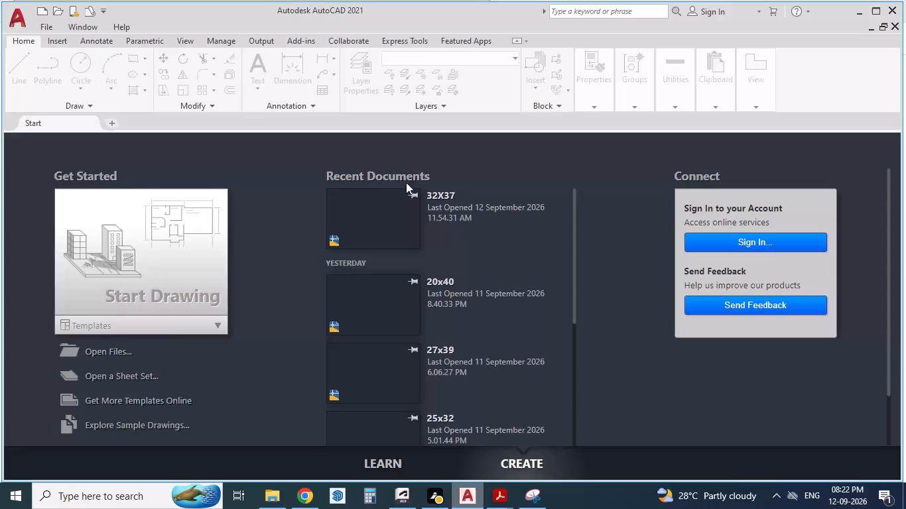
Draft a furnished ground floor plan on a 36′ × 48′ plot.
Create a new drawing from the acad template.
left_click(23, 21)
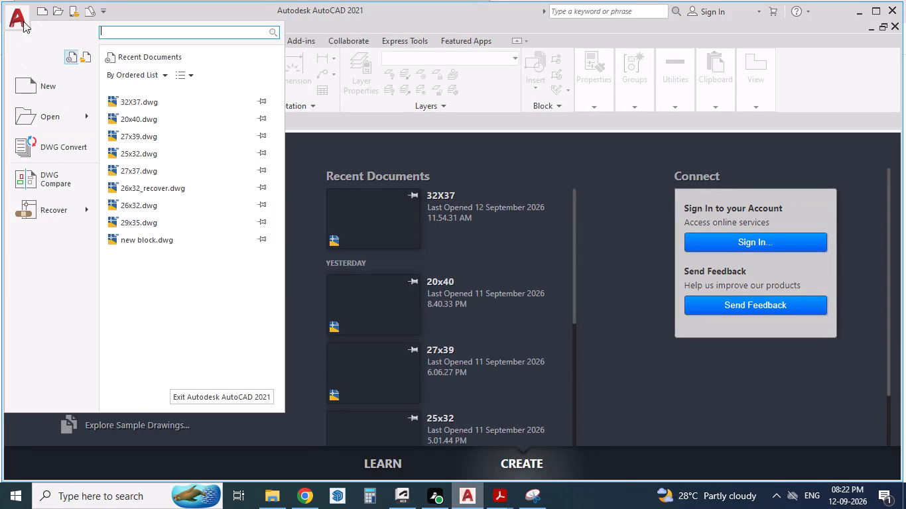
left_click(55, 91)
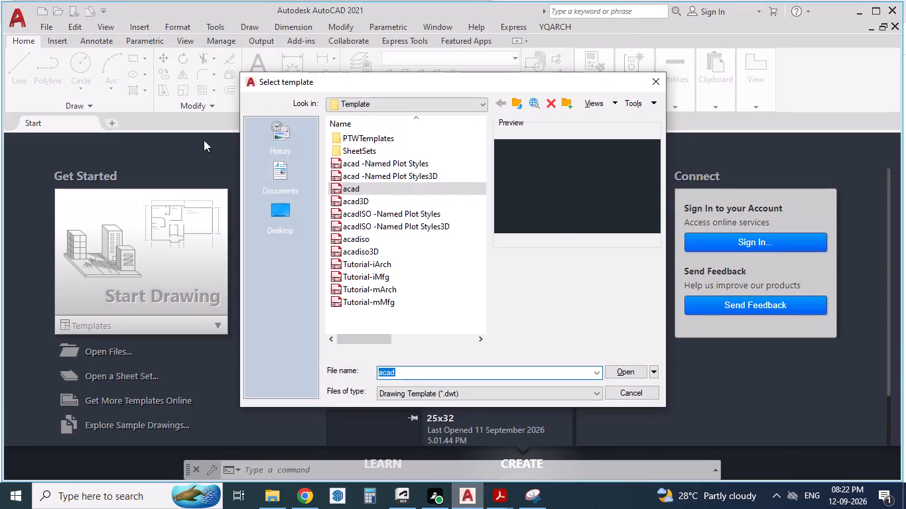
left_click(633, 373)
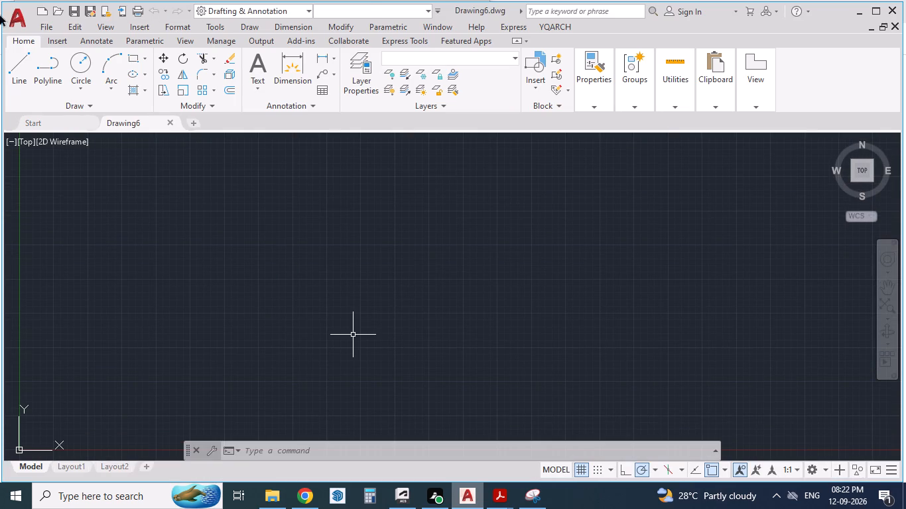
Start saving the new drawing with Save As, and switch to the SketchUp workbook PDF in Acrobat to consult the ground floor plan.
left_click(22, 18)
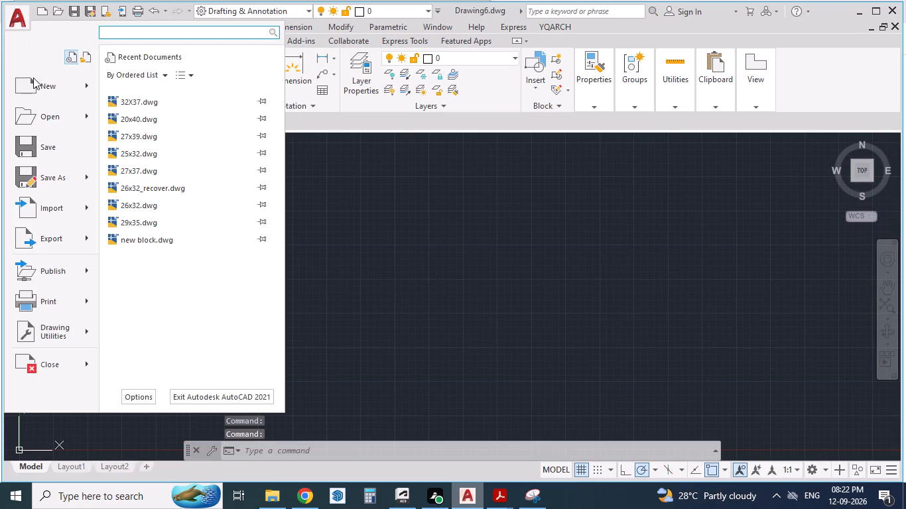
left_click(48, 176)
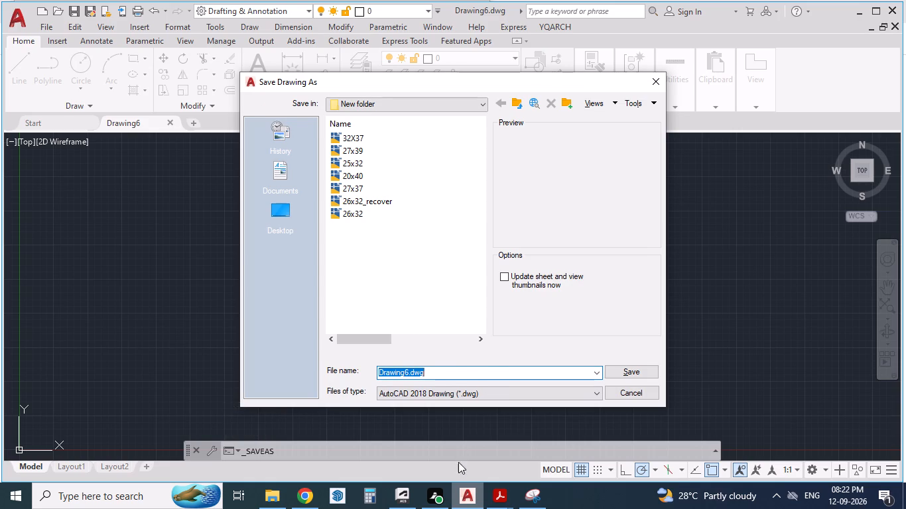
left_click(509, 494)
left_click(545, 461)
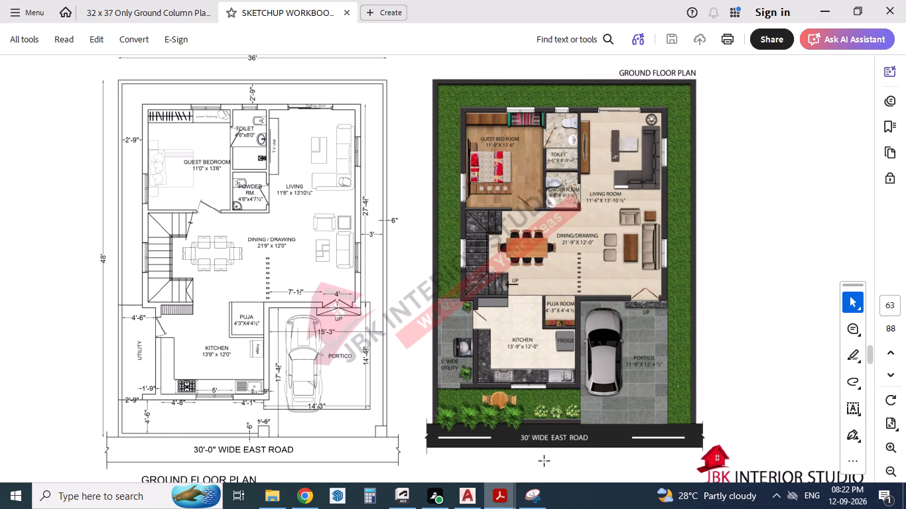
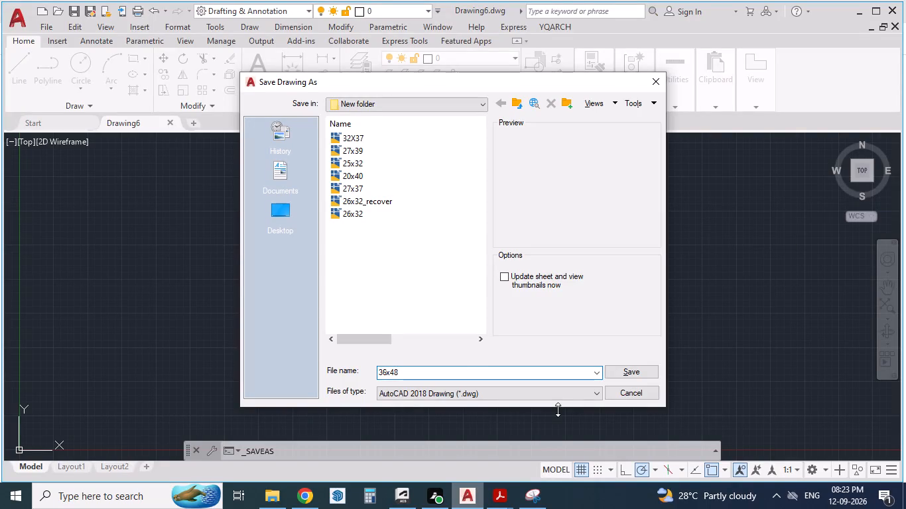
Save the drawing as 36x48 in New folder, in AutoCAD 2018 Drawing format.
left_click(629, 374)
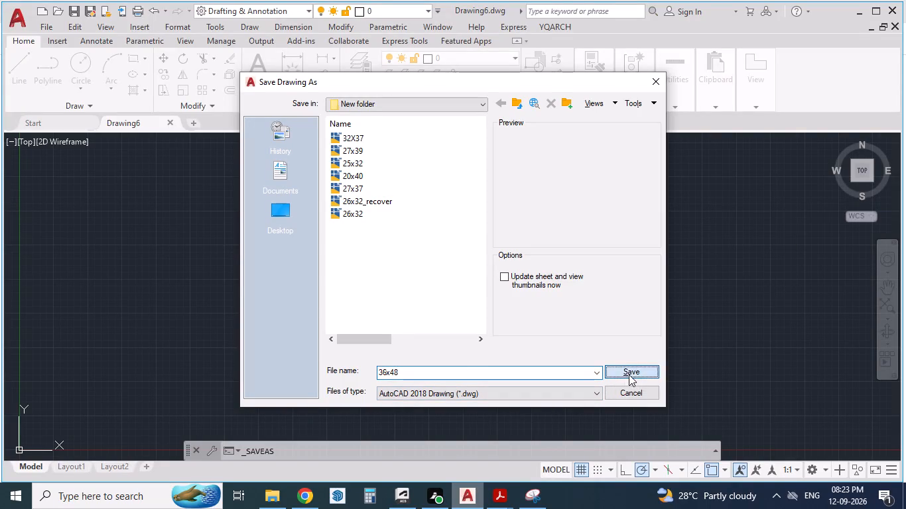
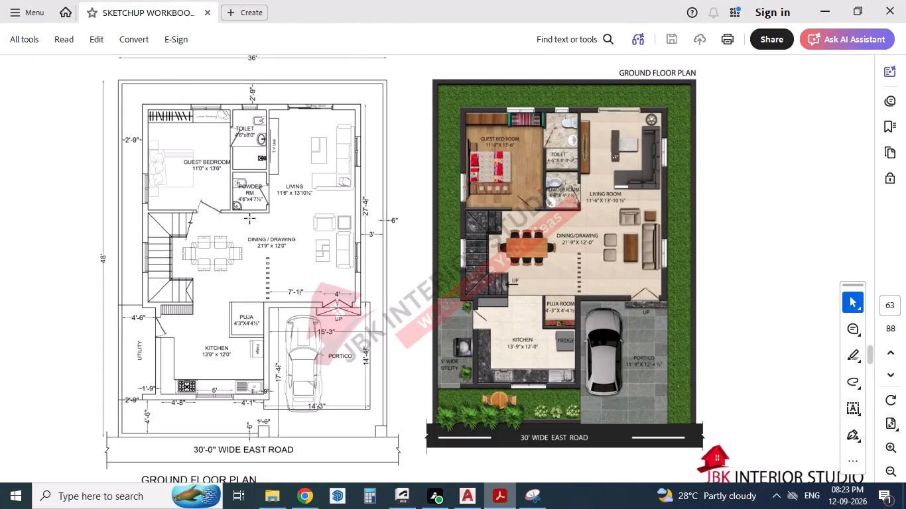
Examine the ground floor plan in the reference PDF, reading its plot dimensions, wall offsets, room sizes and portico, kitchen and staircase layout.
scroll(245, 216, "up", 1, "ctrl")
scroll(245, 216, "down", 1, "ctrl")
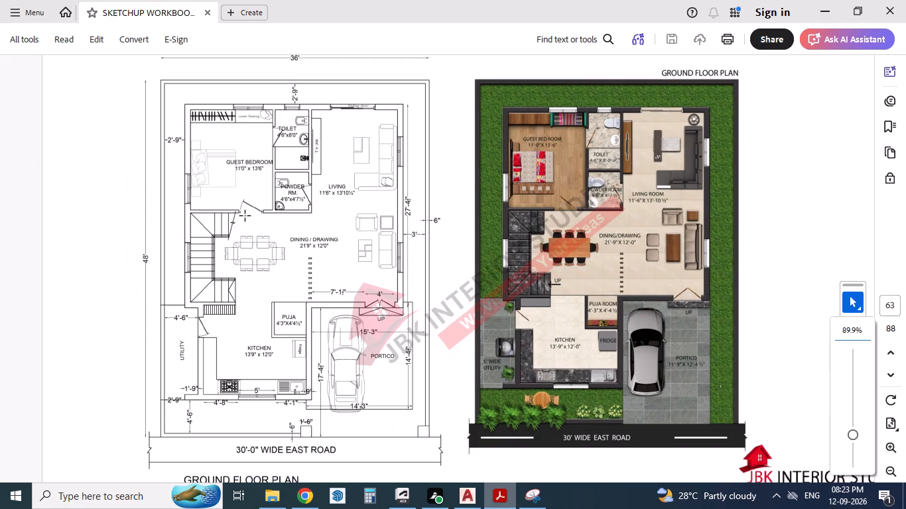
left_click(245, 216)
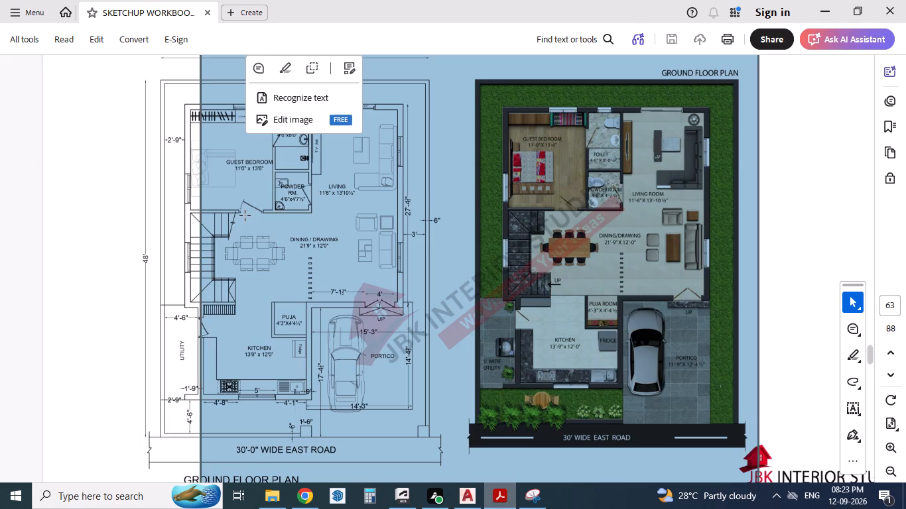
left_click(103, 180)
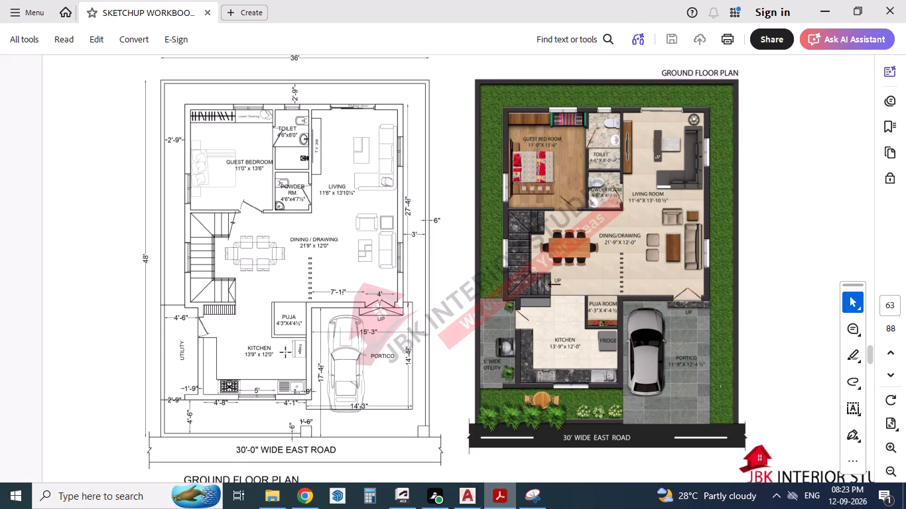
scroll(269, 439, "up", 4, "ctrl")
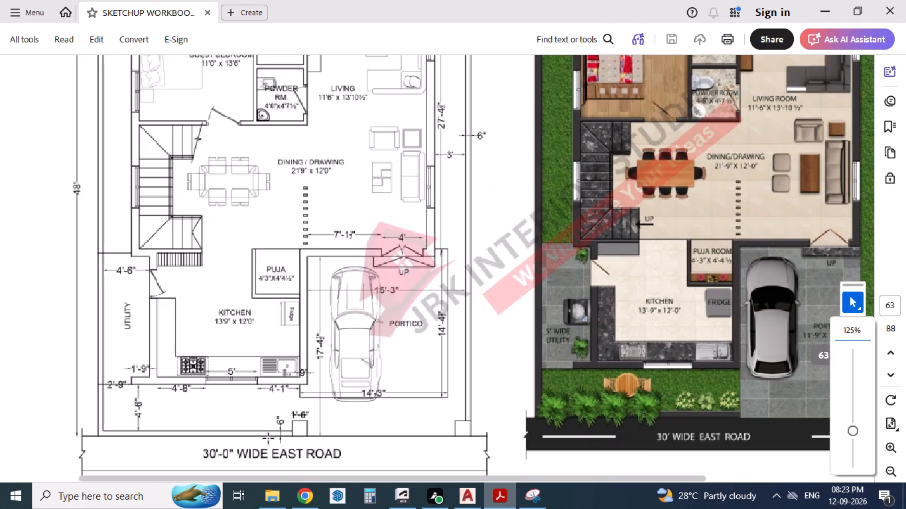
scroll(348, 343, "down", 2)
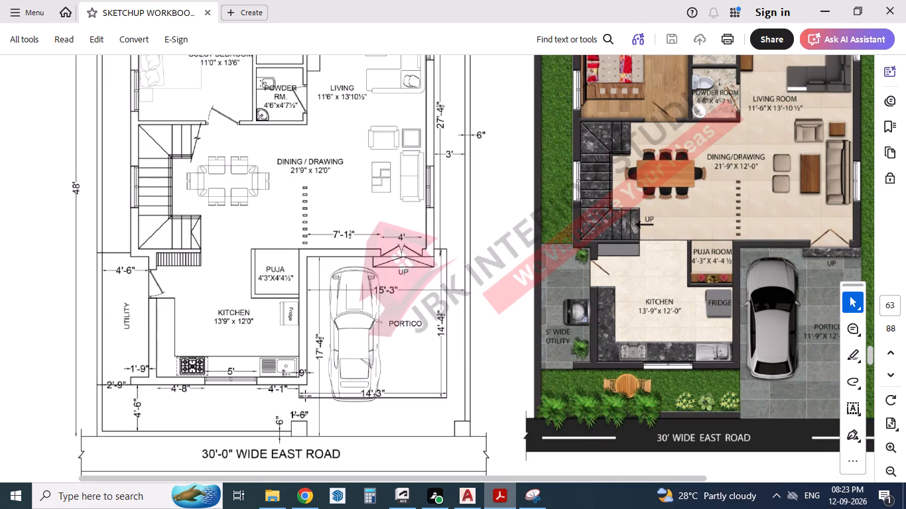
scroll(306, 390, "up", 2, "ctrl")
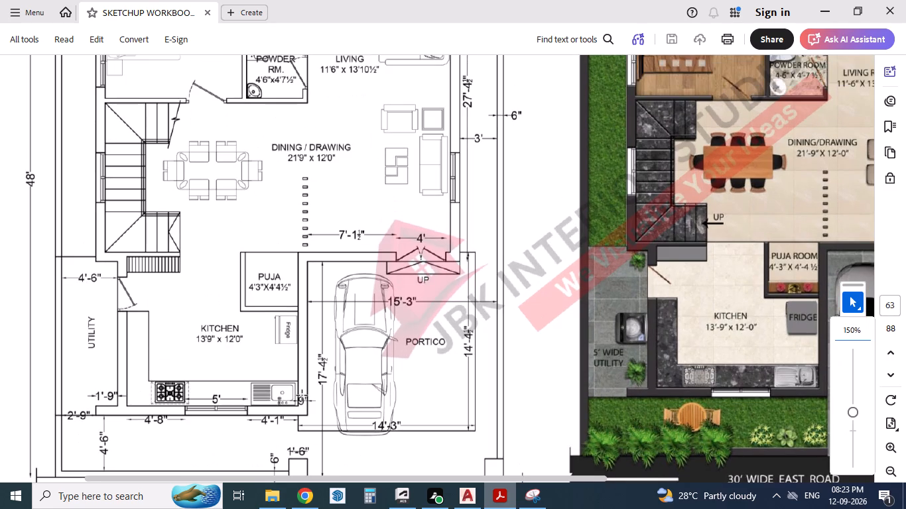
scroll(302, 396, "up", 4)
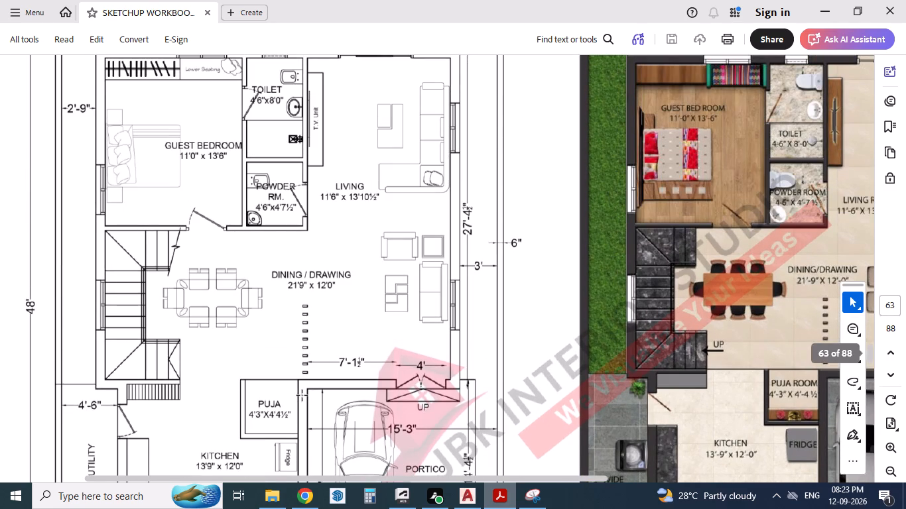
scroll(302, 396, "up", 1)
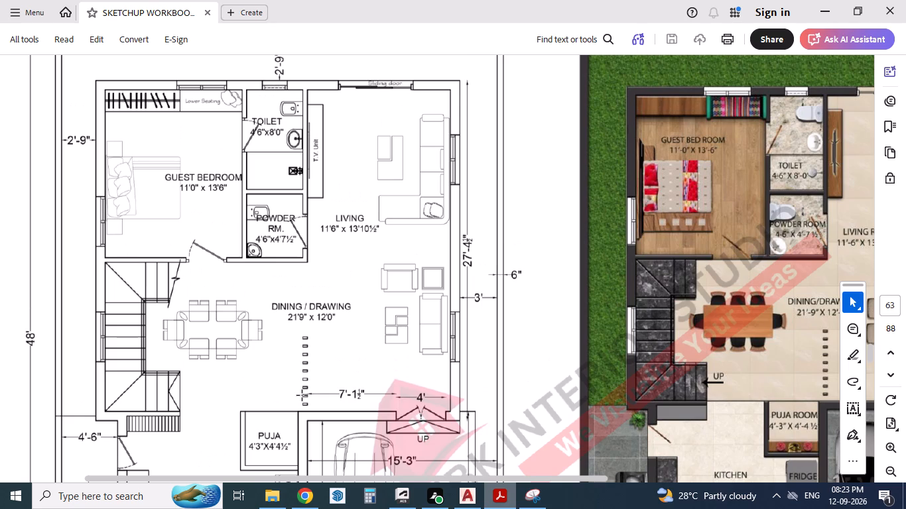
scroll(302, 396, "up", 1)
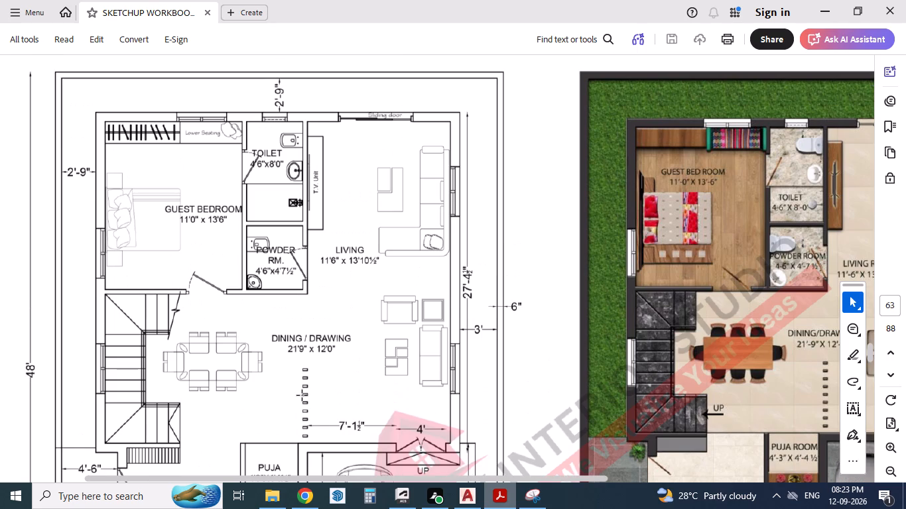
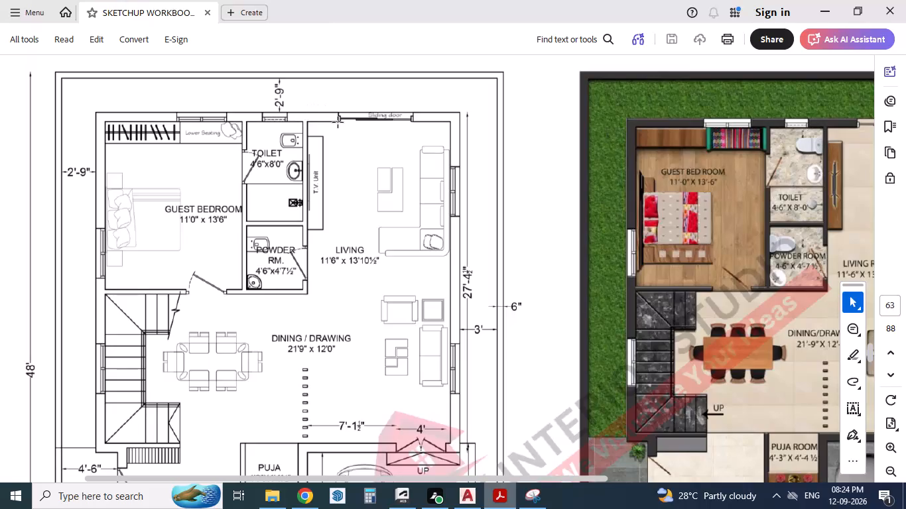
Examine the ground floor plan in the reference PDF, from the living and dining rooms through the portico and kitchen and back to the top.
scroll(348, 129, "up", 2, "ctrl")
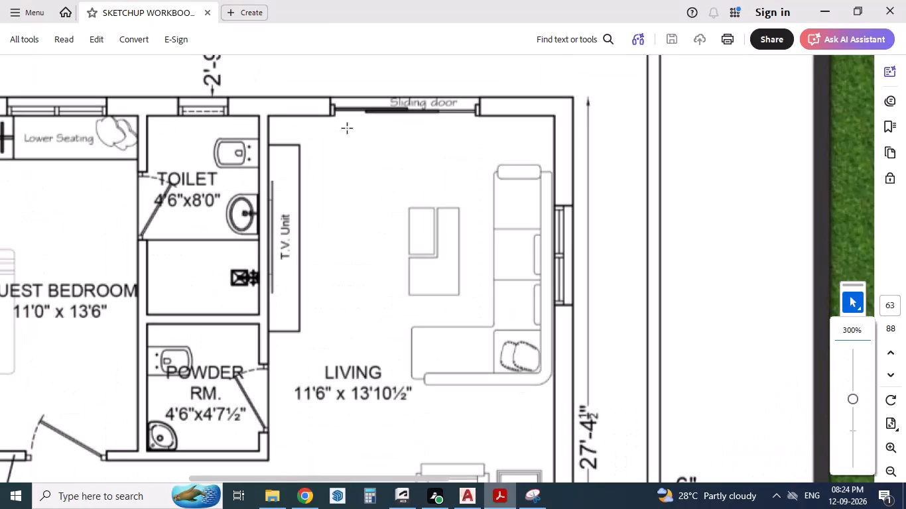
scroll(436, 158, "down", 1)
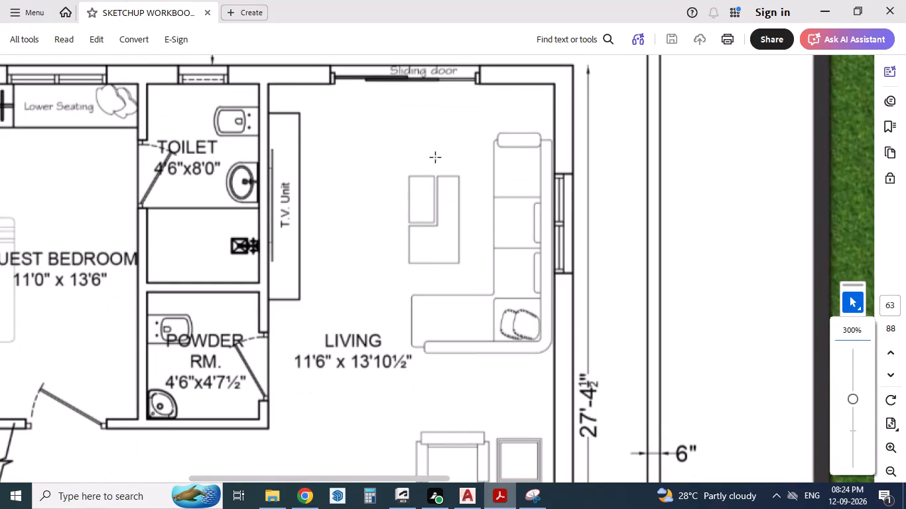
scroll(436, 158, "down", 2)
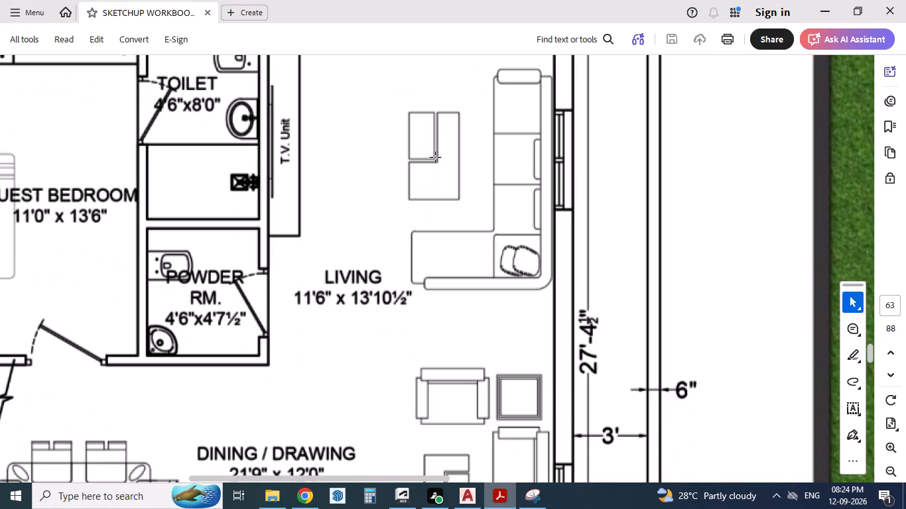
scroll(436, 158, "down", 2)
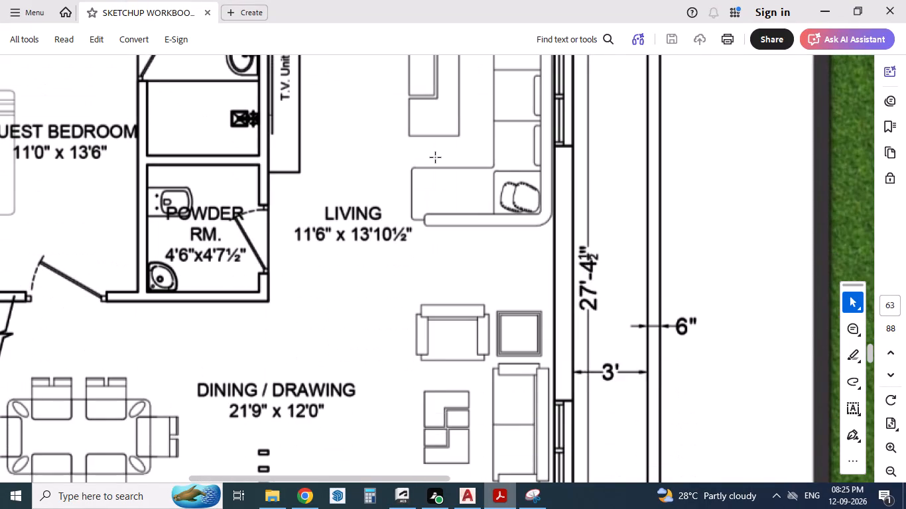
scroll(436, 158, "down", 9)
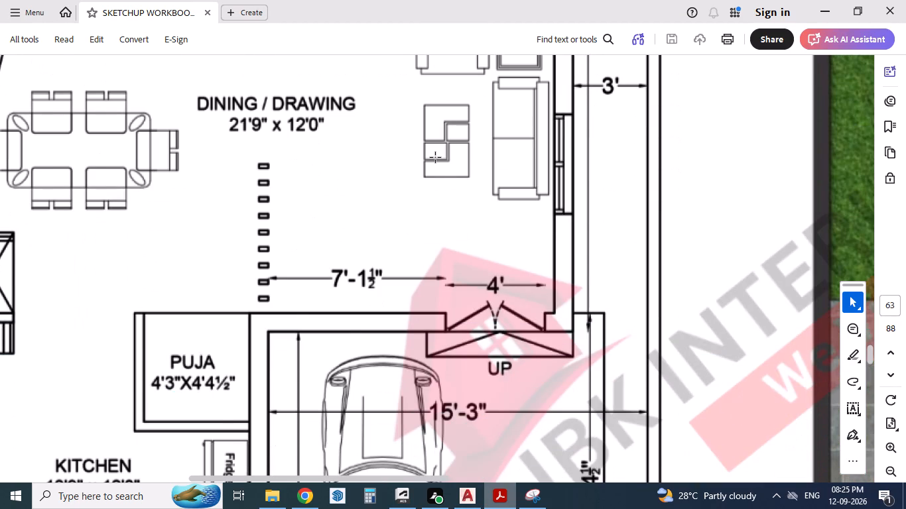
scroll(436, 158, "down", 1, "ctrl")
scroll(436, 158, "down", 2)
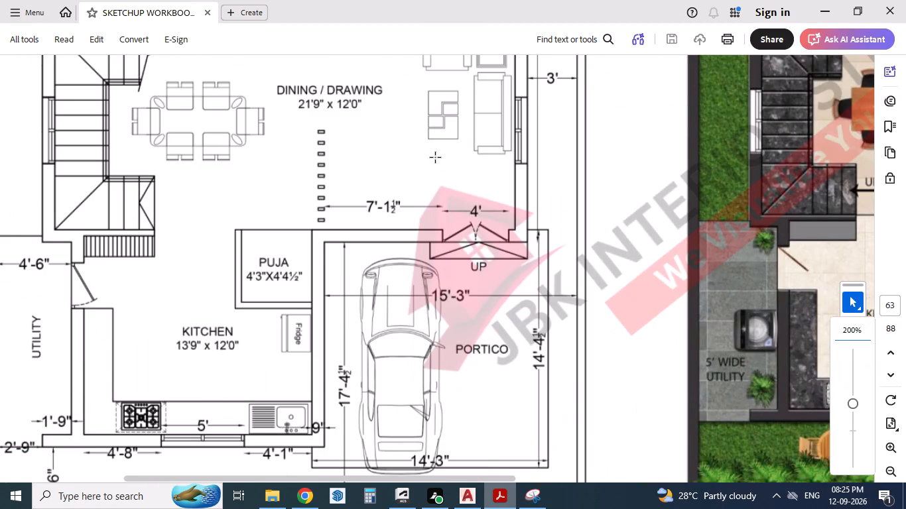
scroll(436, 158, "down", 1, "ctrl")
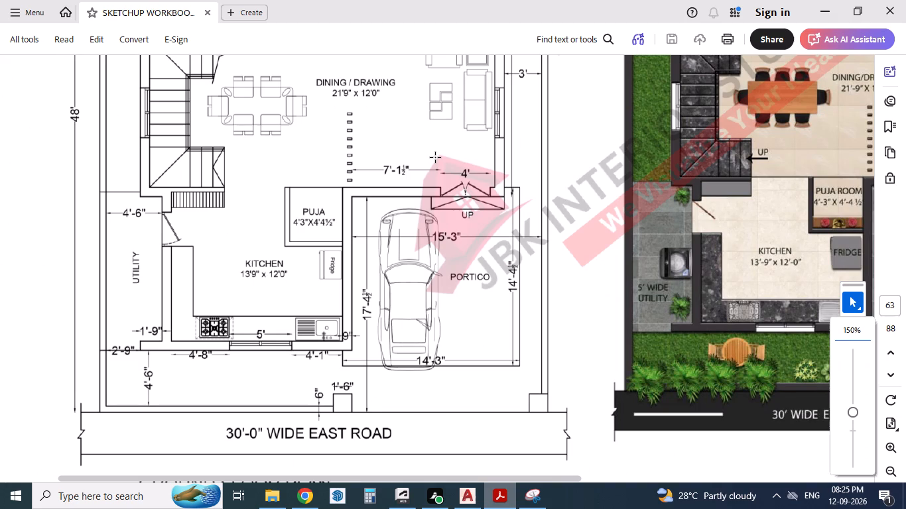
scroll(420, 170, "up", 1)
scroll(420, 170, "down", 1)
scroll(411, 189, "down", 1, "ctrl")
scroll(411, 189, "up", 1)
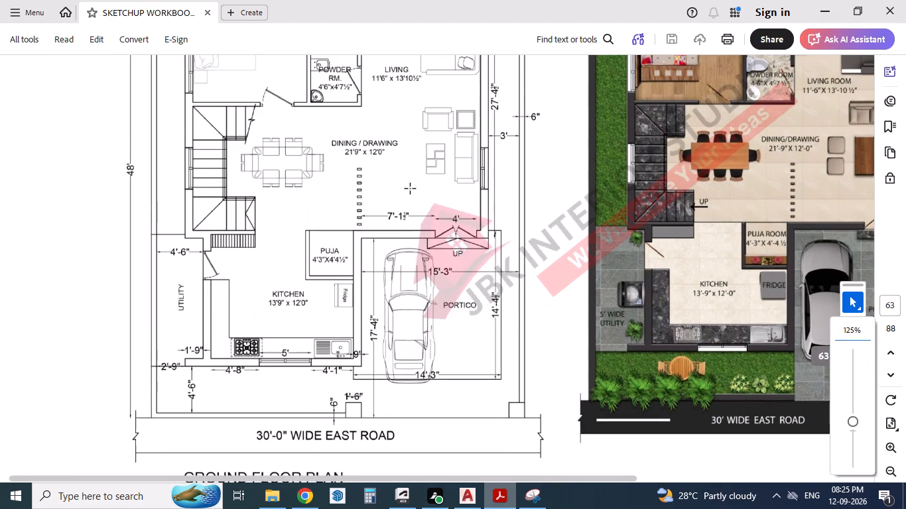
scroll(411, 189, "up", 4)
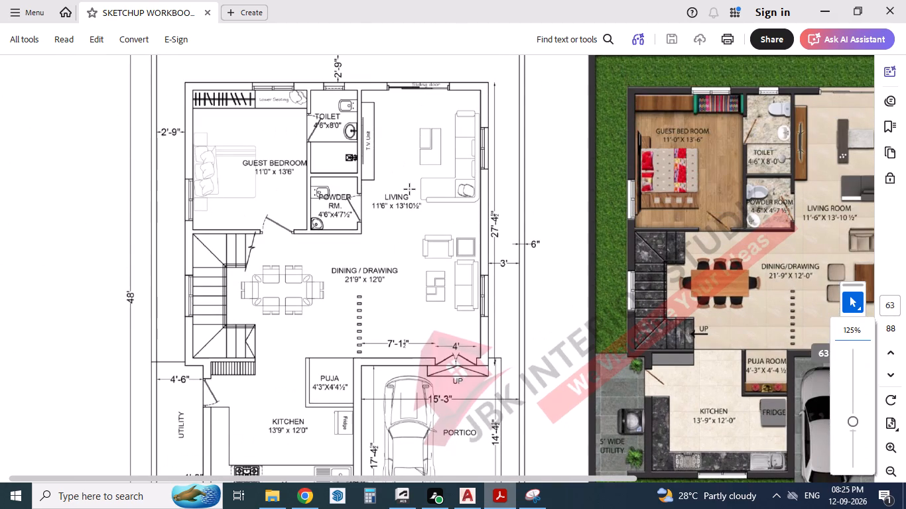
scroll(410, 190, "up", 2)
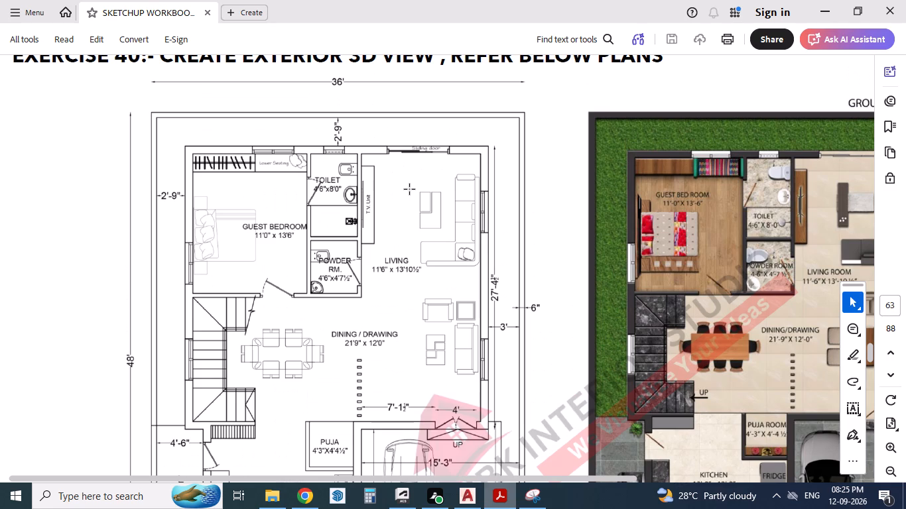
In AutoCAD, place a YQArch linear dimension about 9.1 inches long in the empty drawing, using a main drawing scale of 1:0.
left_click(470, 497)
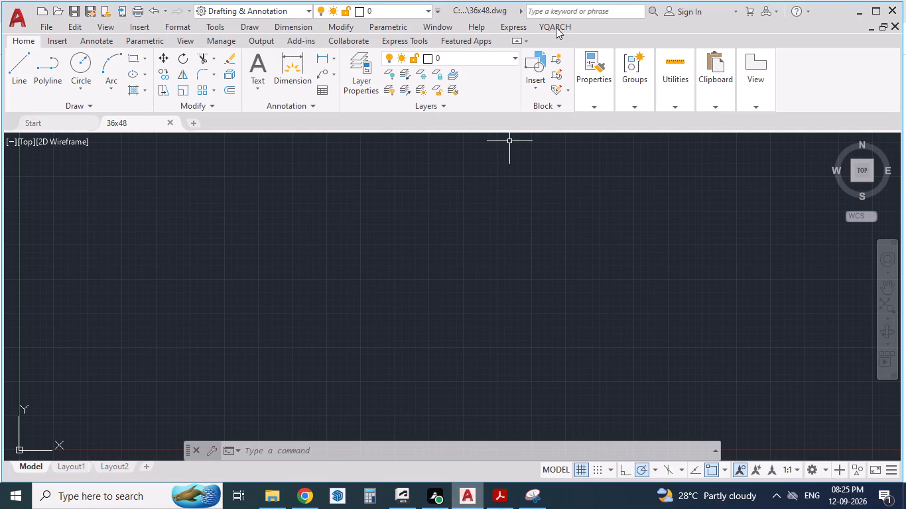
left_click(556, 27)
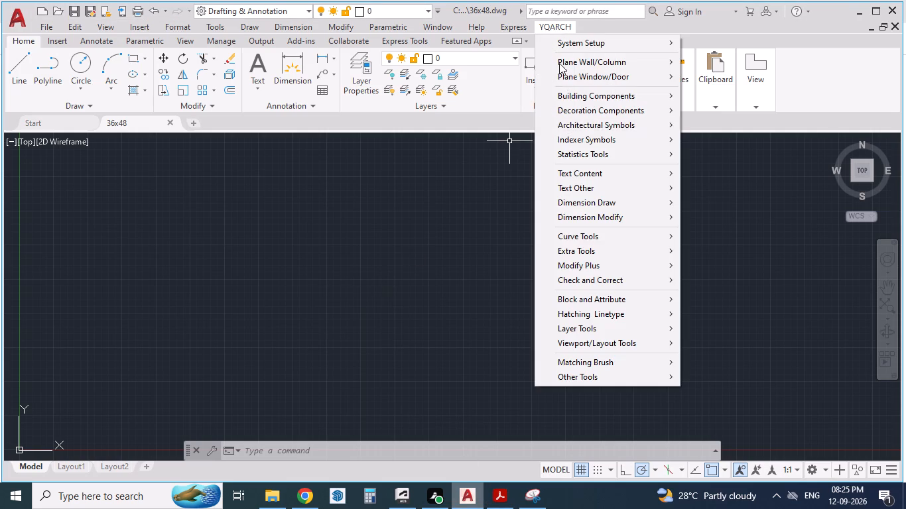
left_click(586, 203)
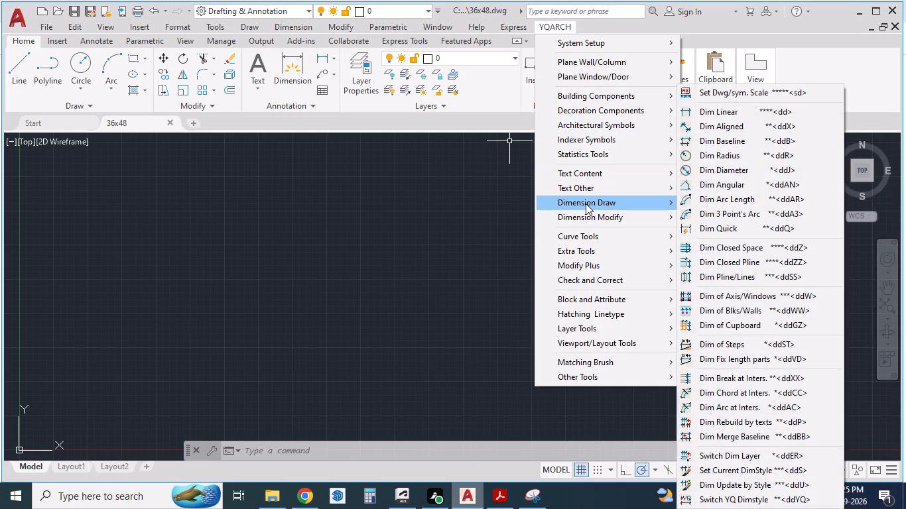
left_click(716, 105)
left_click(235, 255)
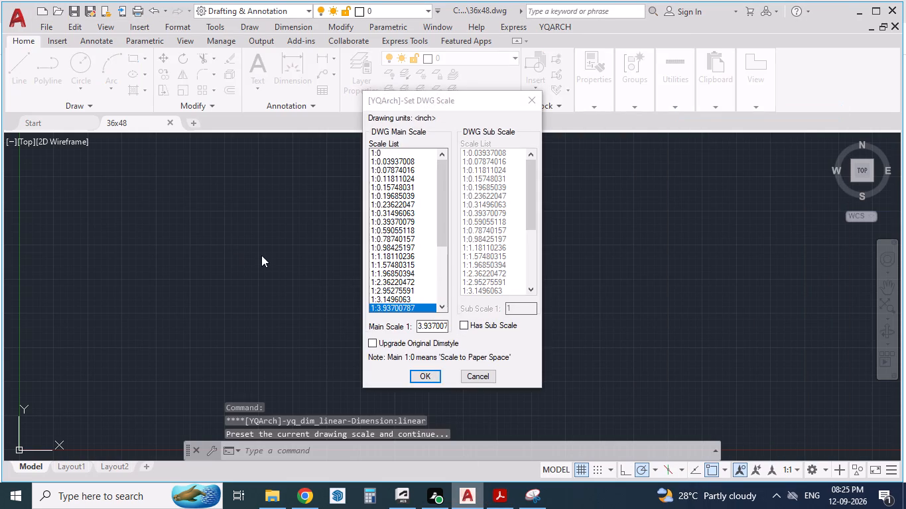
double_click(373, 154)
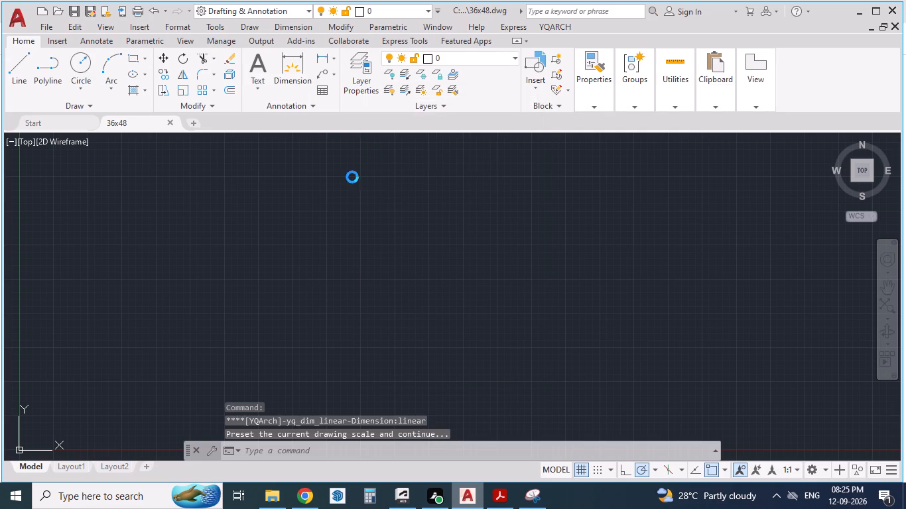
left_click(272, 276)
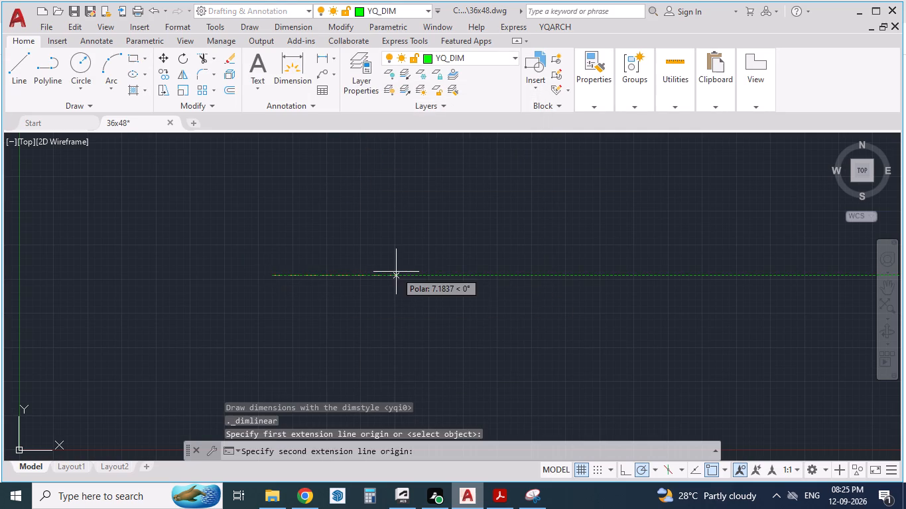
left_click(396, 272)
left_click(403, 225)
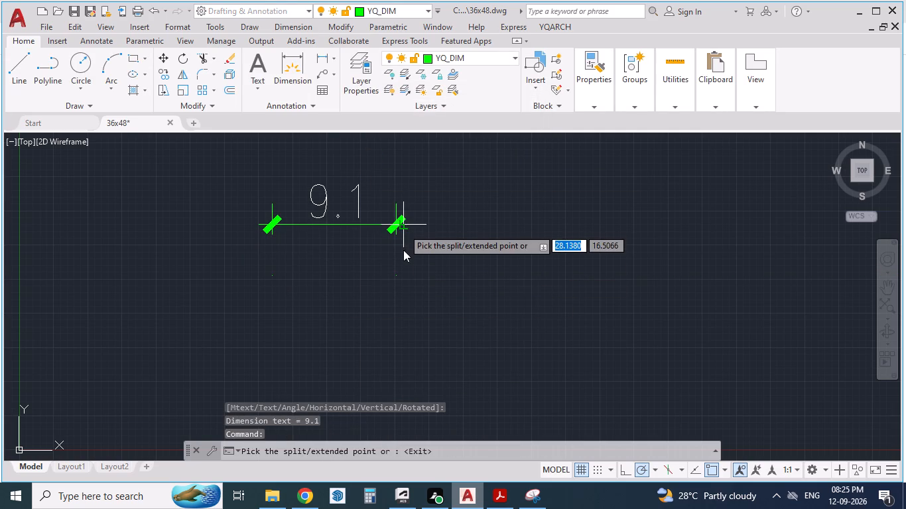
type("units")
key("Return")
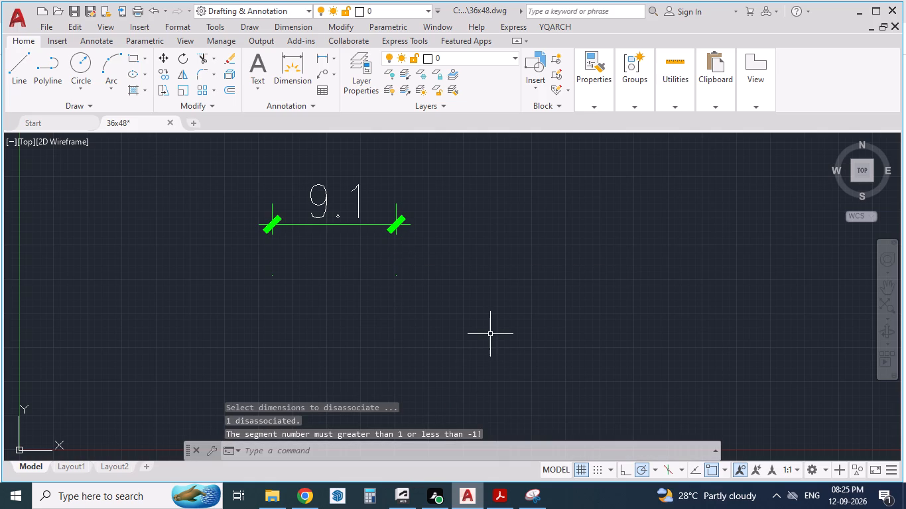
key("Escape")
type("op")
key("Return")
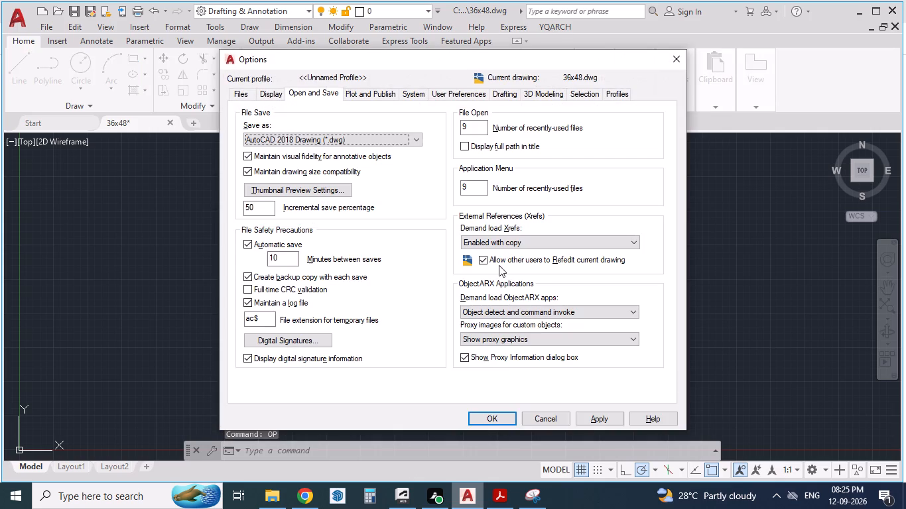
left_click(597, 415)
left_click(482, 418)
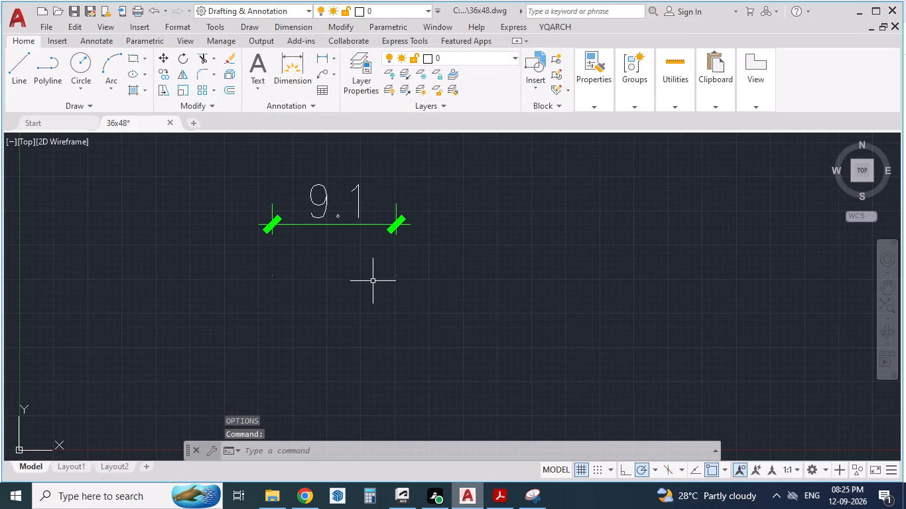
Set the drawing's length units to Architectural with a precision of 0'-0 1/4".
left_click(362, 450)
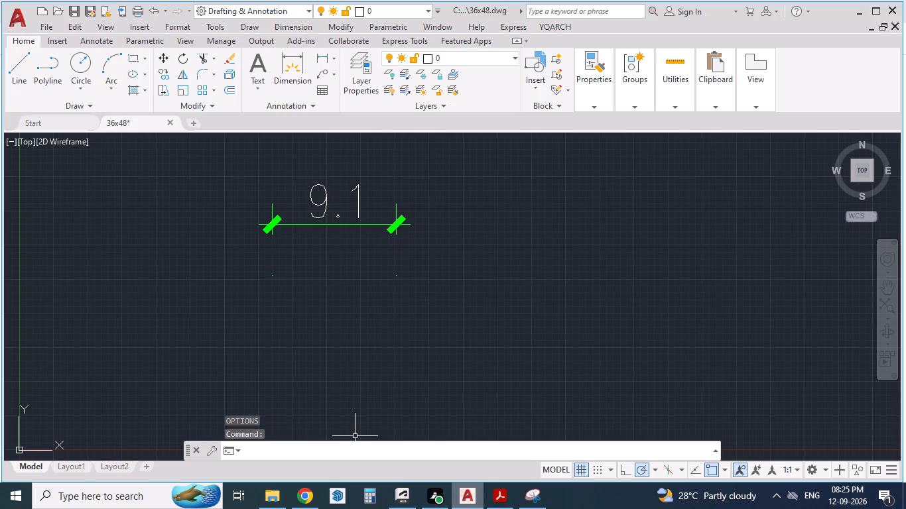
type("uni")
type("ts")
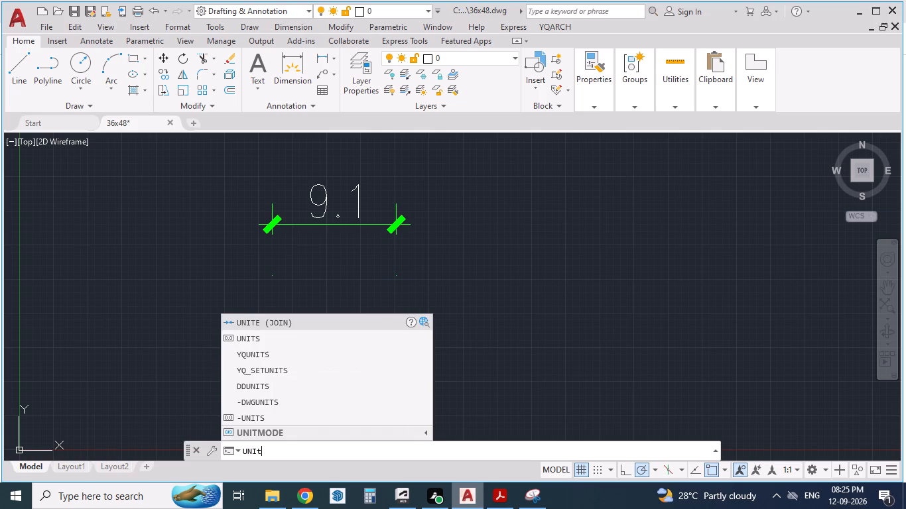
key("Return")
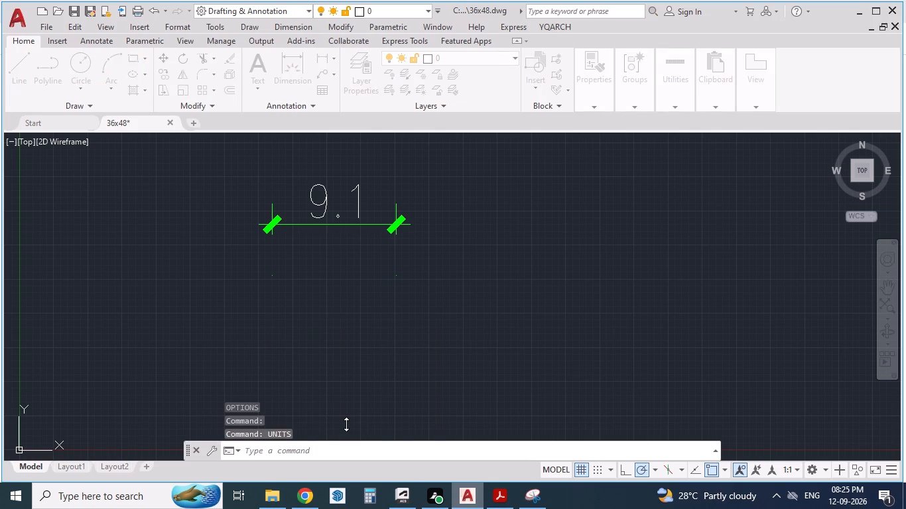
left_click(405, 156)
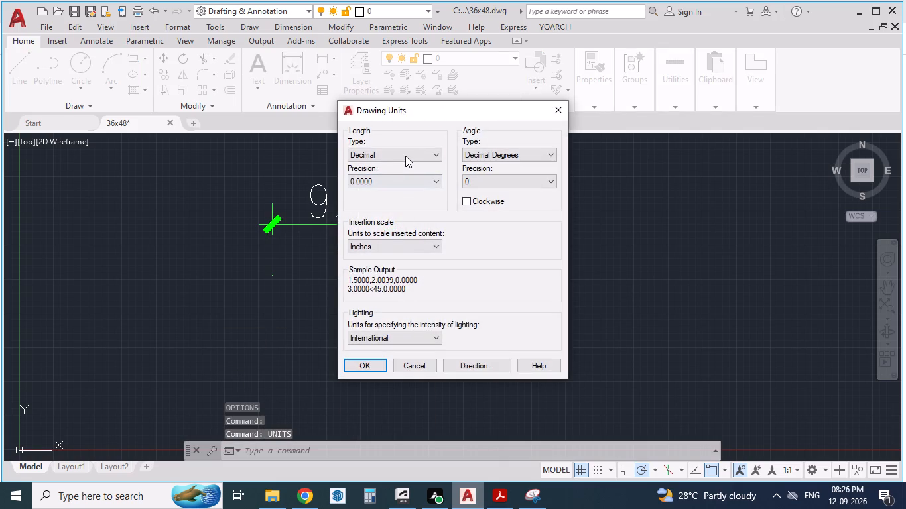
left_click(379, 162)
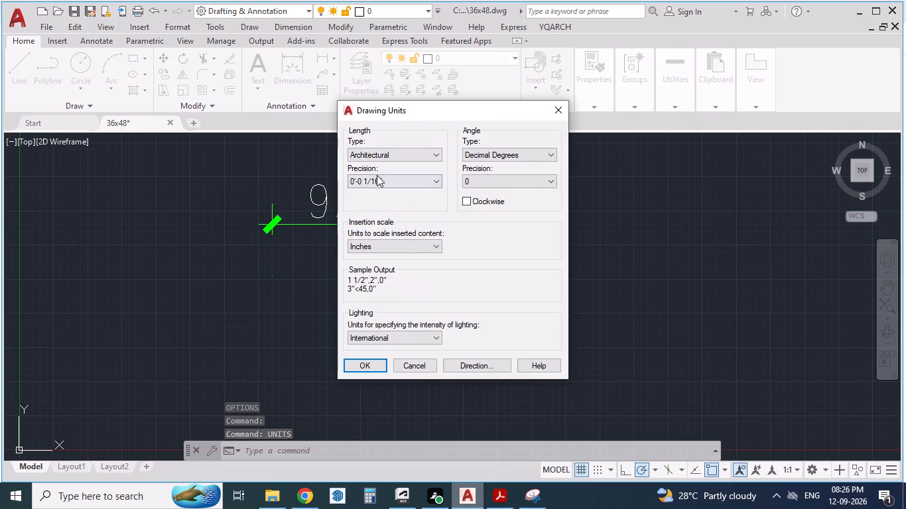
left_click(377, 175)
left_click(373, 210)
left_click(503, 247)
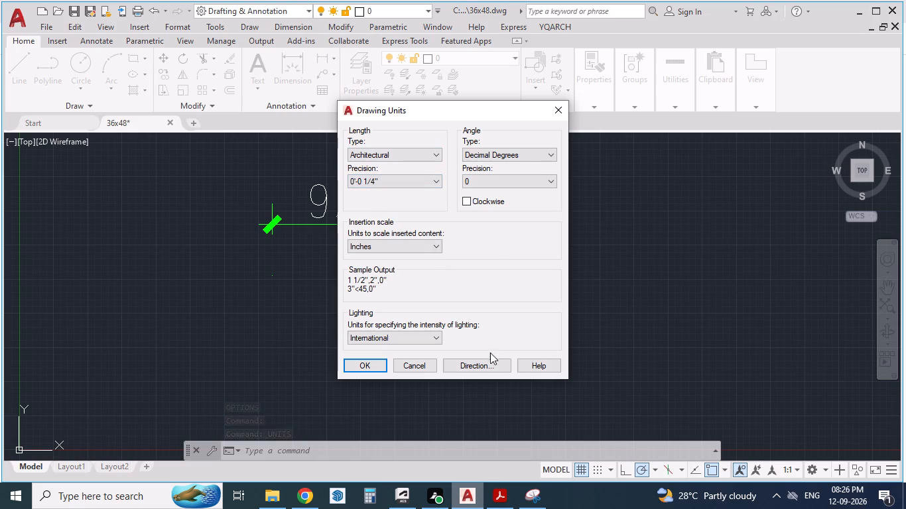
left_click(361, 360)
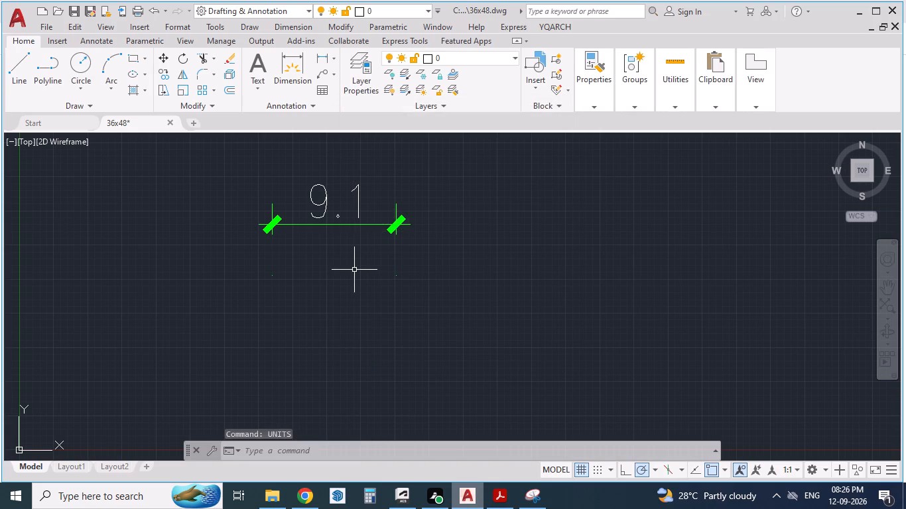
Make yqi0 the current dimension style, discarding its overrides, and set its primary units to Architectural with 0'-0 1/4" precision.
key("d")
key("Return")
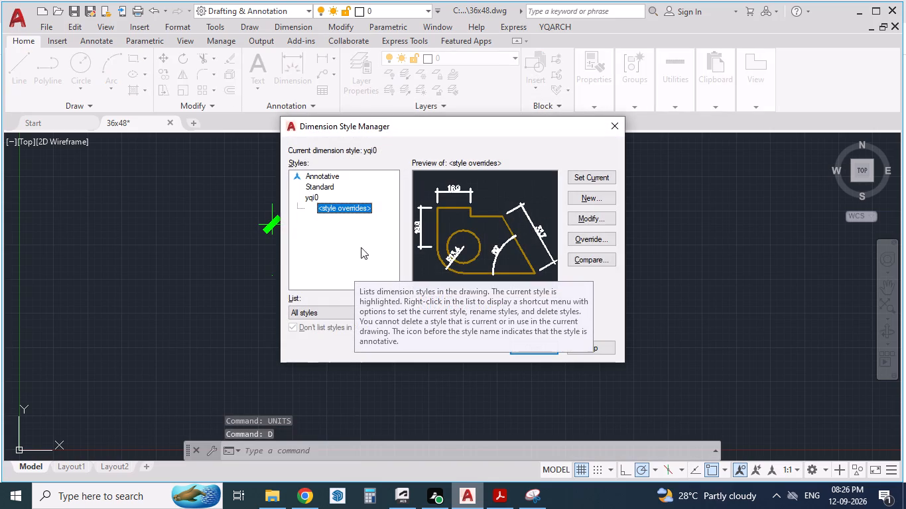
double_click(308, 198)
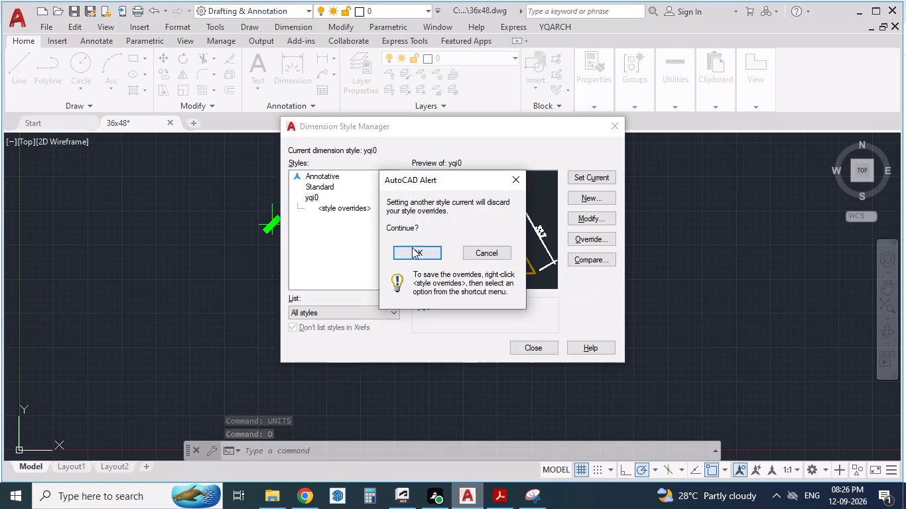
left_click(412, 253)
left_click(586, 217)
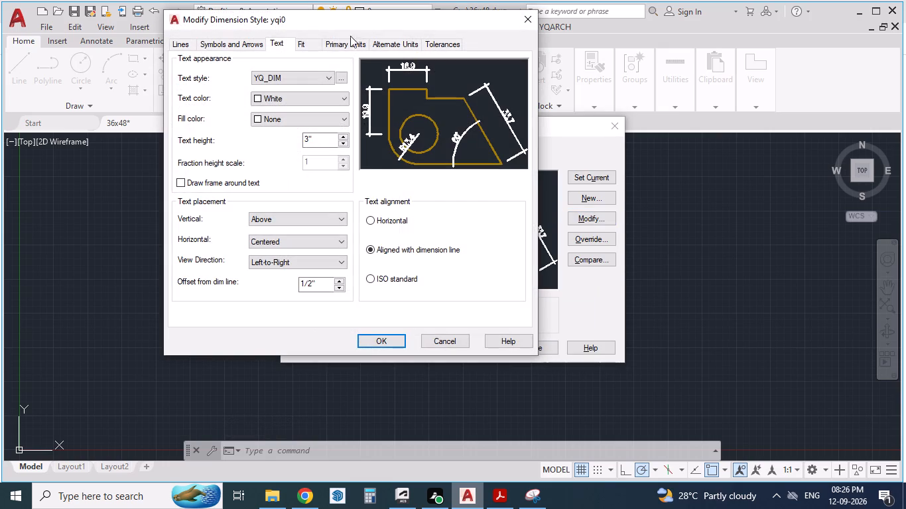
left_click(346, 44)
left_click(297, 71)
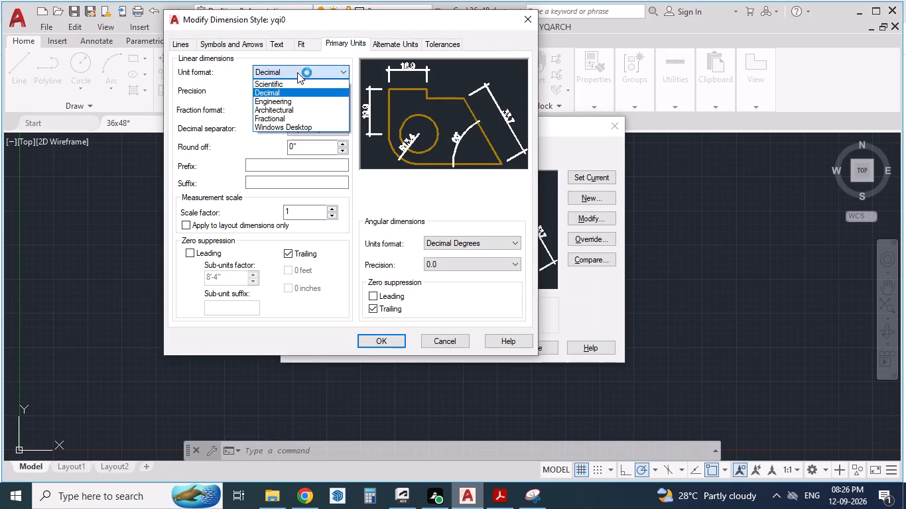
left_click(284, 111)
left_click(286, 89)
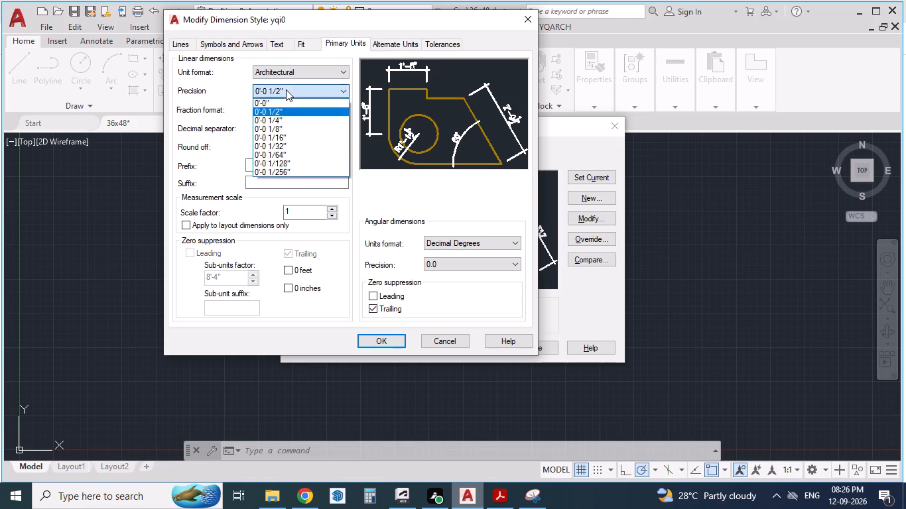
left_click(281, 119)
left_click(263, 138)
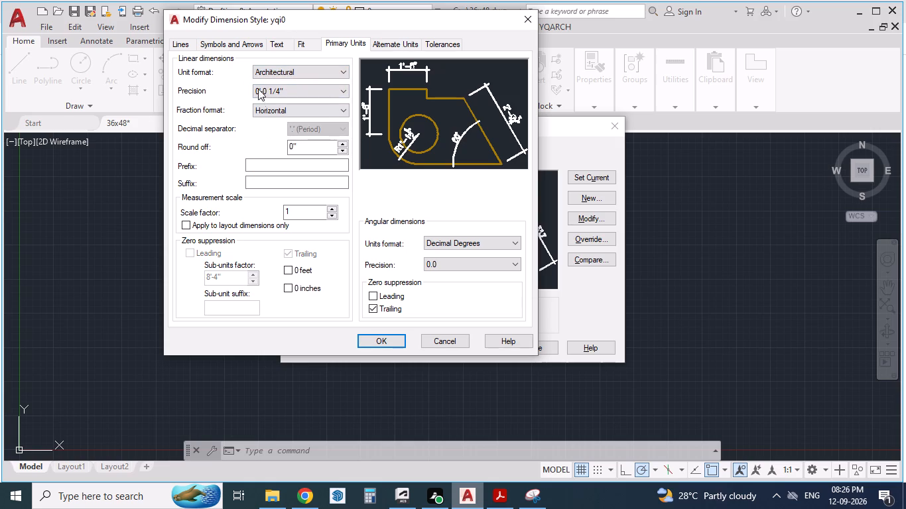
Set the yqi0 dimension text to the Standard text style, 6" height and Centered vertical placement.
left_click(276, 46)
left_click(290, 82)
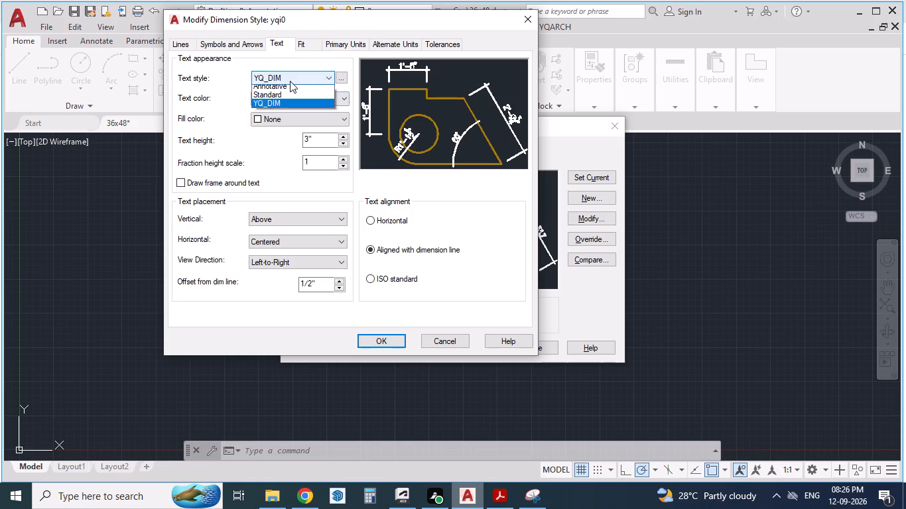
left_click(280, 98)
left_click_drag(317, 141, 298, 137)
type("6\"")
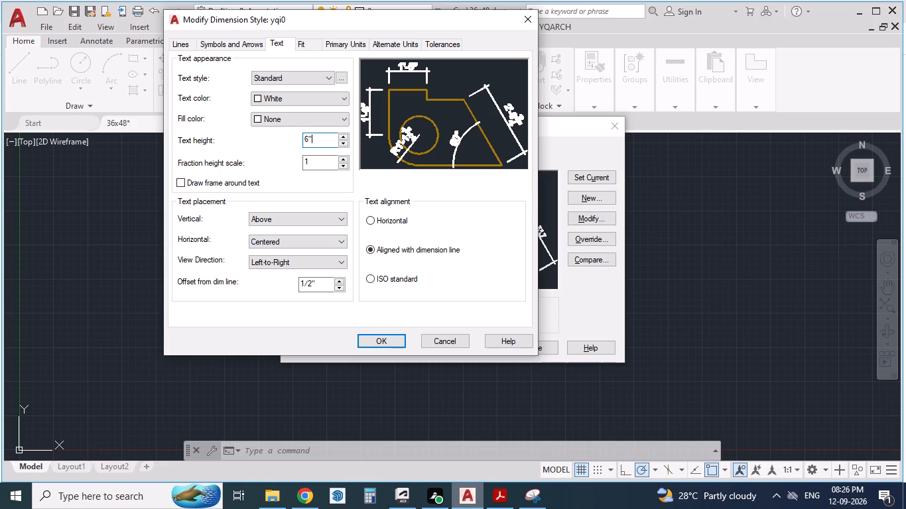
left_click(263, 151)
left_click(291, 218)
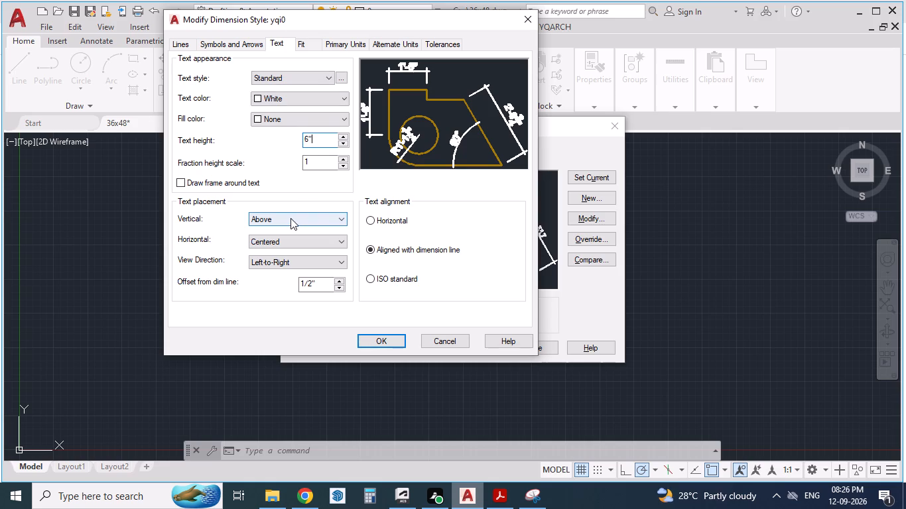
left_click(275, 234)
left_click(279, 155)
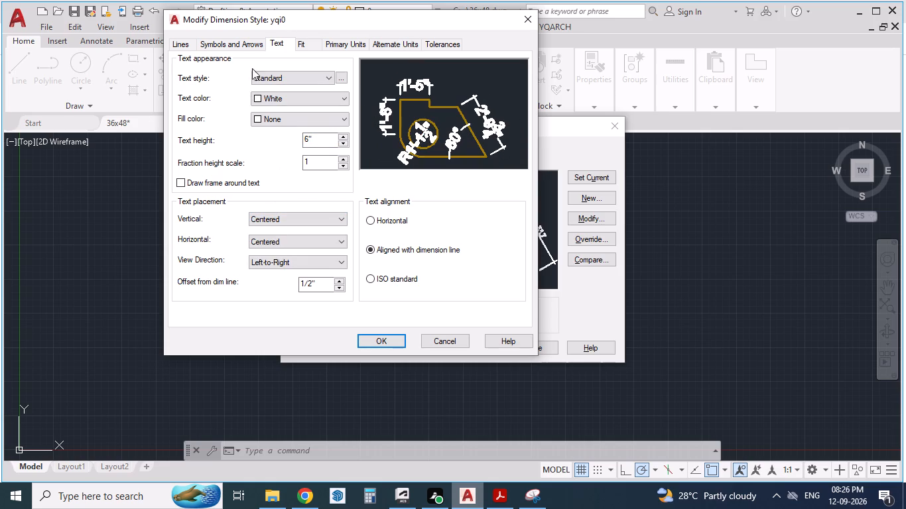
Change the yqi0 dimension arrowheads from YQTICK to Closed filled.
left_click(246, 39)
left_click(235, 88)
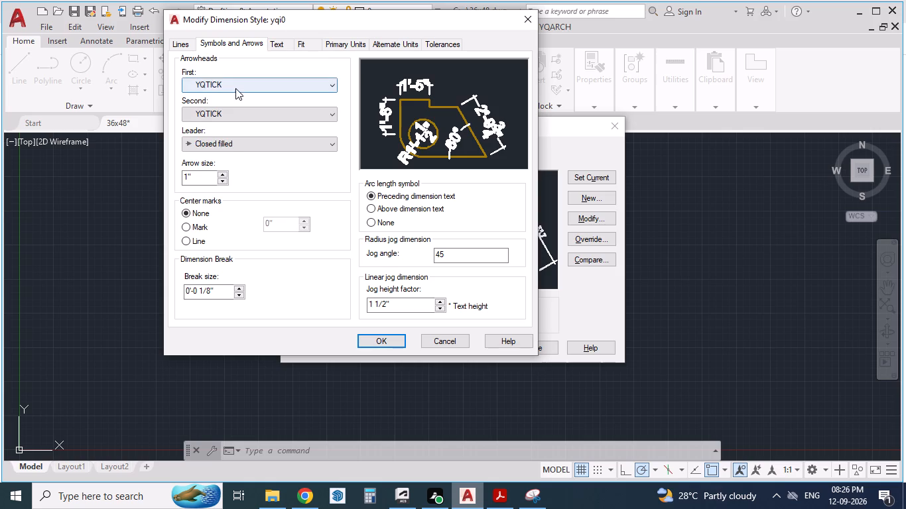
left_click(235, 88)
left_click(235, 88)
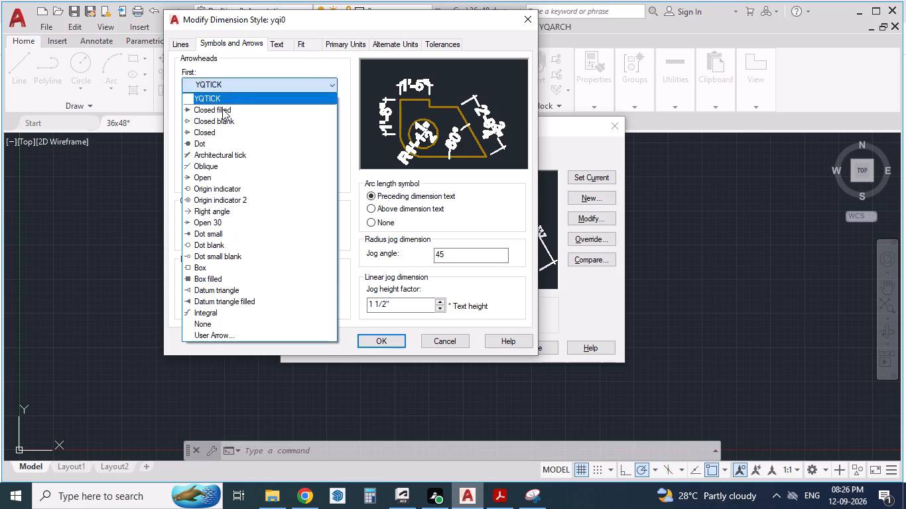
left_click(221, 111)
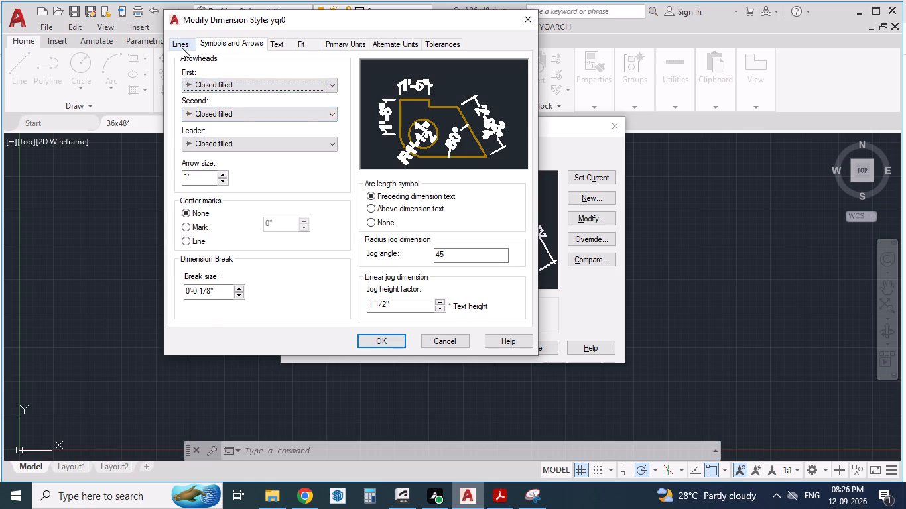
Set the yqi0 arrow size to 4", save the style changes and set yqi0 as the current dimension style.
left_click(182, 48)
left_click(217, 38)
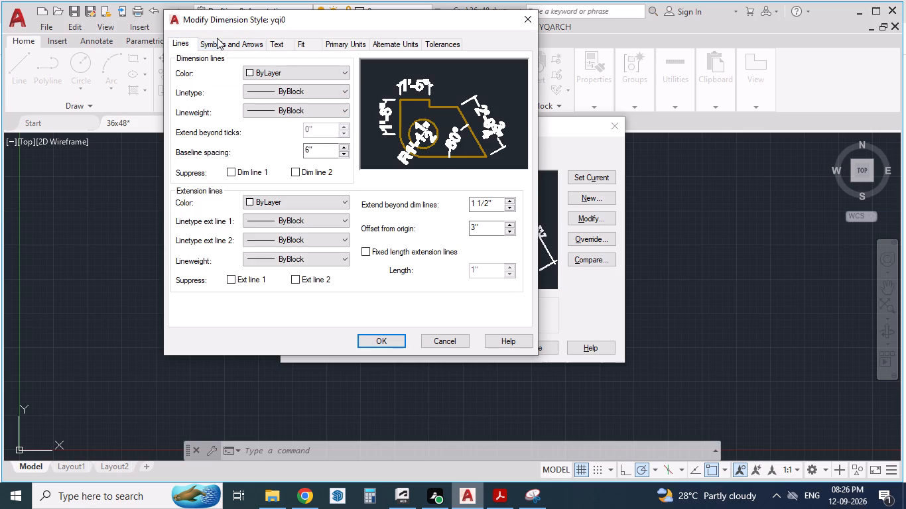
left_click(222, 46)
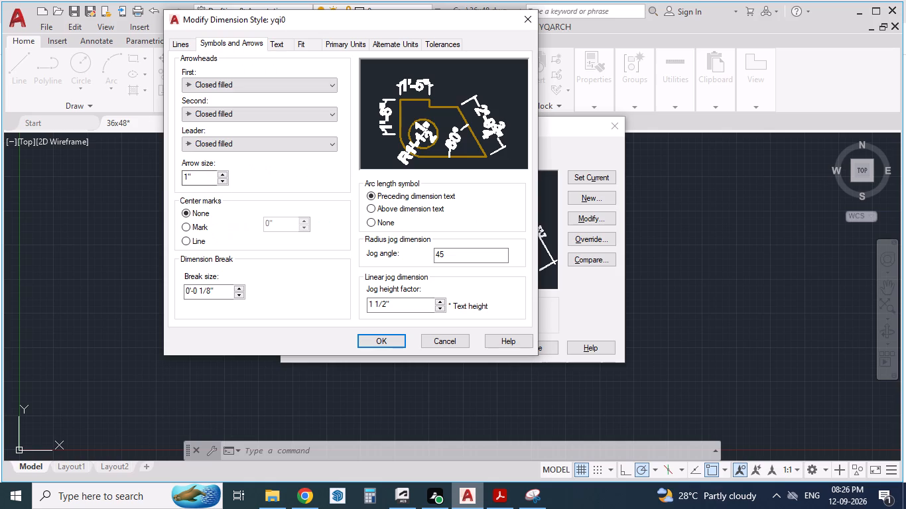
left_click_drag(189, 179, 168, 179)
type("4\"")
left_click(276, 38)
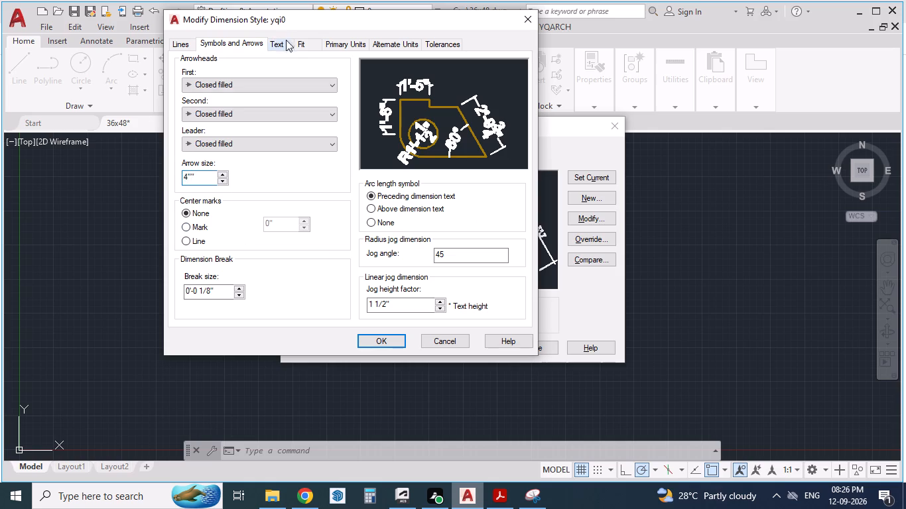
left_click(283, 43)
left_click(308, 44)
left_click(202, 176)
key("BackSpace")
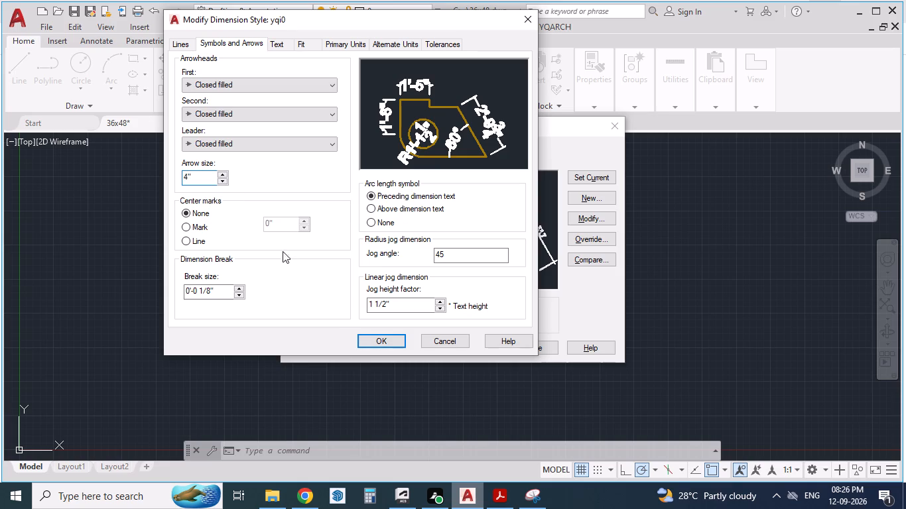
left_click(369, 345)
left_click(306, 196)
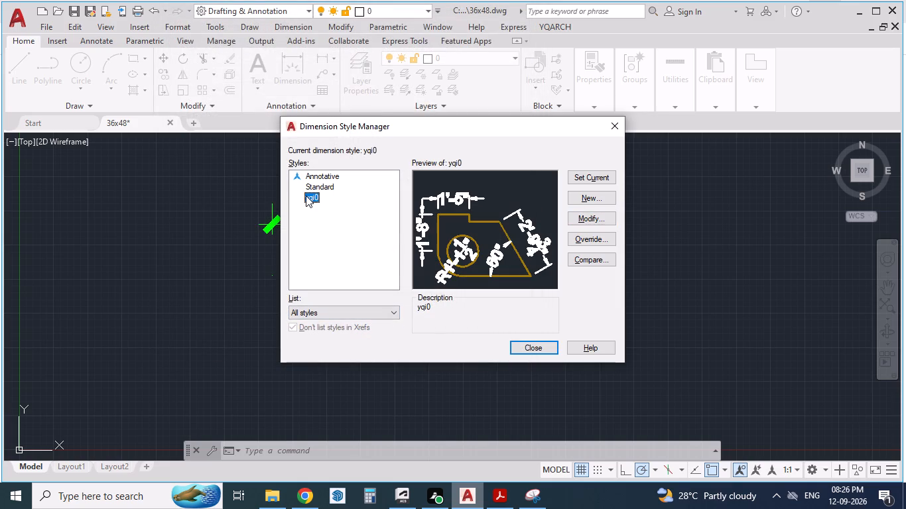
left_click(596, 176)
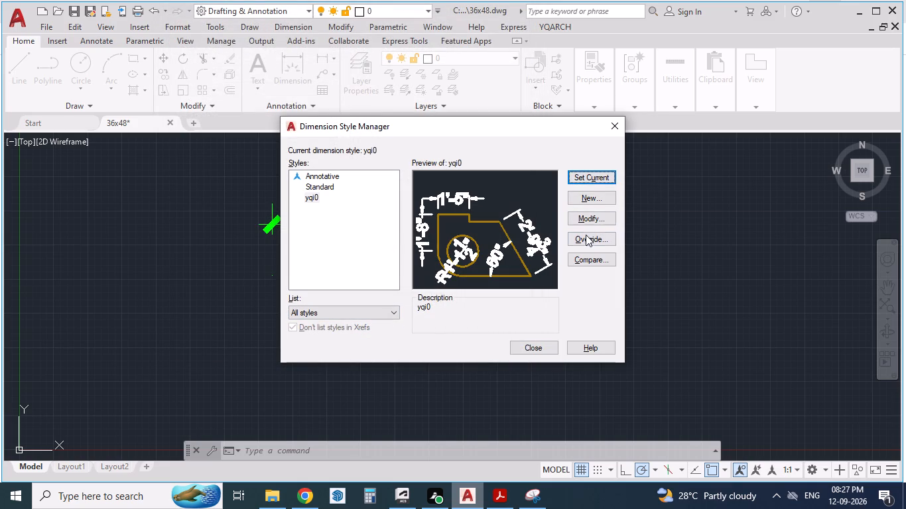
left_click(526, 350)
Delete the 9" test dimension near the origin.
scroll(392, 227, "down", 2)
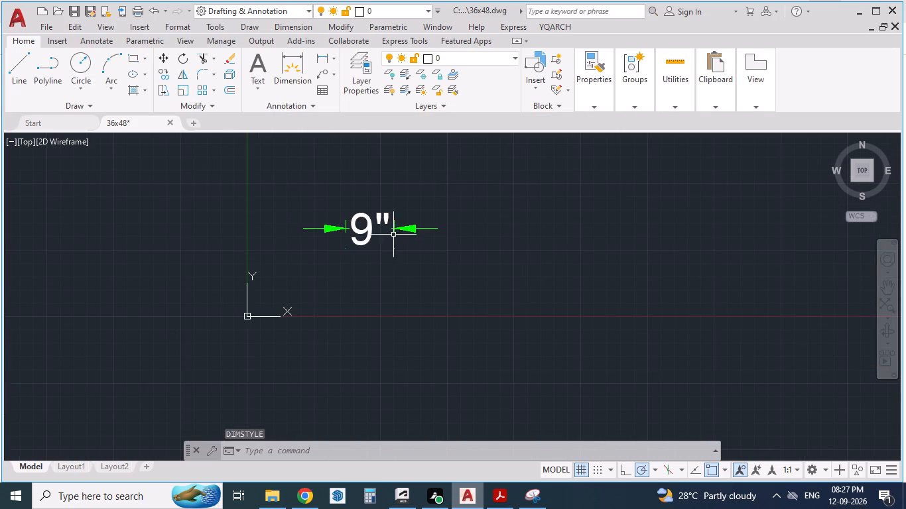
left_click(473, 156)
left_click(298, 264)
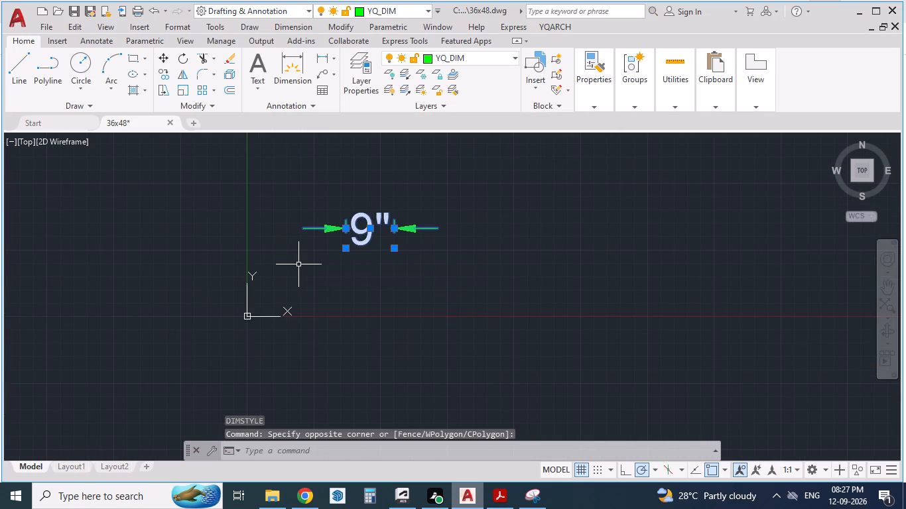
key("Delete")
Start the YQArch wall command (WW) and set the wall thickness to 6, keeping the wall layer.
scroll(288, 264, "down", 2)
middle_click_drag(380, 321, 377, 327)
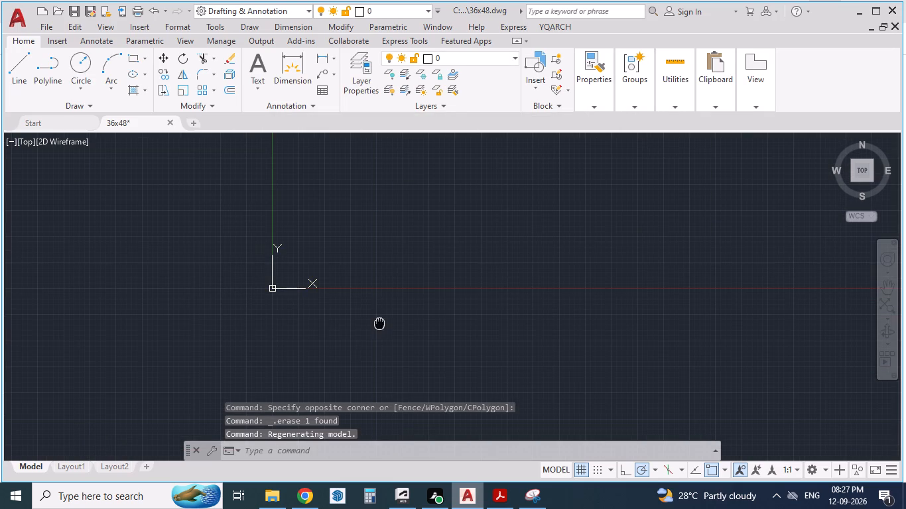
middle_click_drag(377, 327, 222, 418)
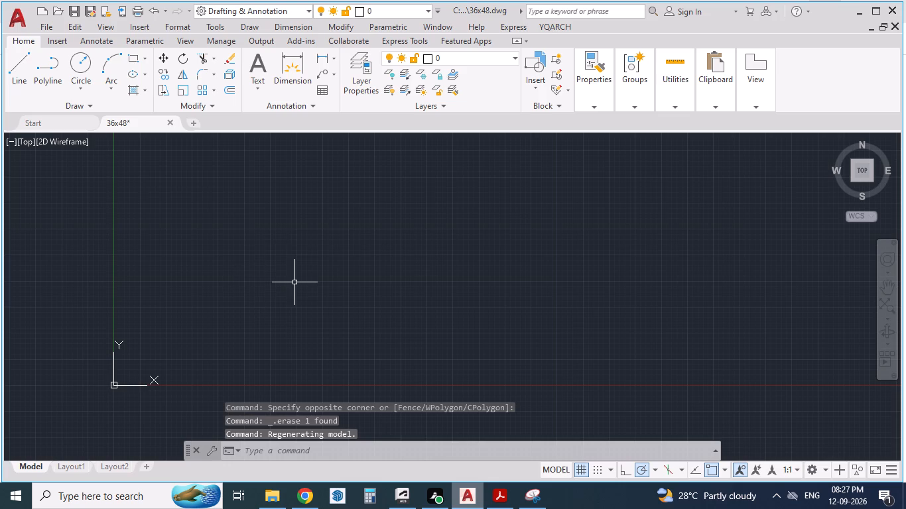
type("ww")
key("Return")
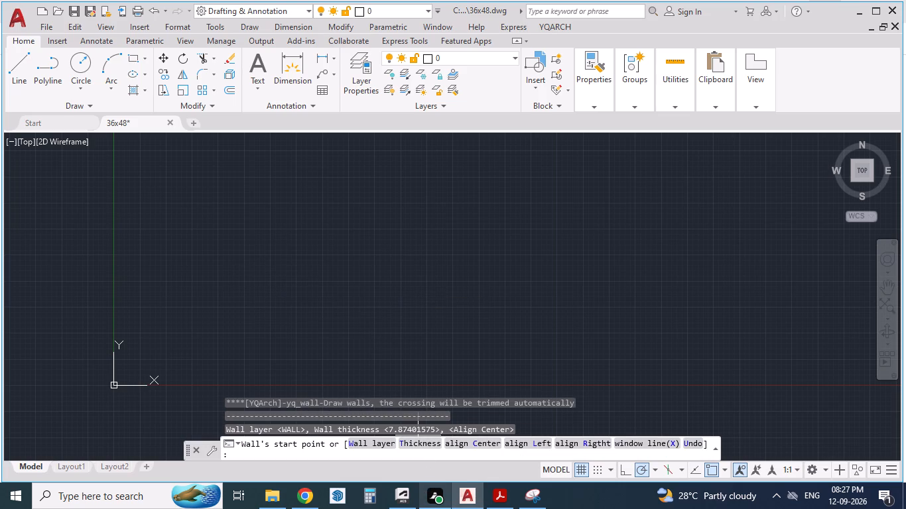
left_click(422, 446)
left_click_drag(476, 319, 349, 313)
key("6")
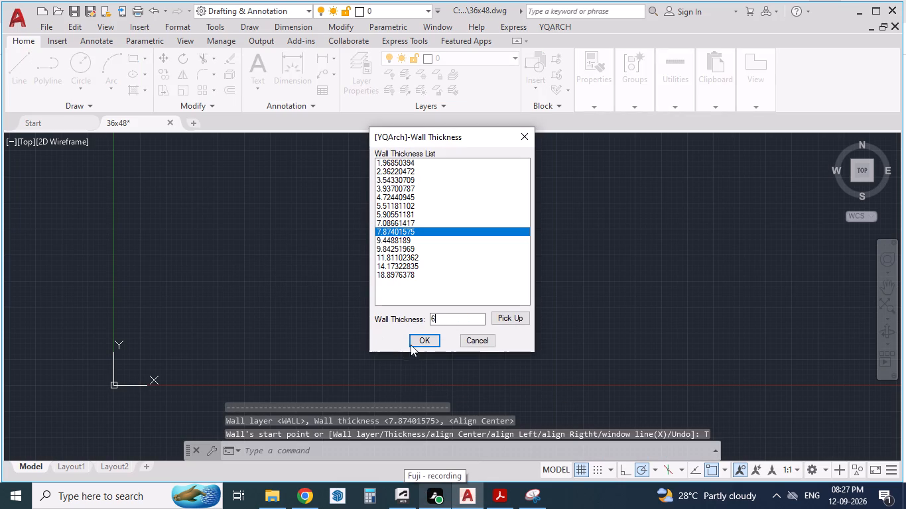
left_click(412, 344)
left_click(363, 441)
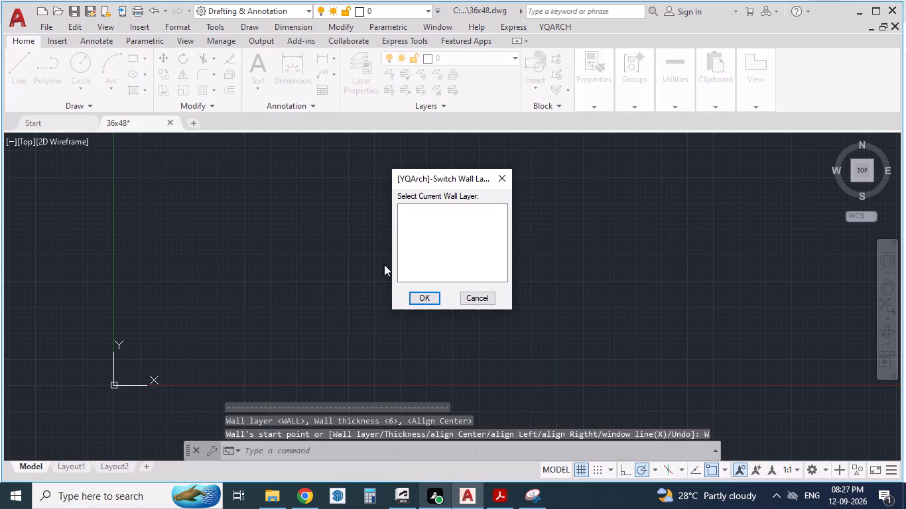
left_click(417, 292)
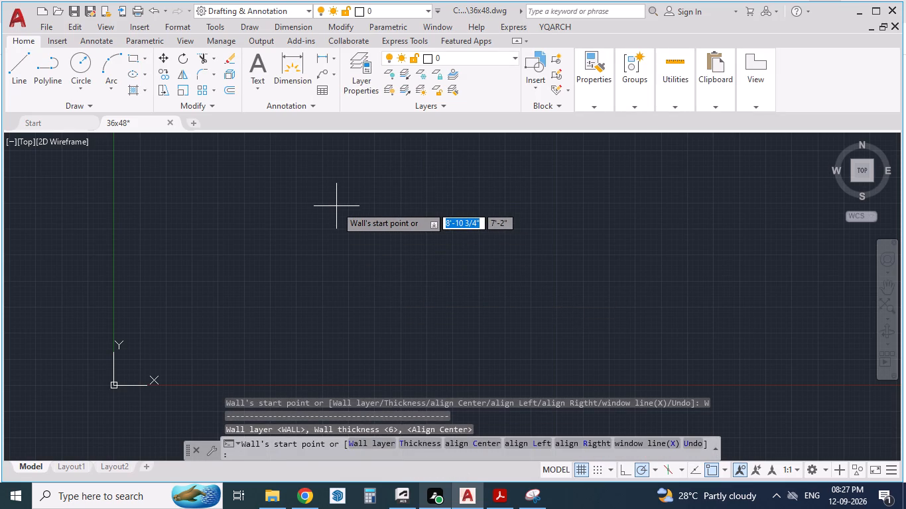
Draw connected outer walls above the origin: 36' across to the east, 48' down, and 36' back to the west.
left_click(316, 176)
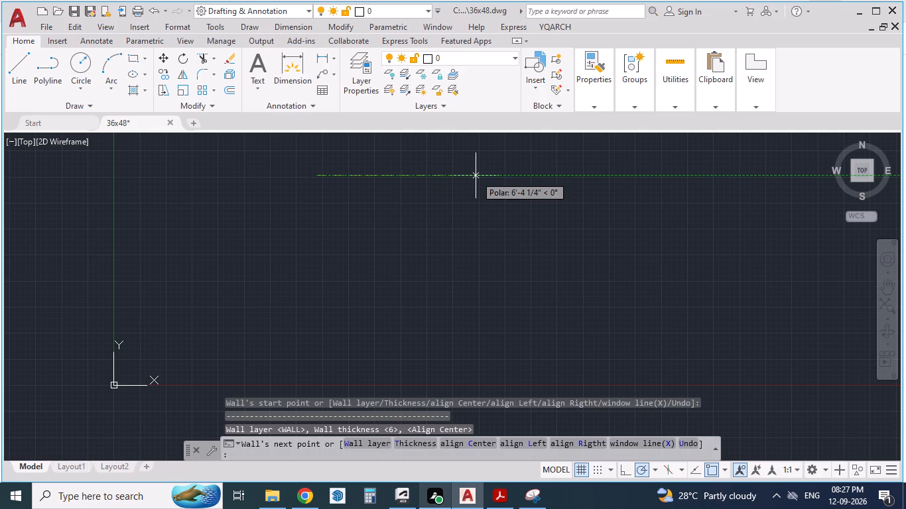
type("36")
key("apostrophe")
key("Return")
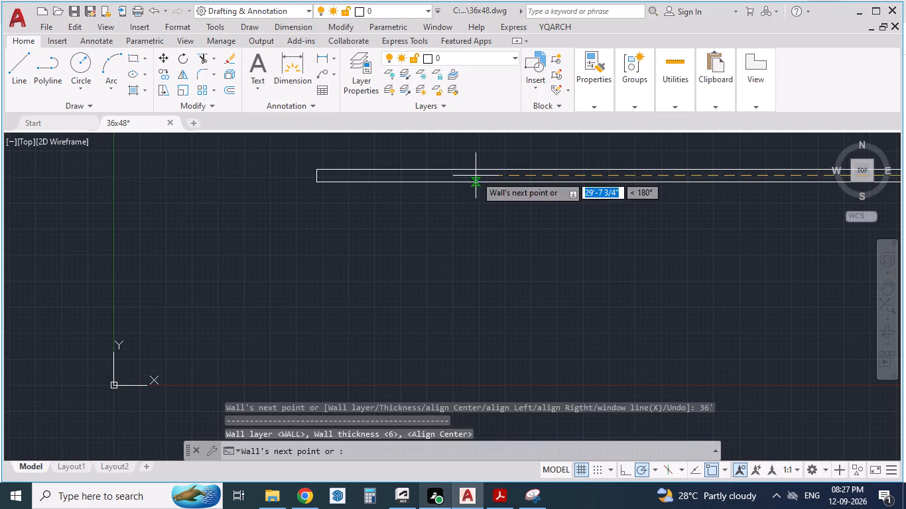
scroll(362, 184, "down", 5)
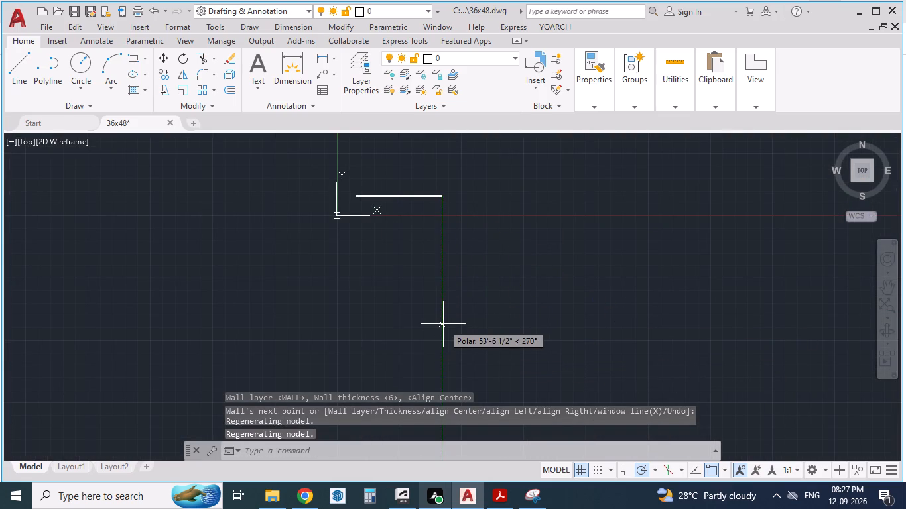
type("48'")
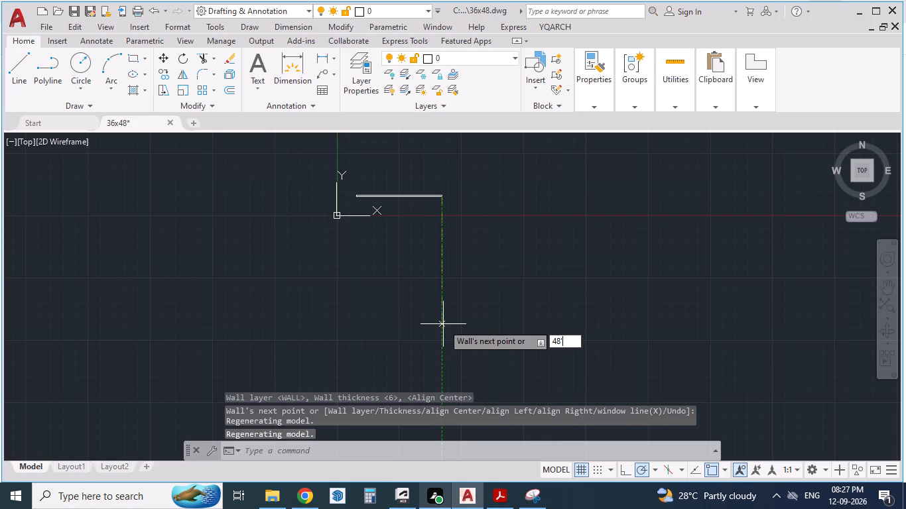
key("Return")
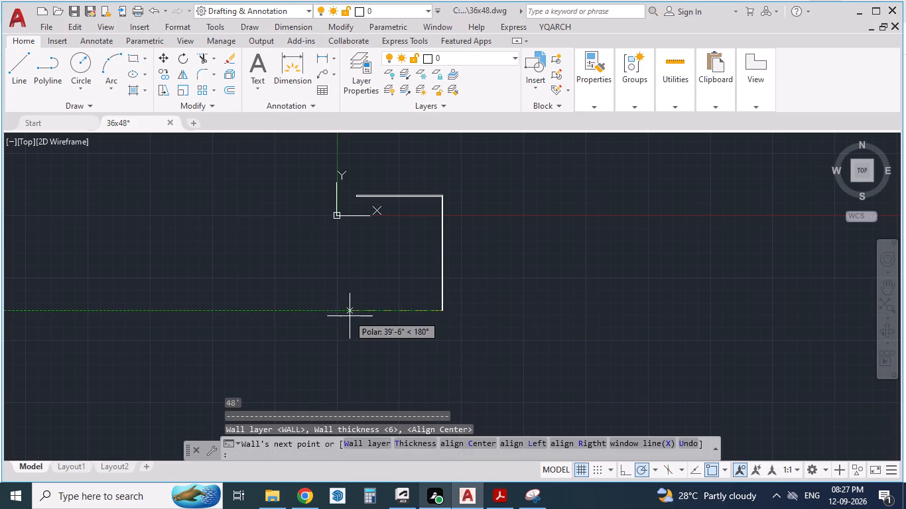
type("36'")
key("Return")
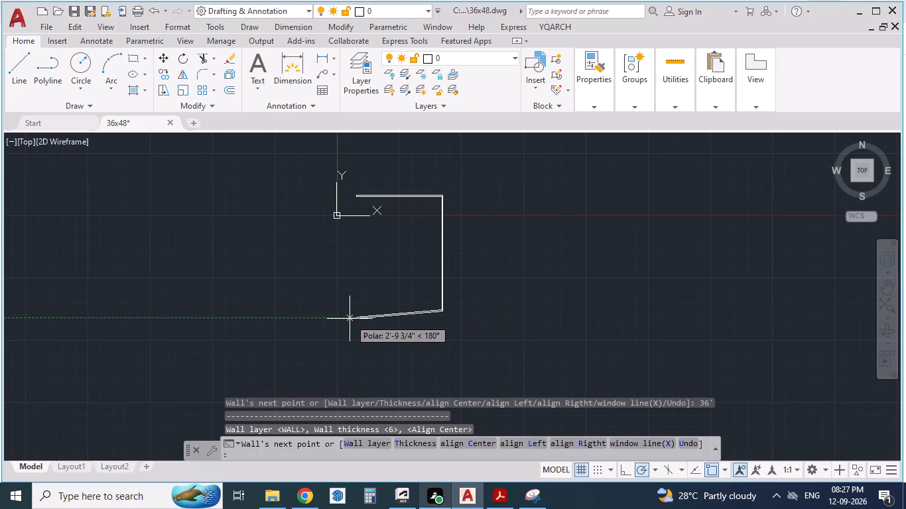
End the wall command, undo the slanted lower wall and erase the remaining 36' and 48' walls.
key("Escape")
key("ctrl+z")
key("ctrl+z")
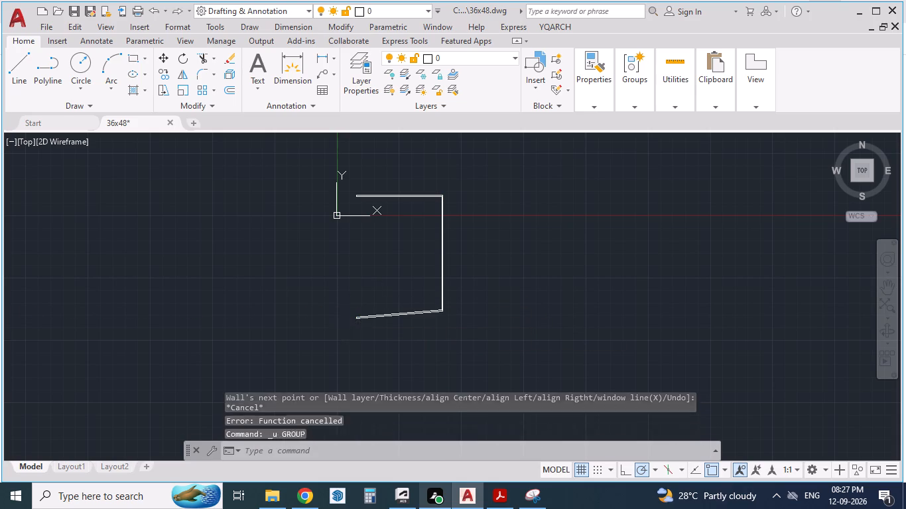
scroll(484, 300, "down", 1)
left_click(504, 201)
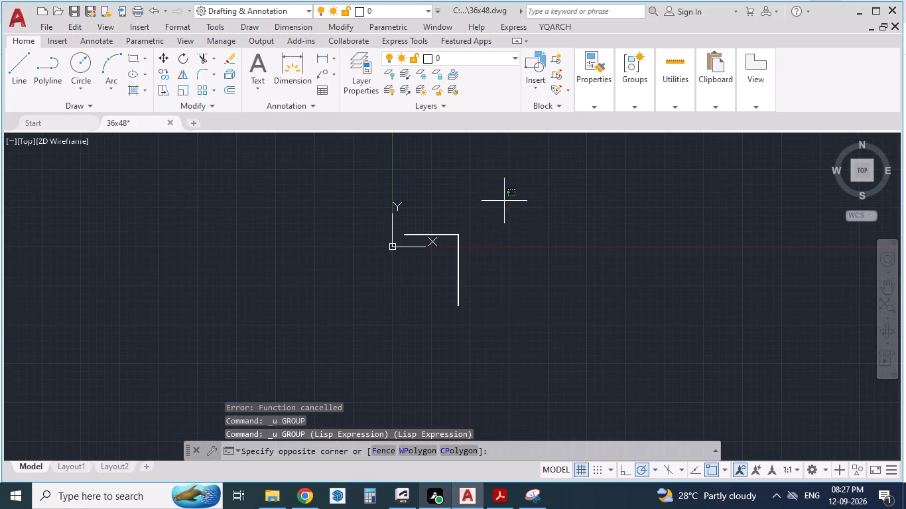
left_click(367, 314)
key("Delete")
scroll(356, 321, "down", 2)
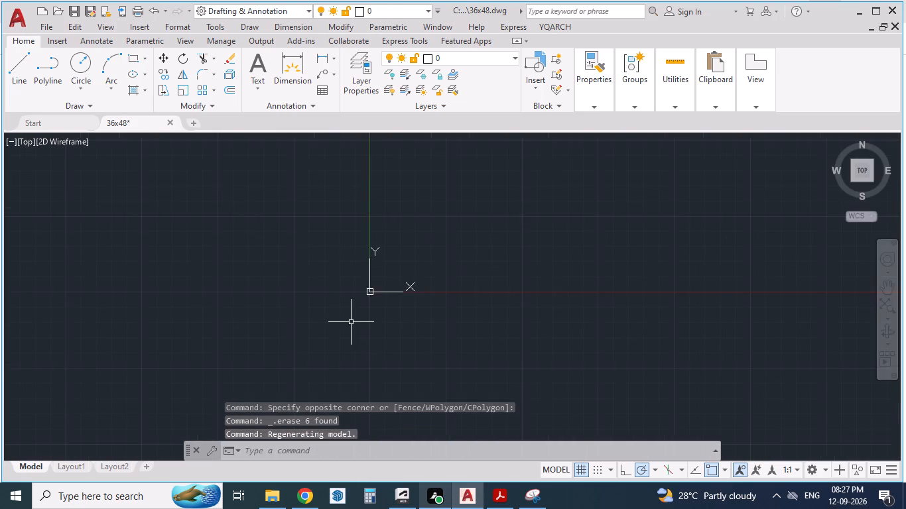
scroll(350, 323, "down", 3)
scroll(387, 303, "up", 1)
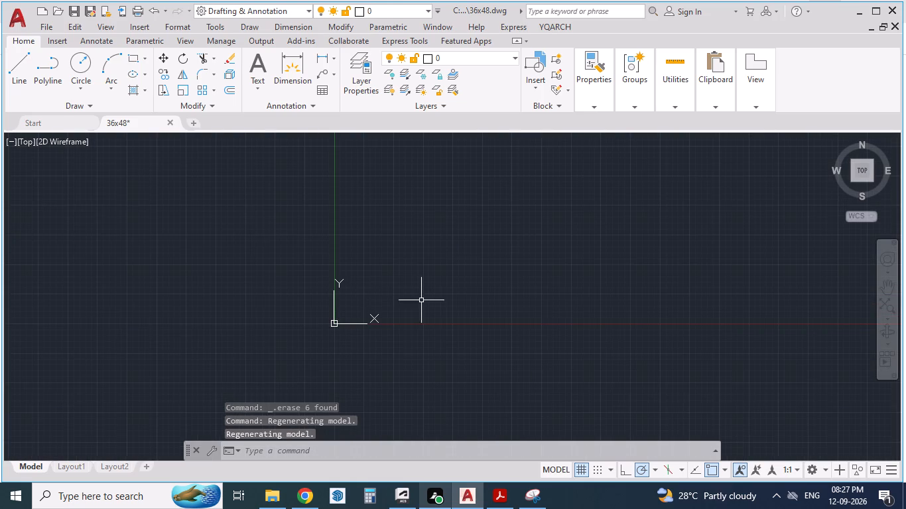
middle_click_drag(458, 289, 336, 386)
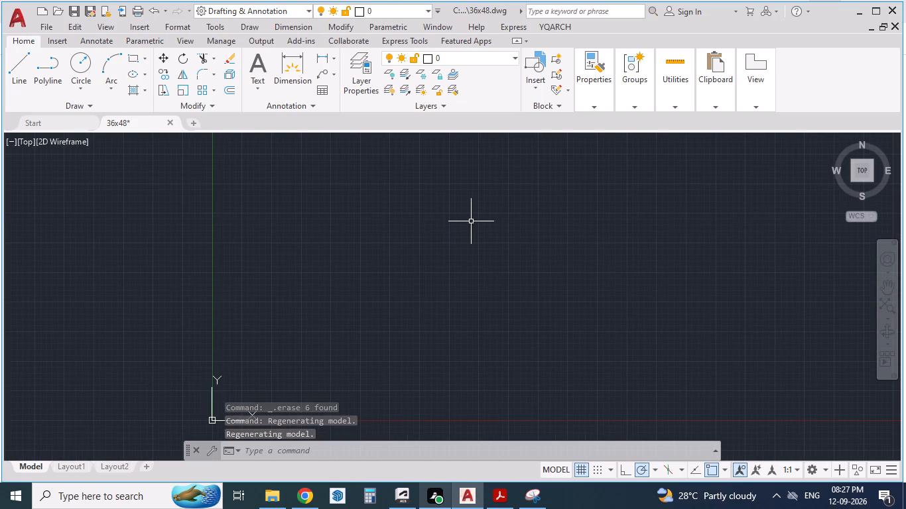
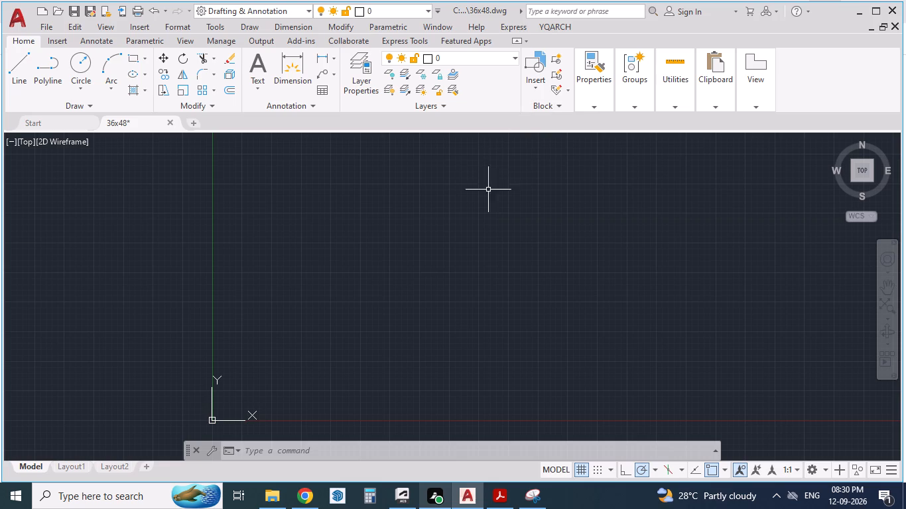
Draw left-aligned YQArch outer walls above the origin, running 36' to the east and 48' down.
type("ww")
key("Return")
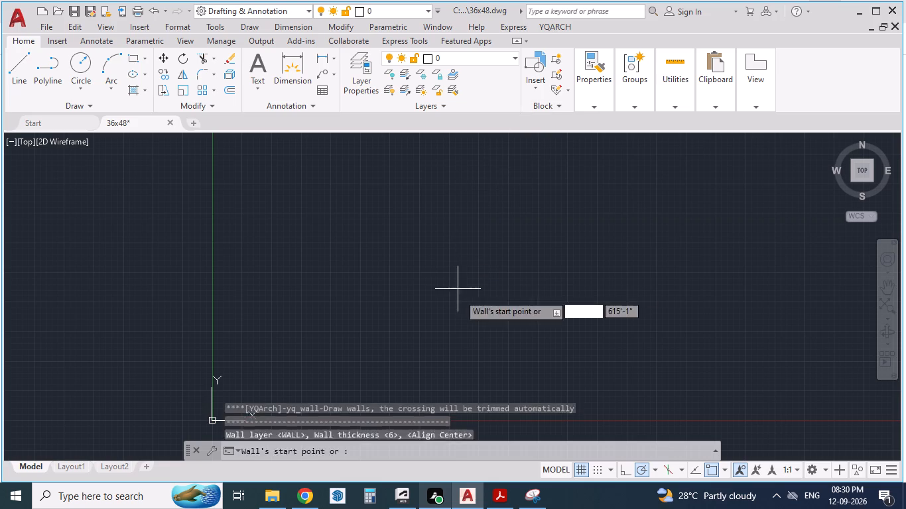
left_click(426, 442)
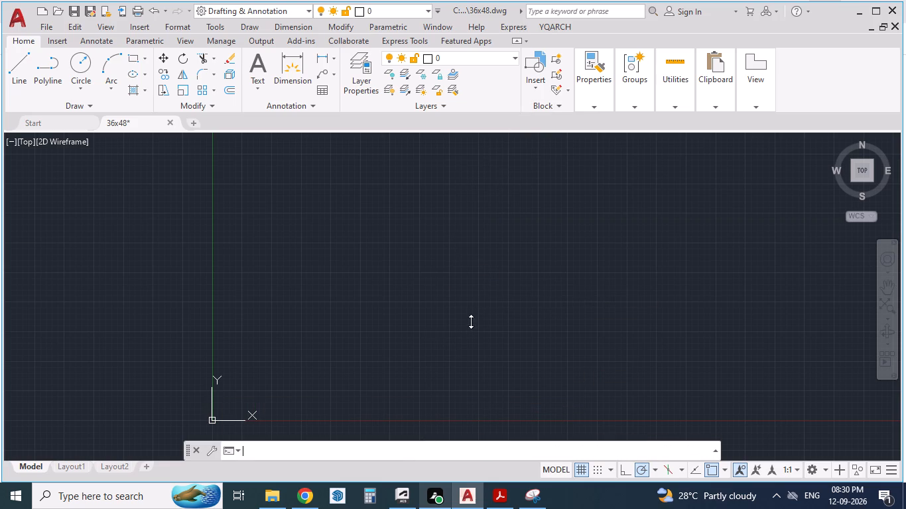
left_click(422, 334)
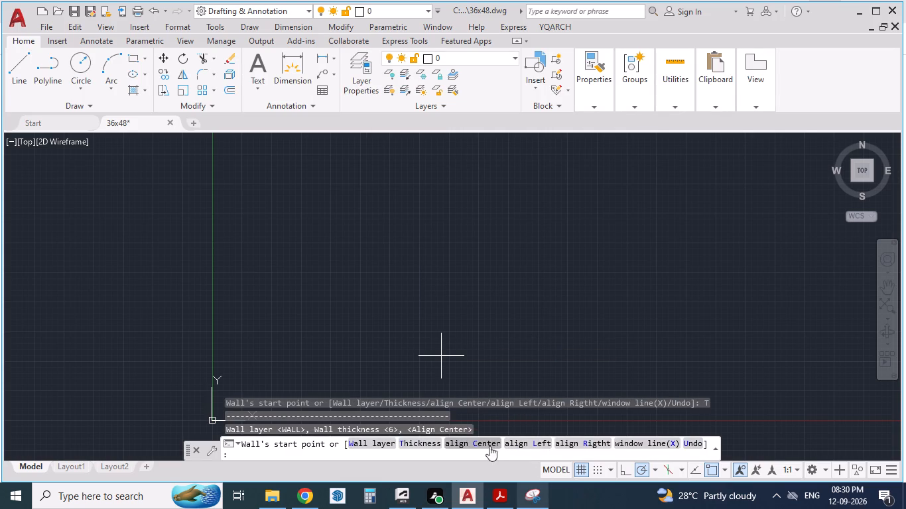
left_click(519, 445)
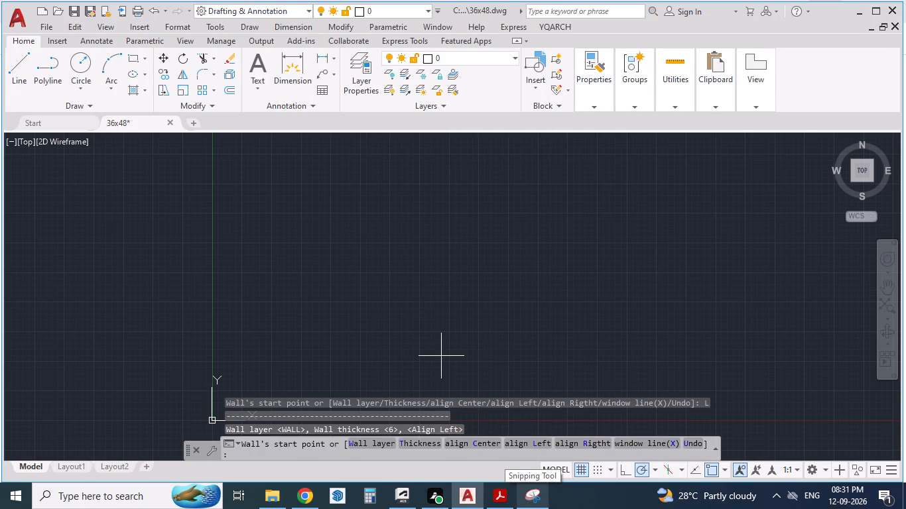
left_click(342, 183)
type("36'")
key("Return")
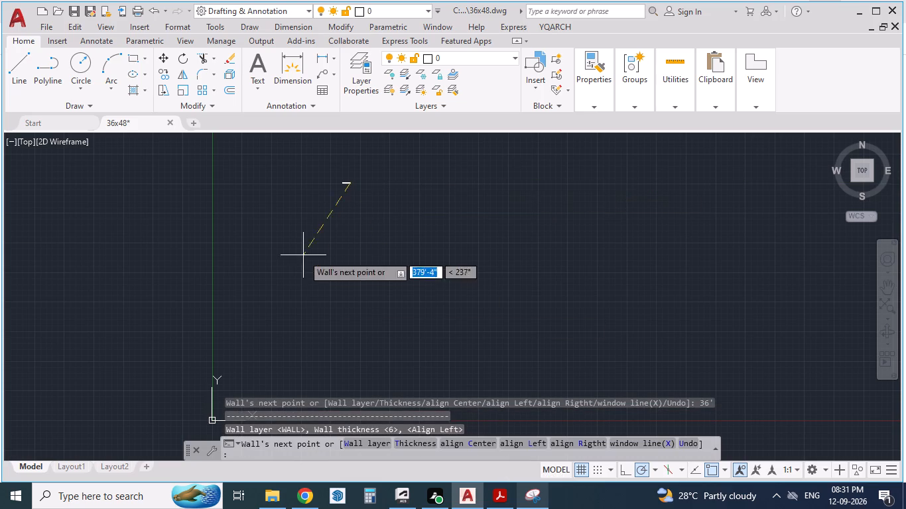
scroll(374, 209, "up", 2)
scroll(348, 245, "down", 1)
scroll(297, 158, "up", 2)
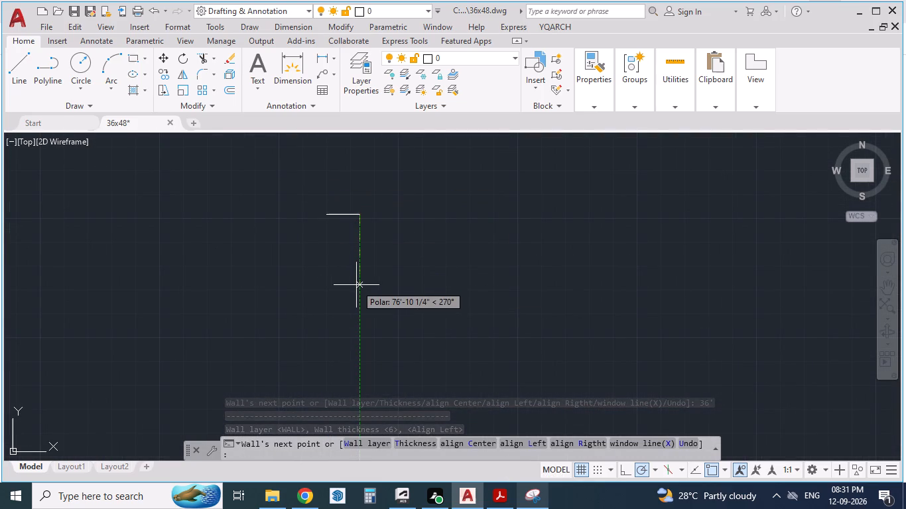
type("48'")
key("Return")
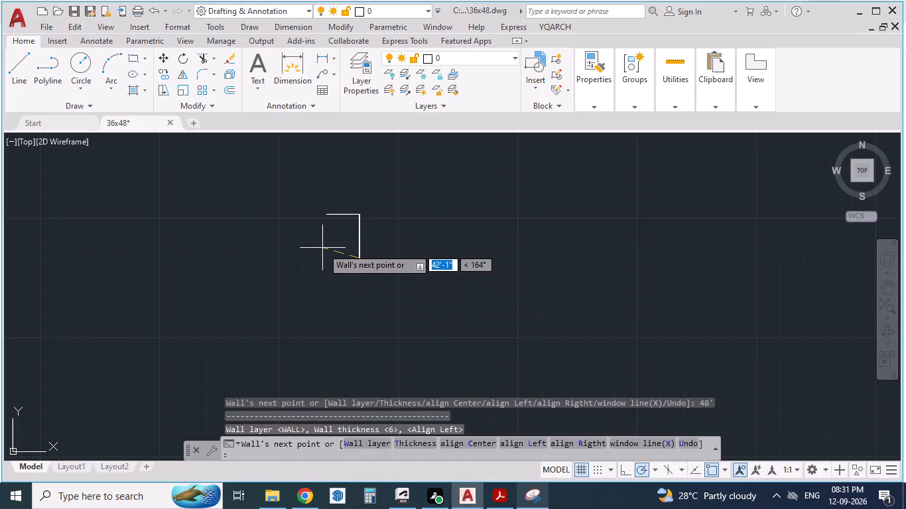
Continue the outer wall 36' back to the west and close it at the outline's northwest corner.
type("36'")
key("Return")
scroll(363, 217, "up", 3)
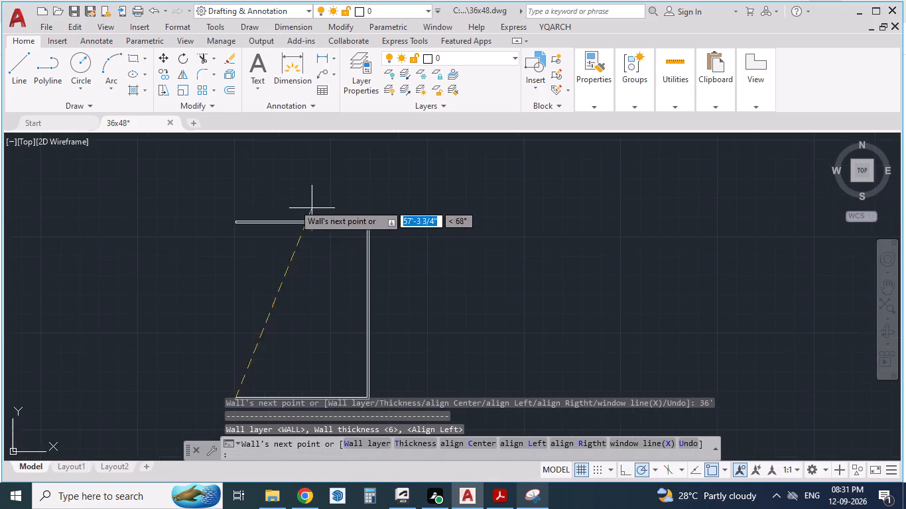
scroll(249, 216, "up", 2)
scroll(175, 238, "up", 3)
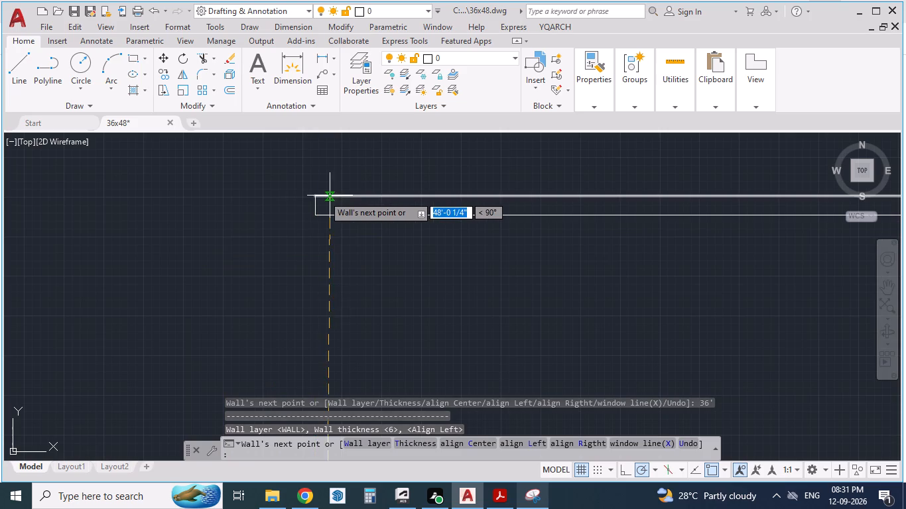
left_click(318, 196)
key("Return")
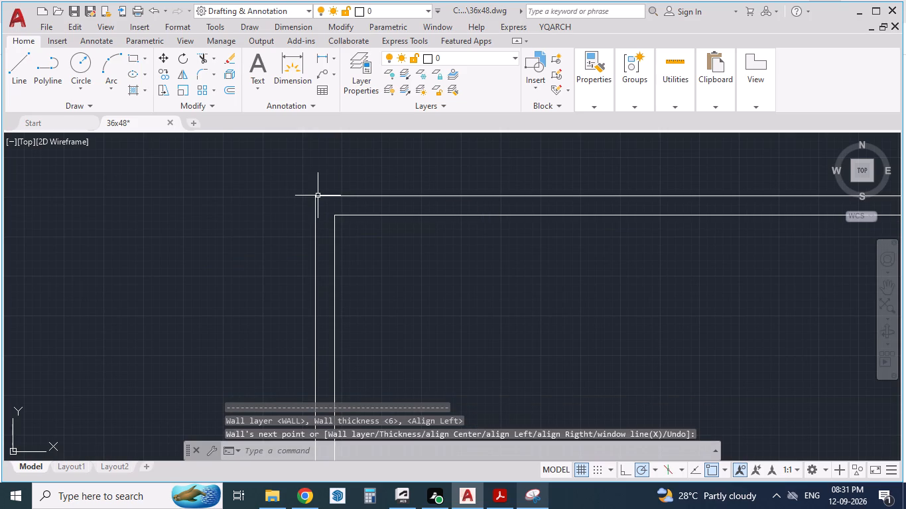
Add an aligned dimension for the outer width of the north wall, placed above the outline.
scroll(318, 196, "down", 2)
scroll(407, 260, "down", 2)
type("da")
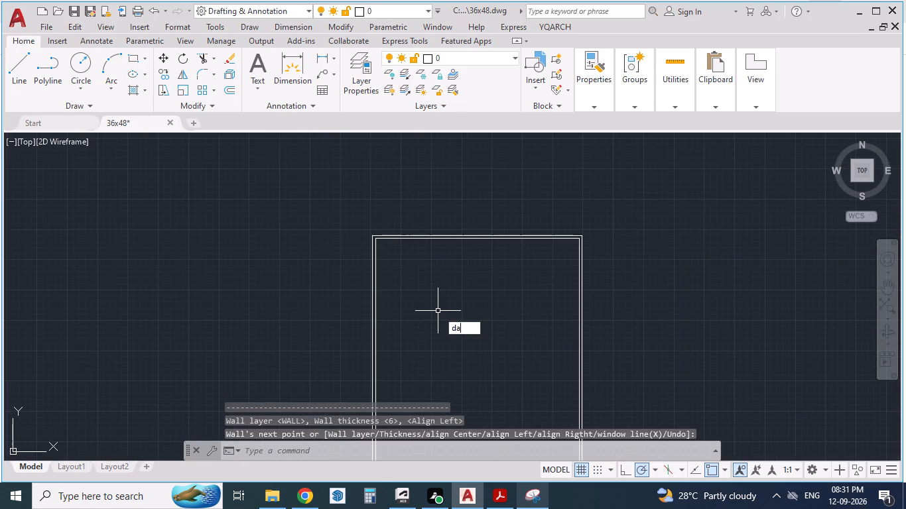
key("Return")
scroll(466, 208, "up", 1)
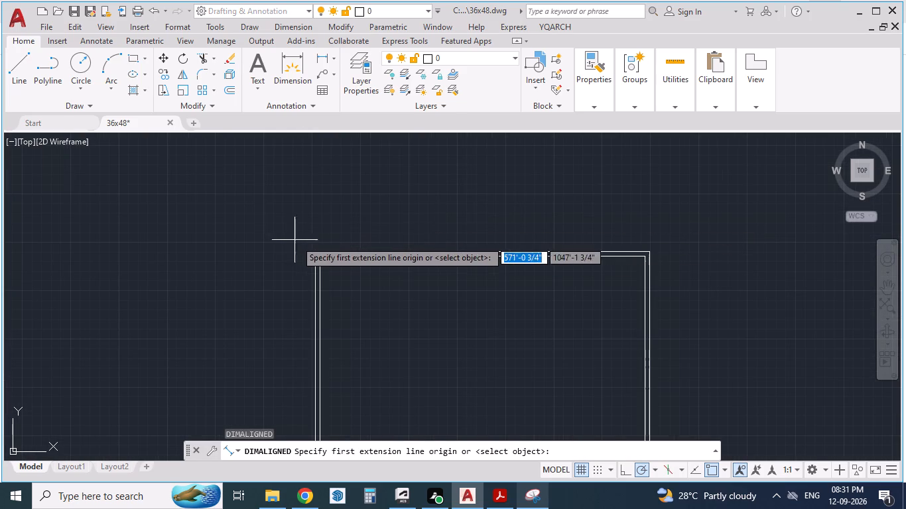
left_click(313, 247)
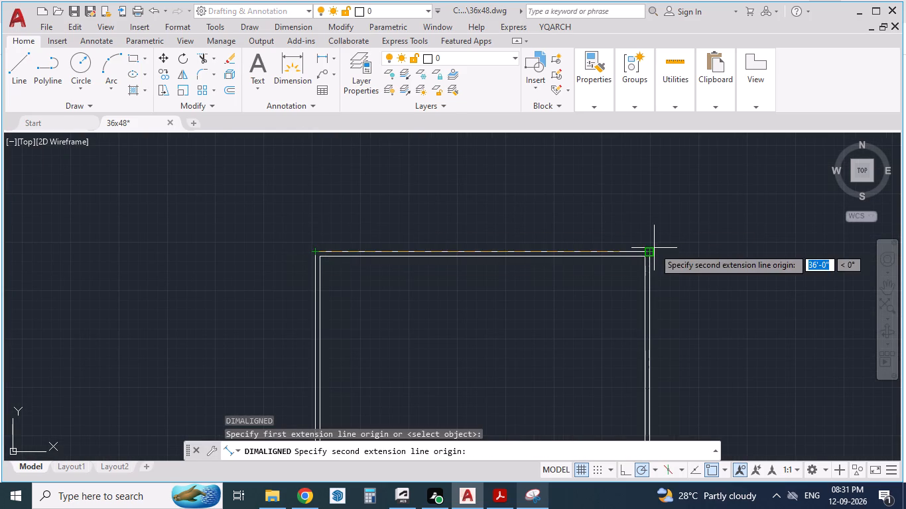
left_click(648, 248)
left_click(642, 203)
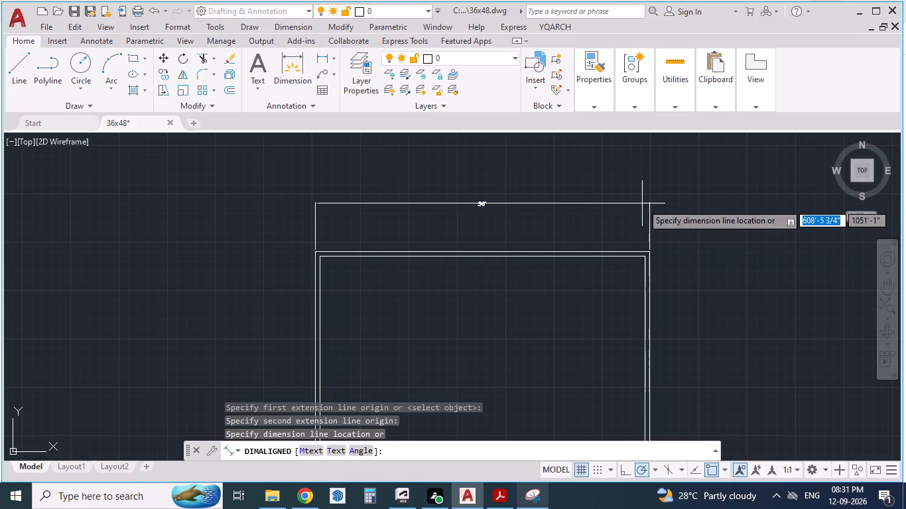
scroll(432, 203, "up", 2)
scroll(432, 203, "down", 4)
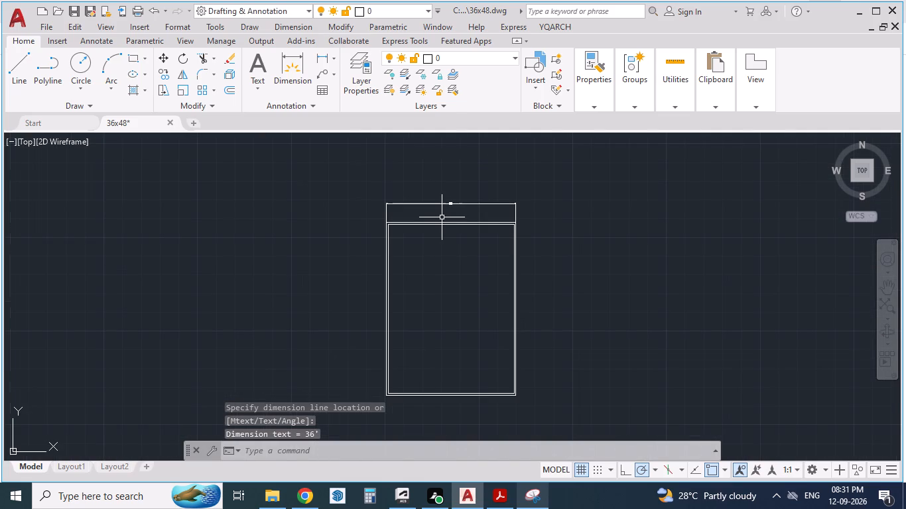
Add an aligned dimension for the outer length of the east wall, placed outside the outline.
key("space")
scroll(517, 300, "up", 2)
scroll(516, 208, "down", 1)
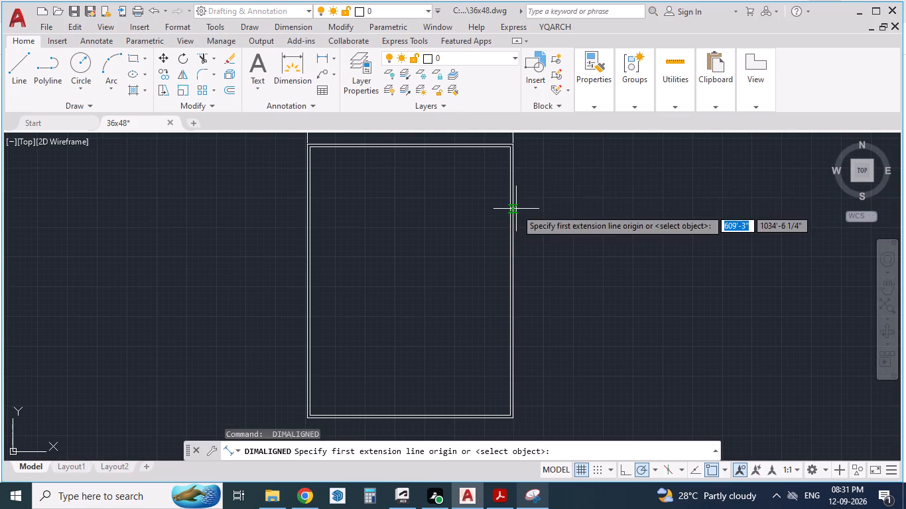
left_click(515, 142)
scroll(494, 425, "up", 2)
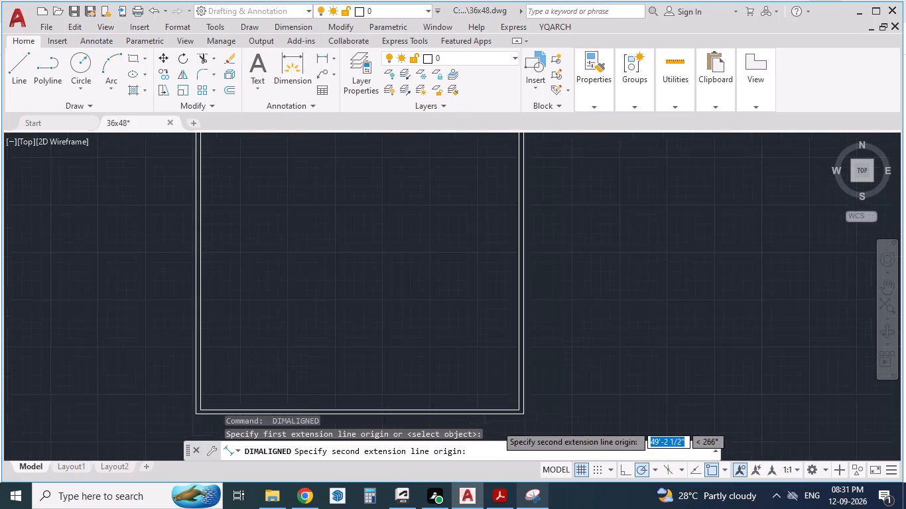
left_click(539, 405)
left_click(601, 406)
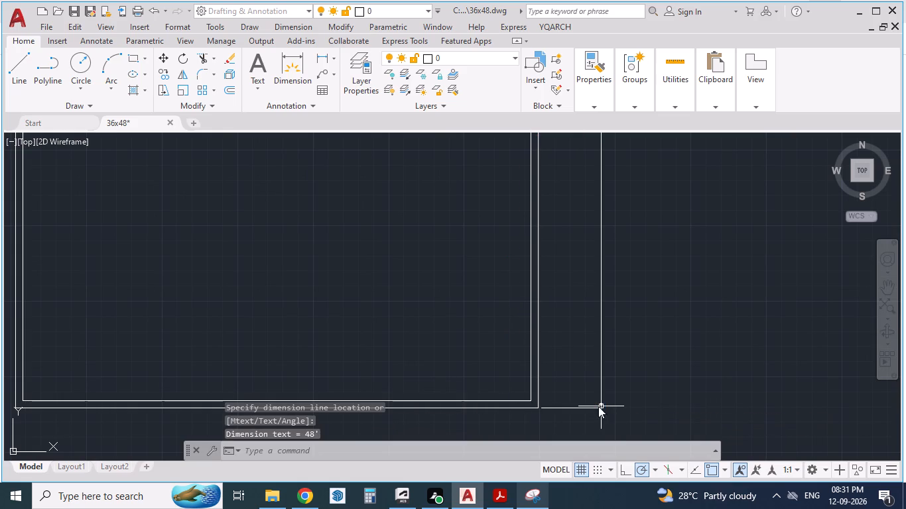
scroll(582, 406, "down", 2)
scroll(570, 368, "up", 1)
scroll(616, 195, "up", 2)
scroll(556, 248, "down", 3)
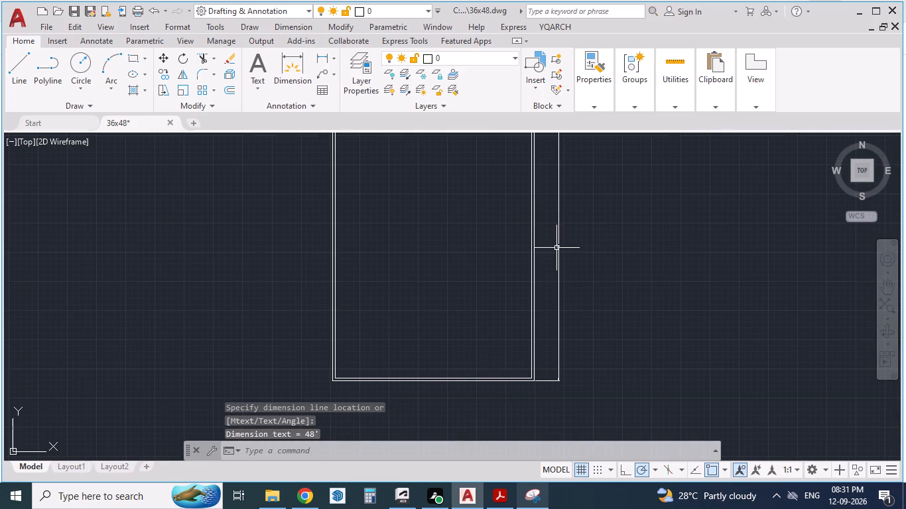
Switch to the reference PDF in Acrobat and examine the ground floor plan's setbacks, room layout and compound wall dimensions.
left_click(501, 499)
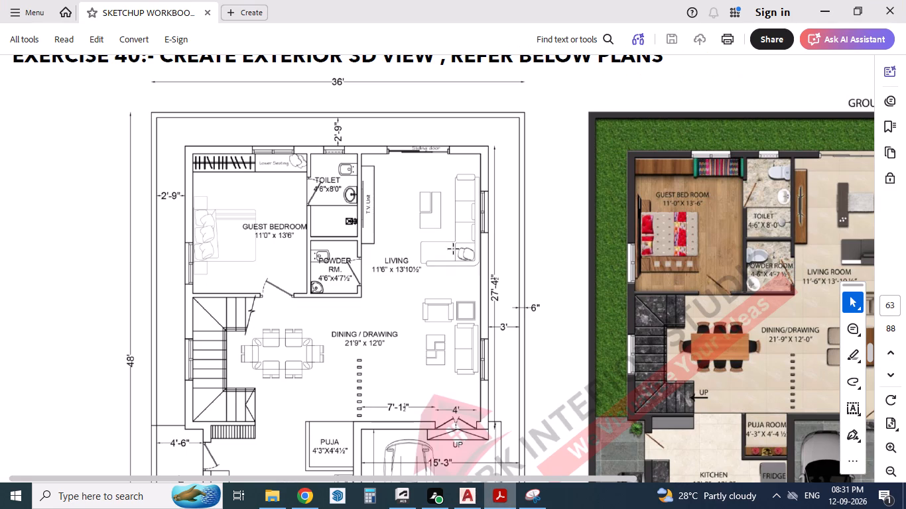
scroll(449, 233, "down", 3)
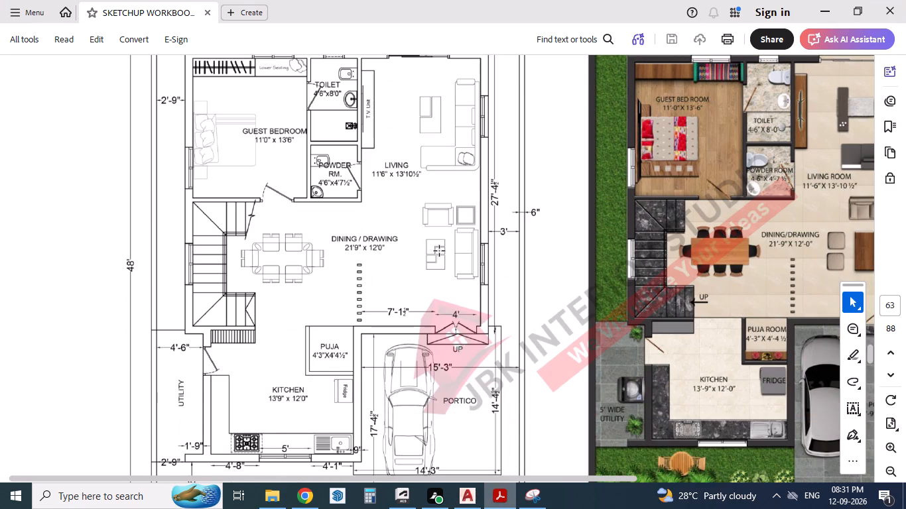
scroll(440, 251, "down", 1)
scroll(440, 251, "up", 3)
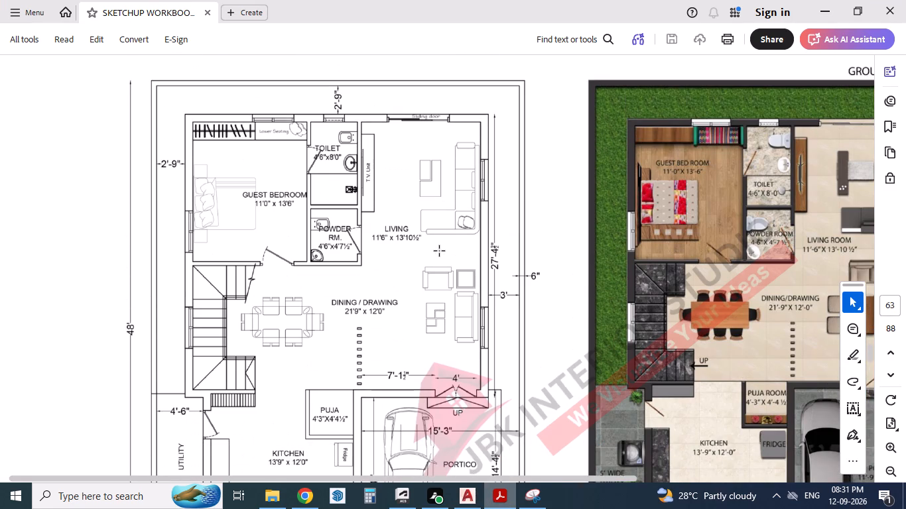
scroll(440, 251, "down", 2)
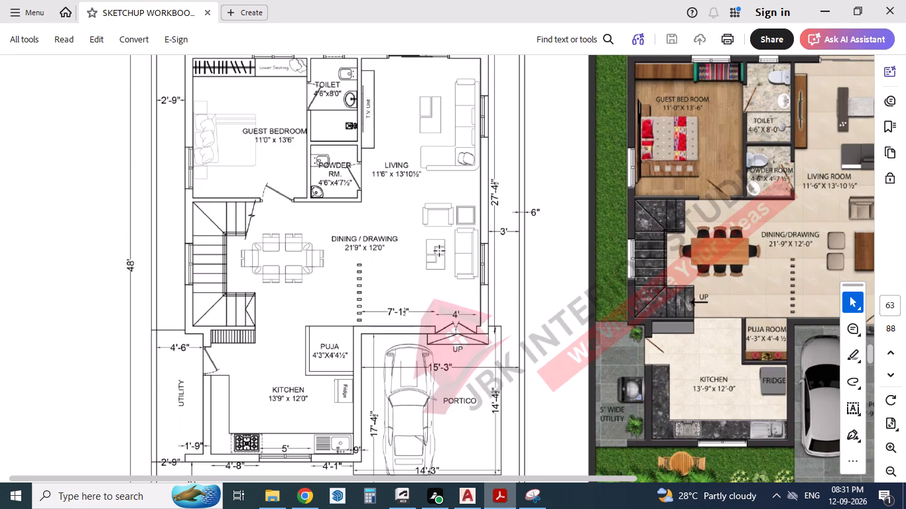
scroll(401, 441, "down", 2)
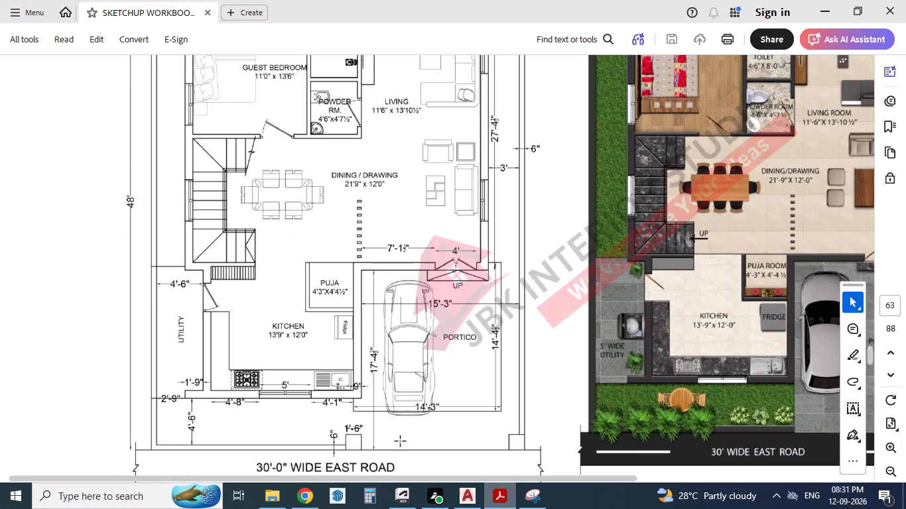
scroll(405, 428, "down", 2)
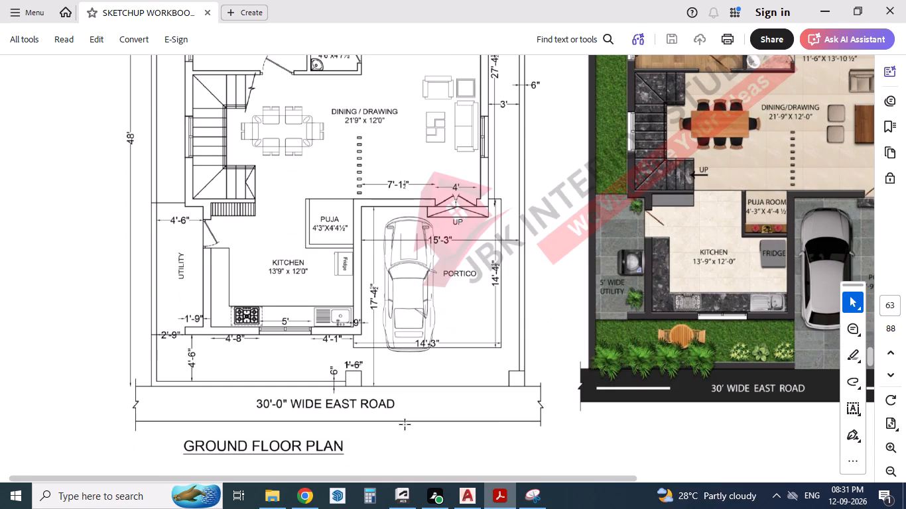
scroll(405, 425, "up", 5)
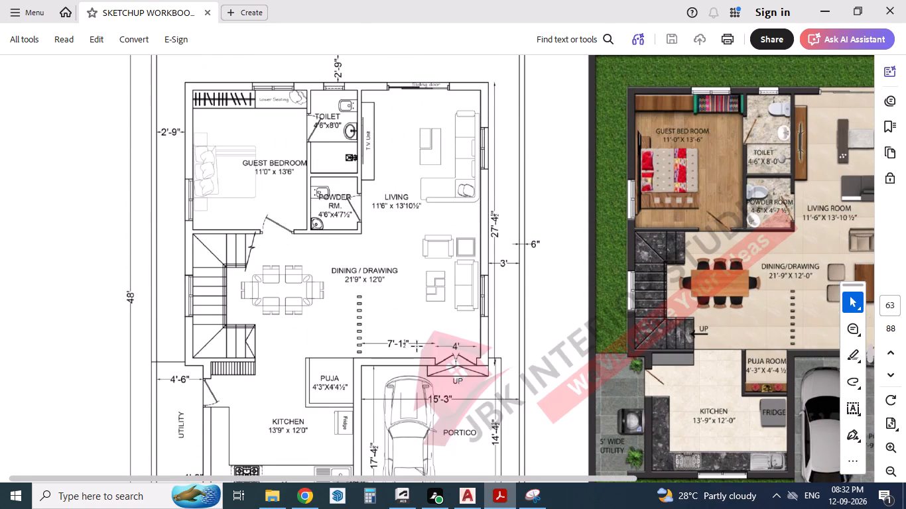
scroll(415, 337, "up", 2)
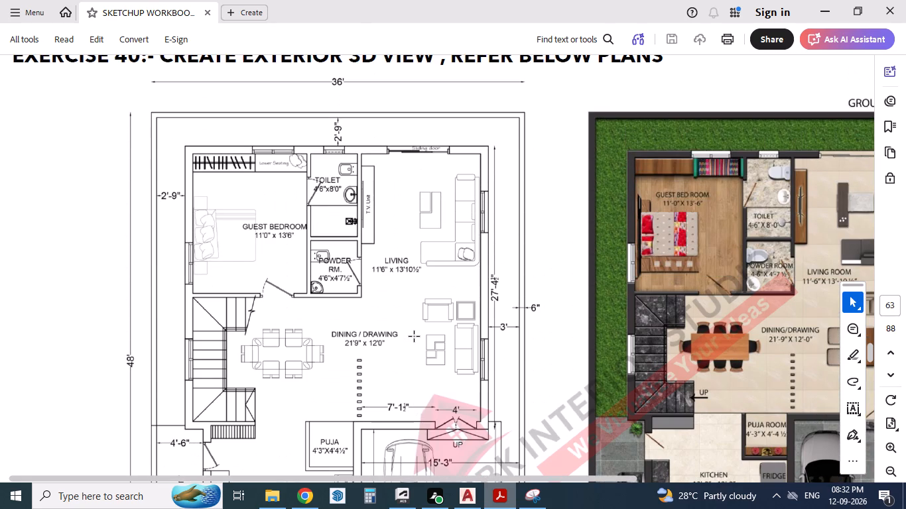
Back in AutoCAD, offset the inner line of the north wall 2'9" towards the inside of the plot.
key("alt+Tab")
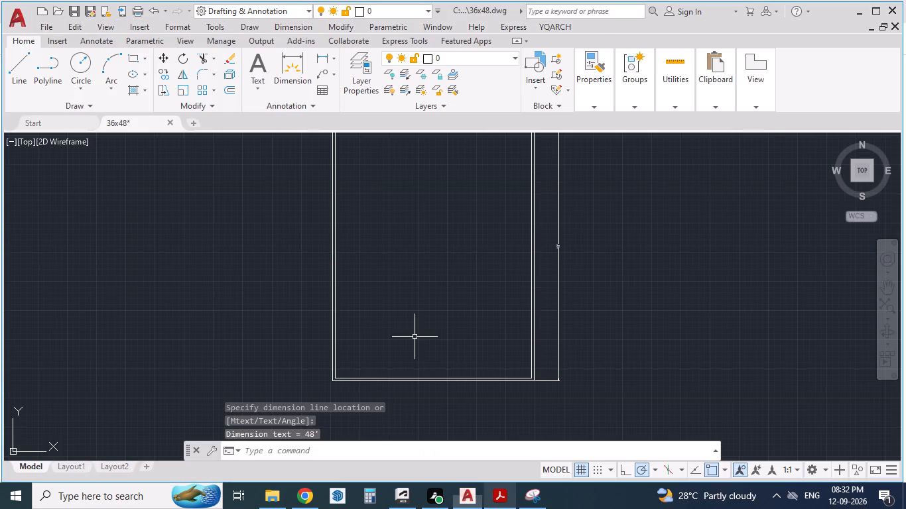
scroll(430, 343, "down", 1)
scroll(474, 188, "up", 1)
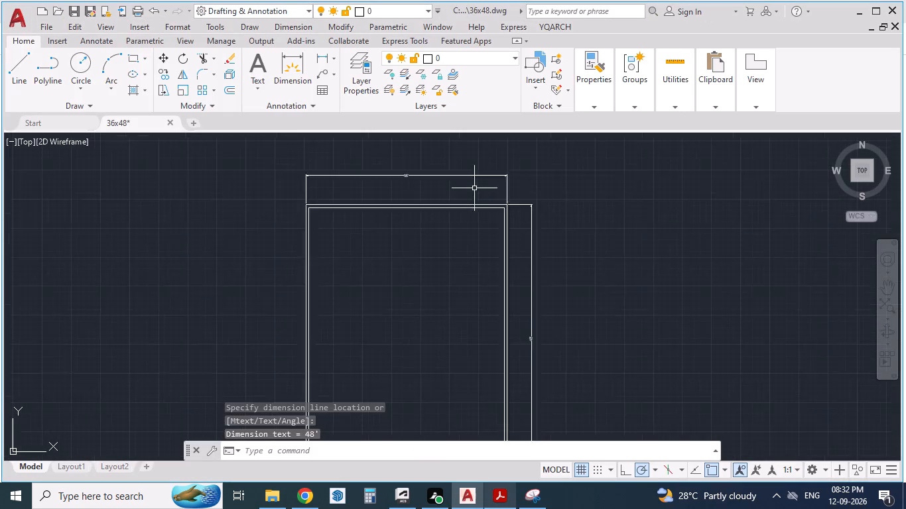
scroll(474, 188, "up", 1)
scroll(474, 188, "down", 1)
key("o")
key("Return")
type("2'9")
key("shift+quotedbl")
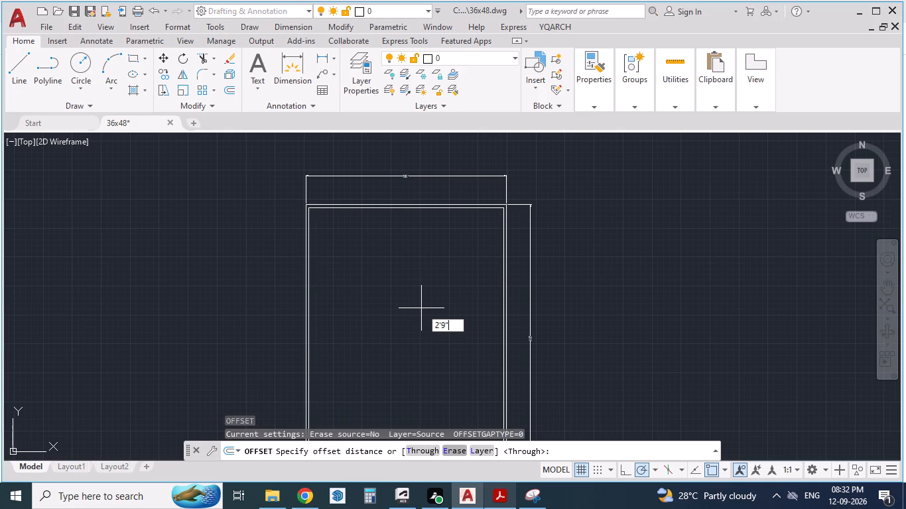
key("Return")
scroll(454, 210, "up", 2)
left_click(436, 205)
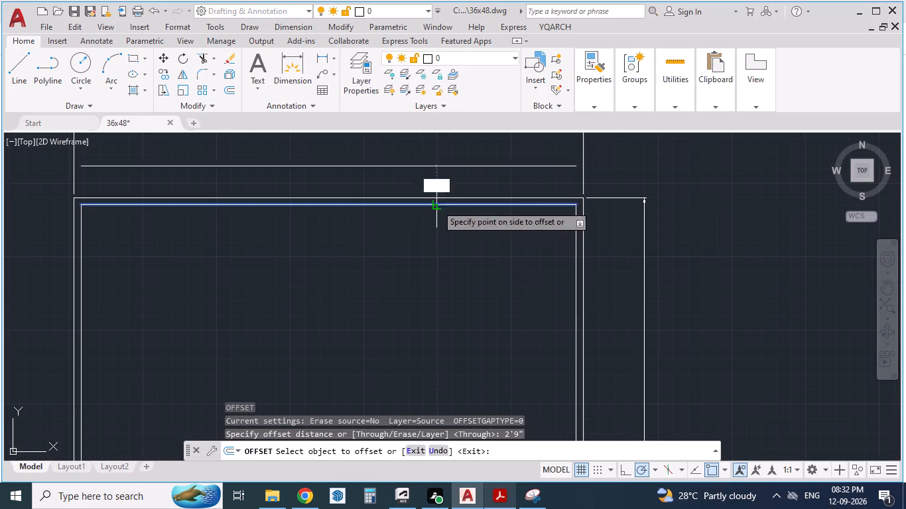
left_click(409, 317)
After checking the reference PDF, offset the inner line of the west wall 2'9" towards the inside of the plot.
left_click(512, 507)
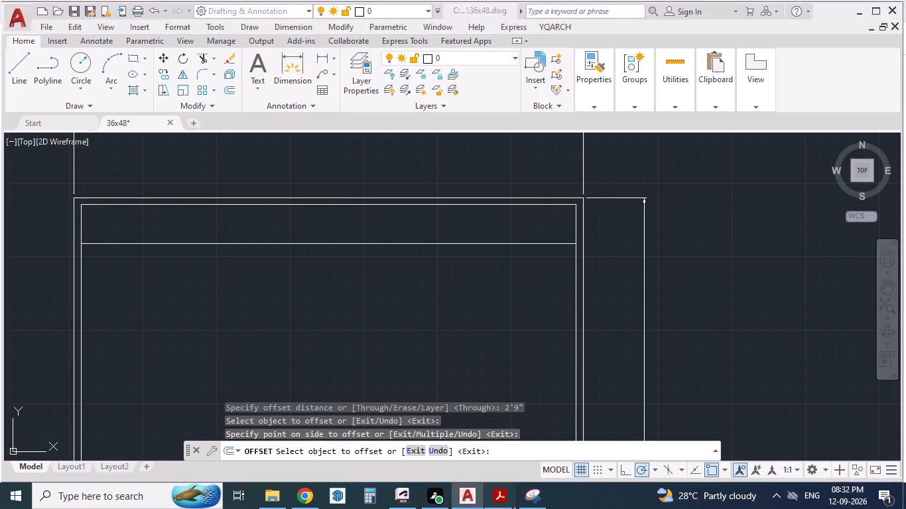
left_click(512, 507)
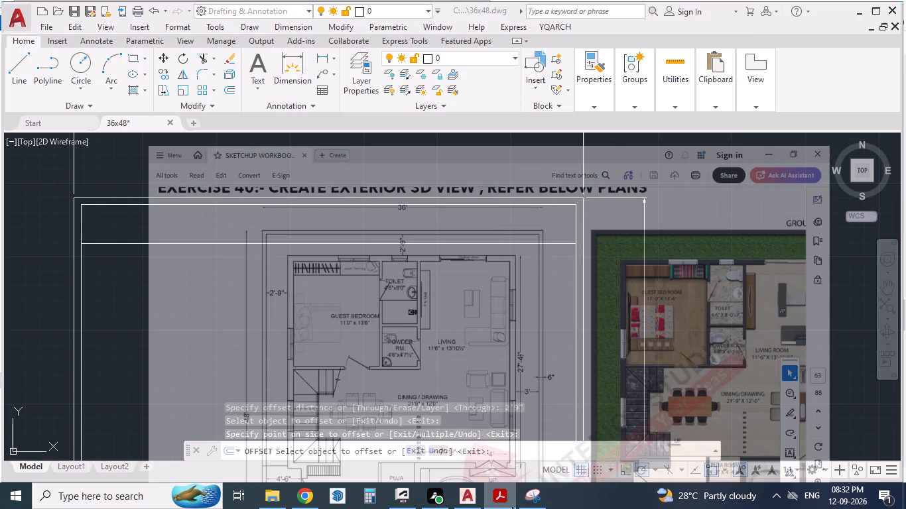
scroll(275, 207, "down", 2)
scroll(194, 288, "up", 3)
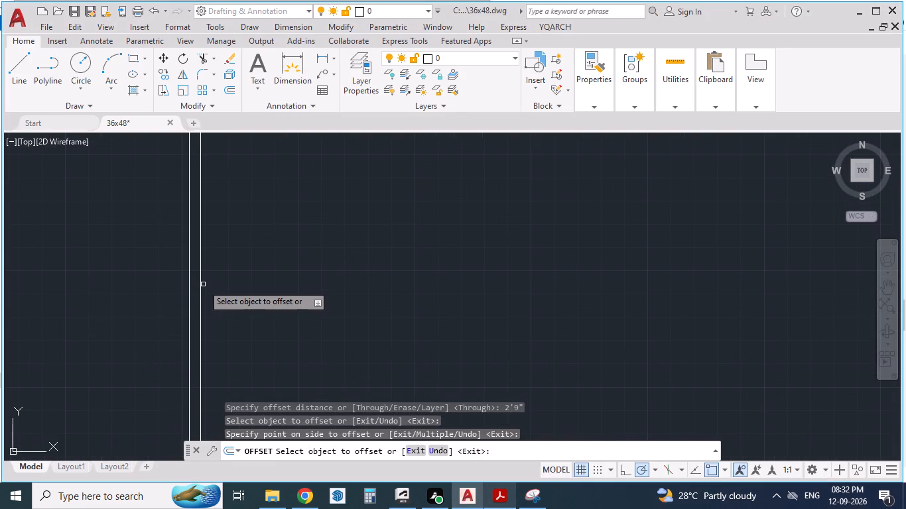
left_click(200, 282)
left_click(377, 279)
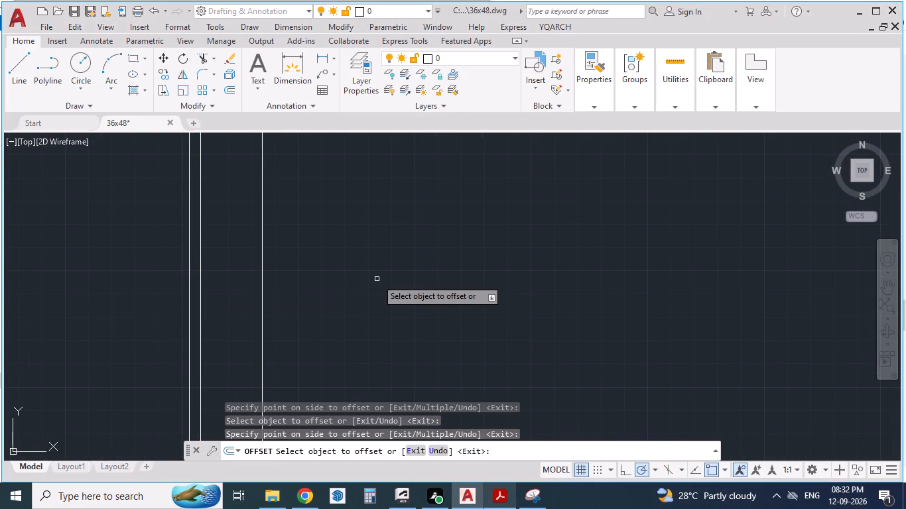
Check the east setback in the reference PDF and offset the inner line of the east wall 3' towards the inside of the plot.
scroll(373, 281, "down", 3)
left_click(501, 493)
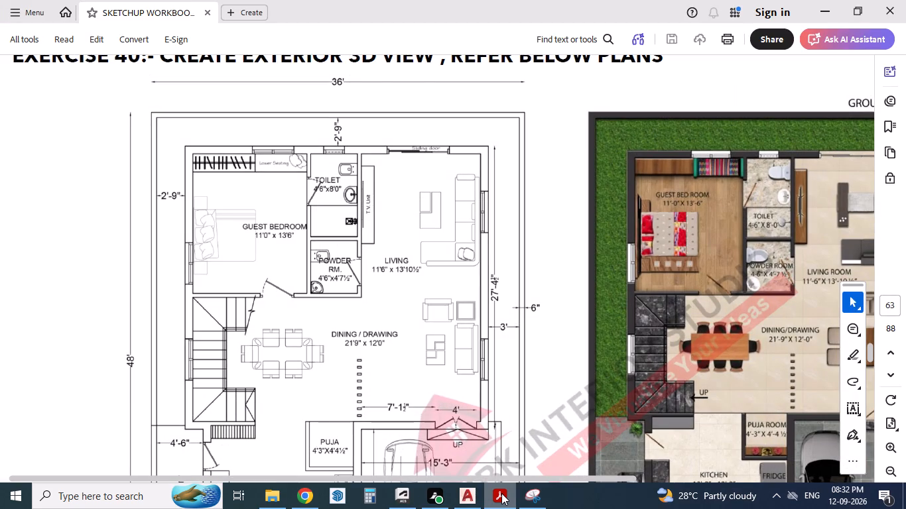
left_click(501, 493)
scroll(507, 317, "up", 2)
scroll(507, 319, "down", 1)
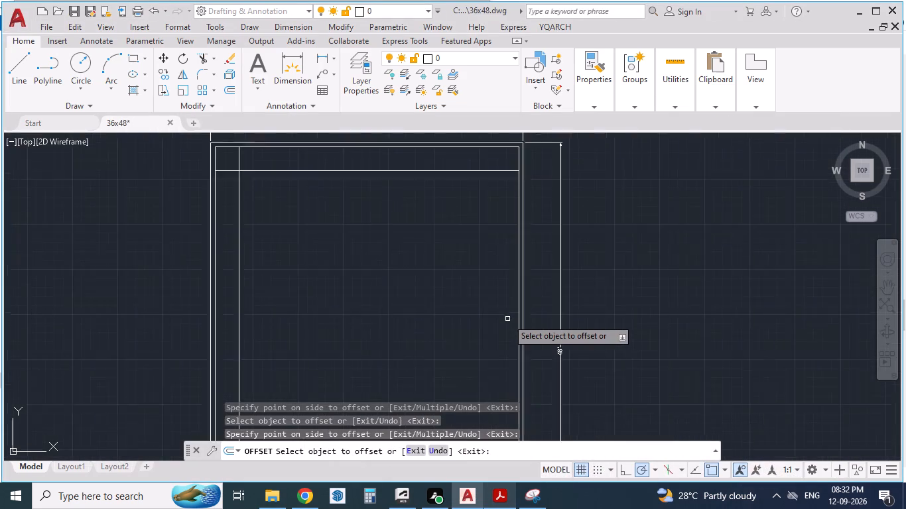
scroll(507, 319, "down", 1)
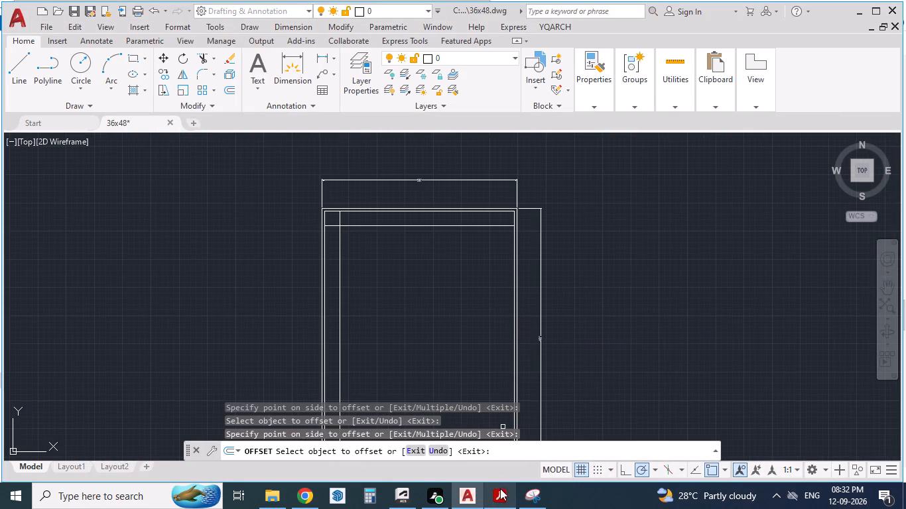
left_click(501, 502)
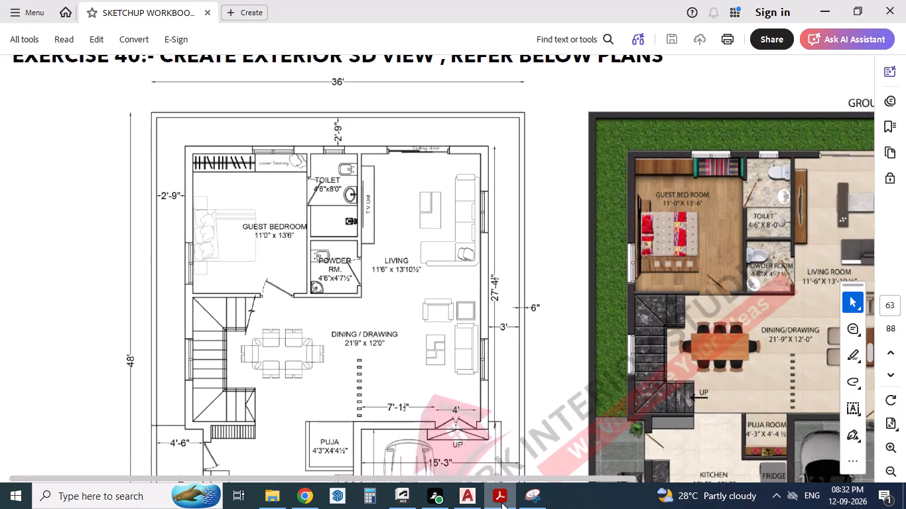
left_click(501, 502)
scroll(501, 323, "up", 2)
left_click(533, 332)
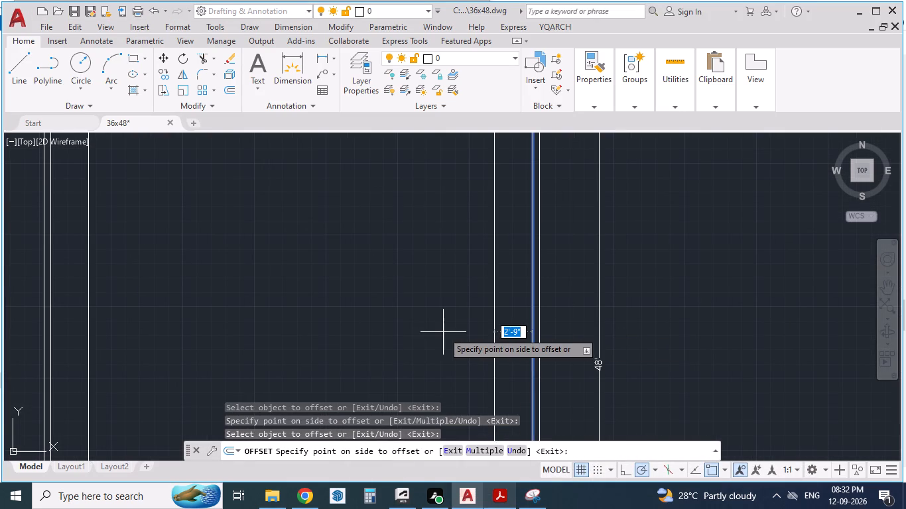
type("3'")
key("Return")
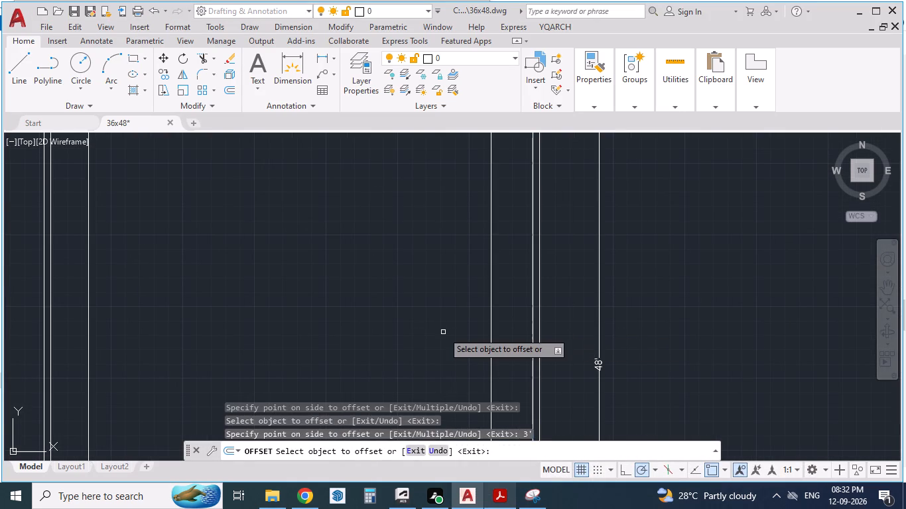
left_click(442, 332)
Switch to the reference PDF in Acrobat and examine the ground floor plan's room sizes, kitchen, portico and building length dimensions.
scroll(442, 332, "down", 2)
scroll(446, 266, "down", 2)
scroll(415, 284, "up", 1)
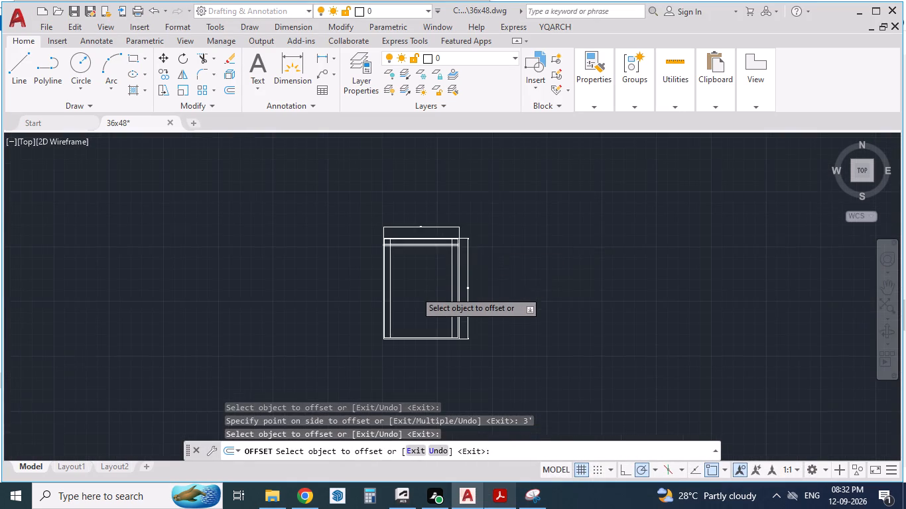
scroll(415, 291, "up", 1)
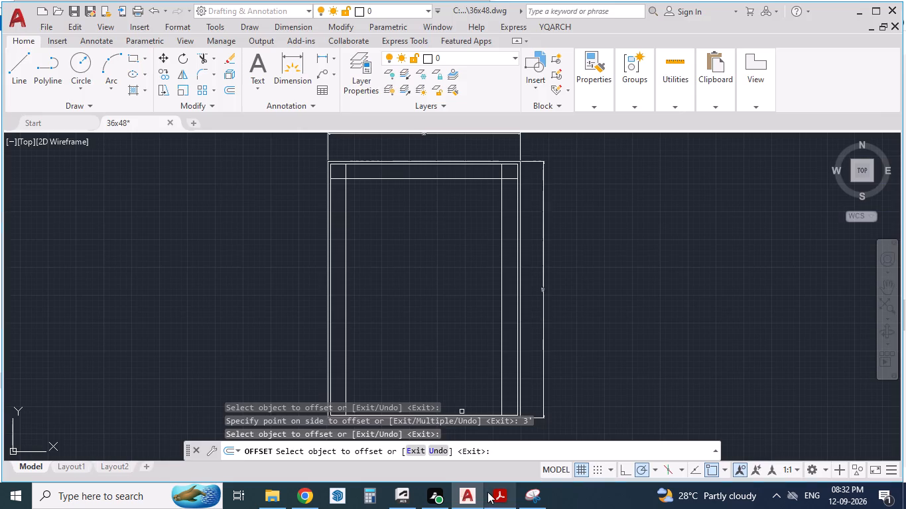
left_click(487, 492)
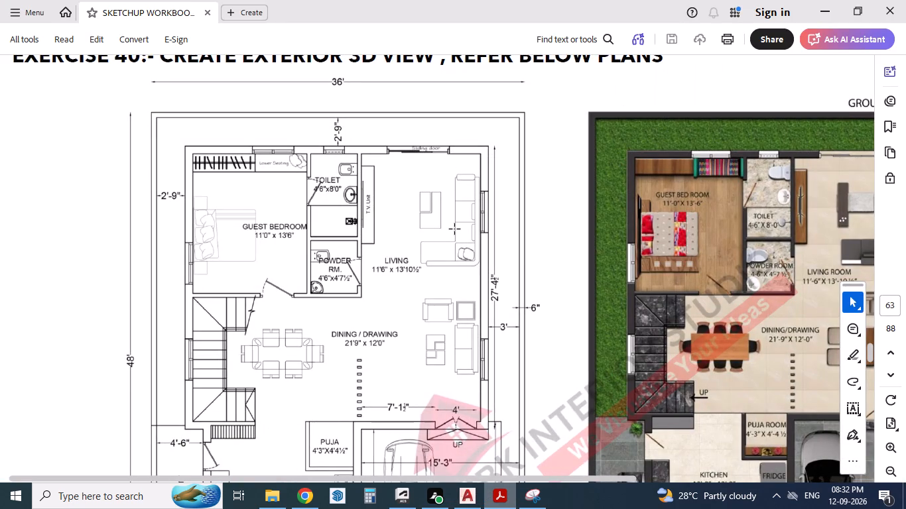
scroll(455, 229, "down", 5)
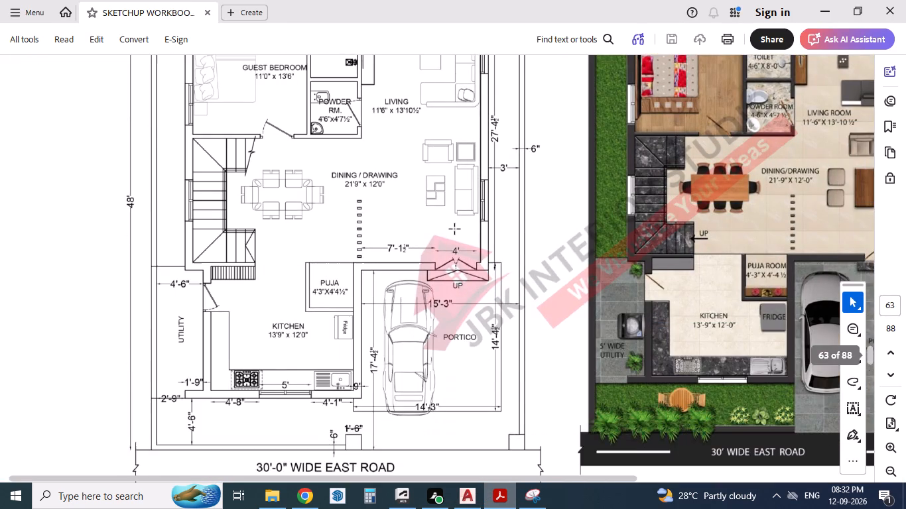
scroll(455, 229, "down", 1)
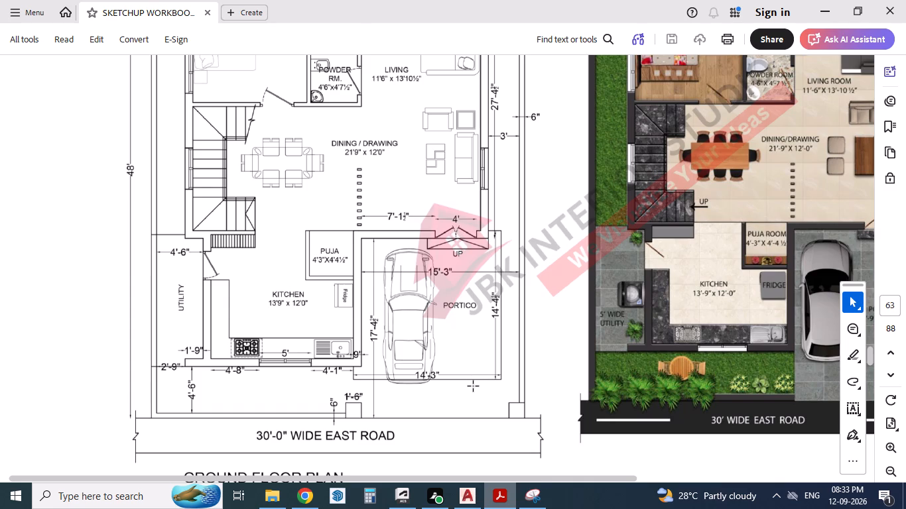
scroll(474, 386, "up", 5)
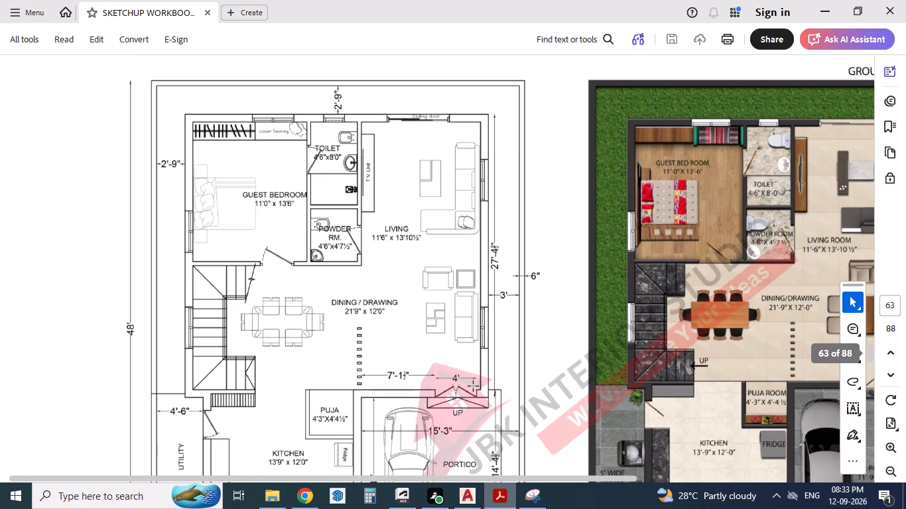
scroll(474, 386, "down", 1)
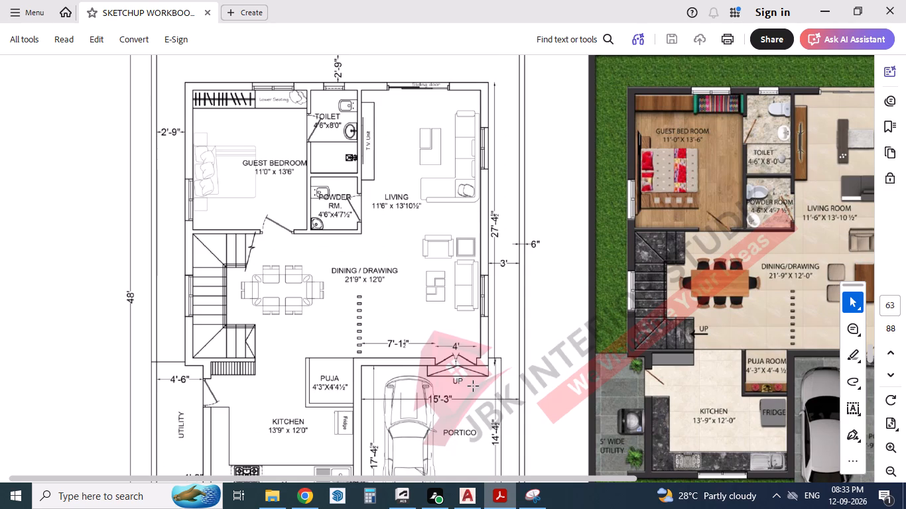
scroll(474, 384, "up", 1)
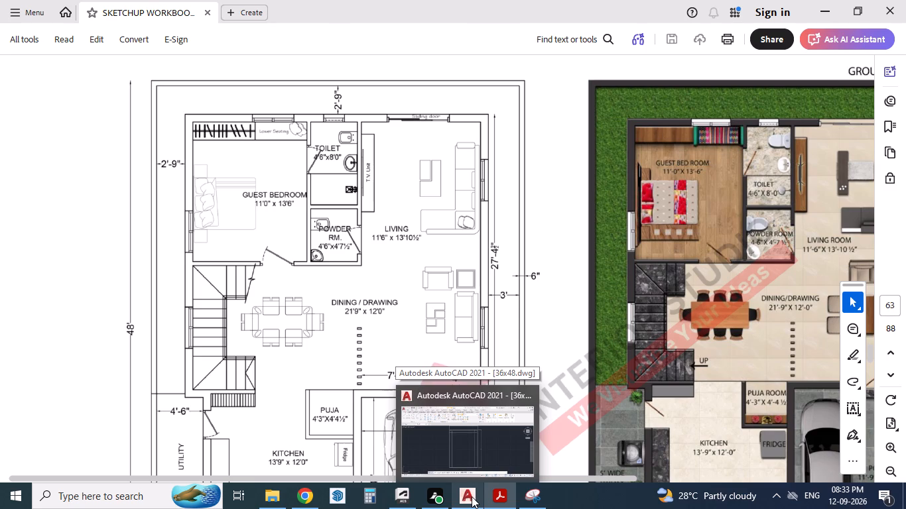
Back in AutoCAD, trim the overlapping ends of the setback lines at the building's north-west and north-east corners.
left_click(472, 496)
scroll(403, 182, "up", 1)
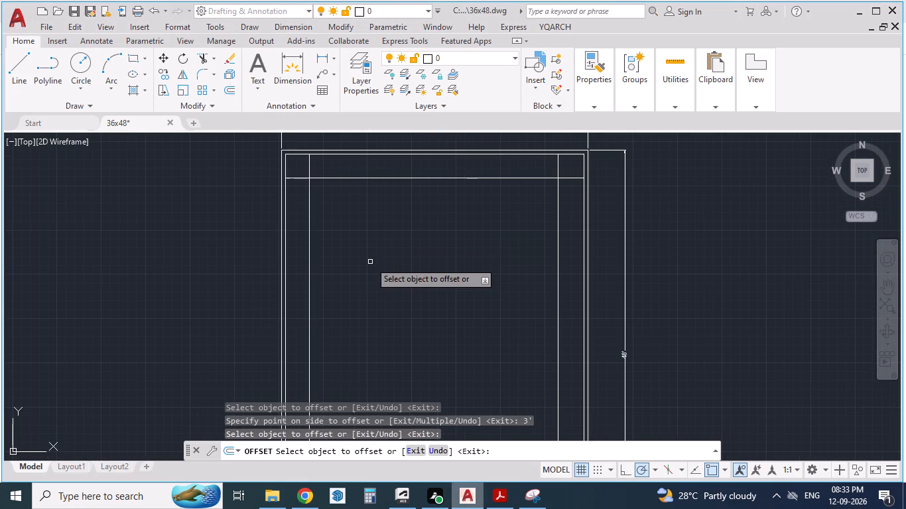
key("Escape")
key("Escape")
type("tr")
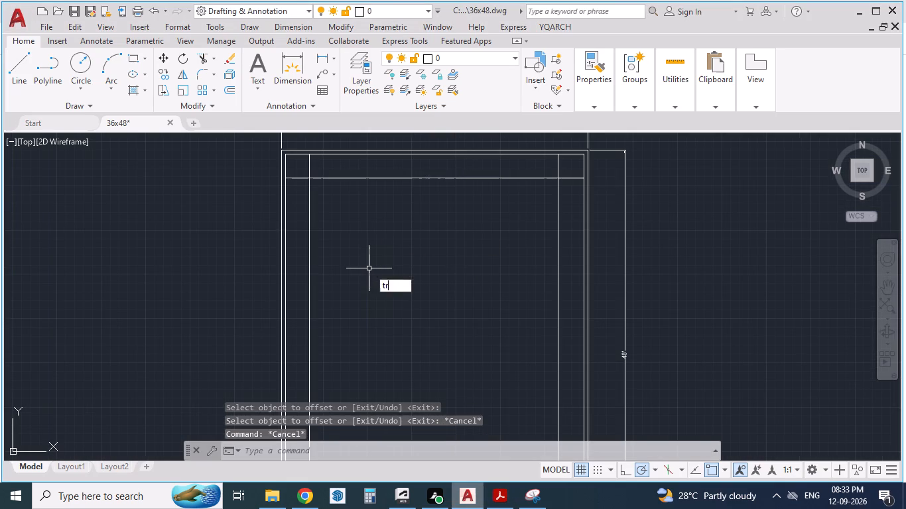
key("Return")
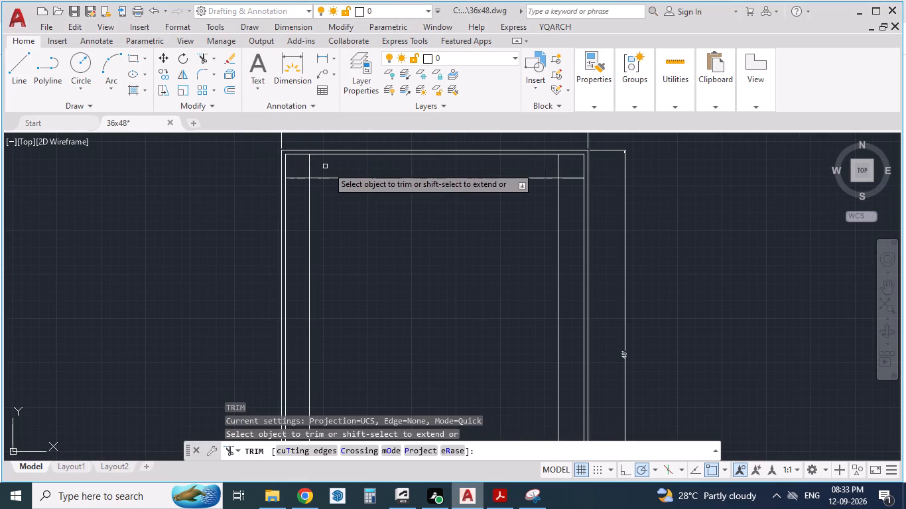
left_click_drag(328, 165, 301, 185)
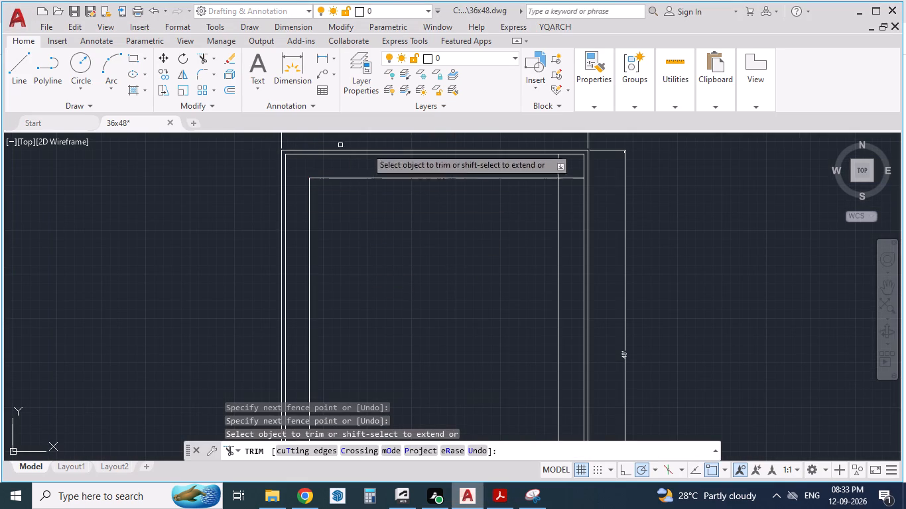
scroll(565, 164, "up", 2)
left_click_drag(515, 166, 550, 170)
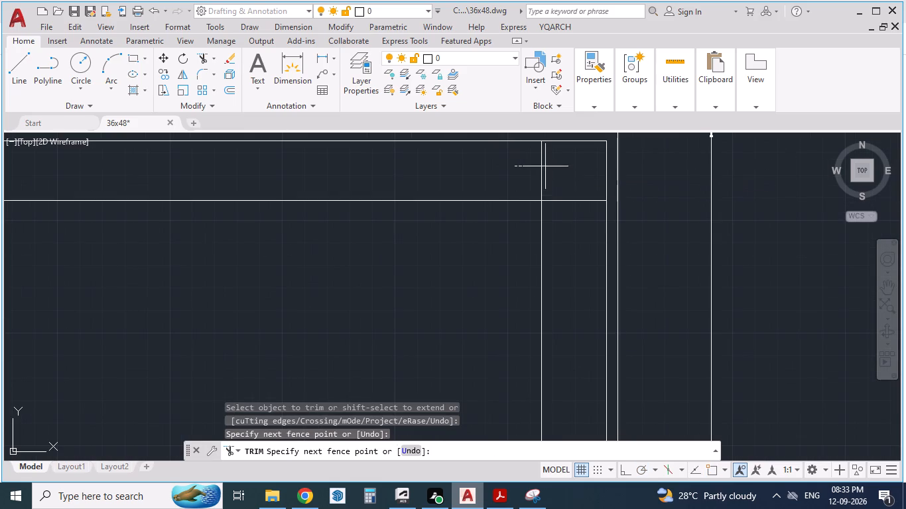
left_click_drag(550, 170, 574, 229)
key("Escape")
key("Escape")
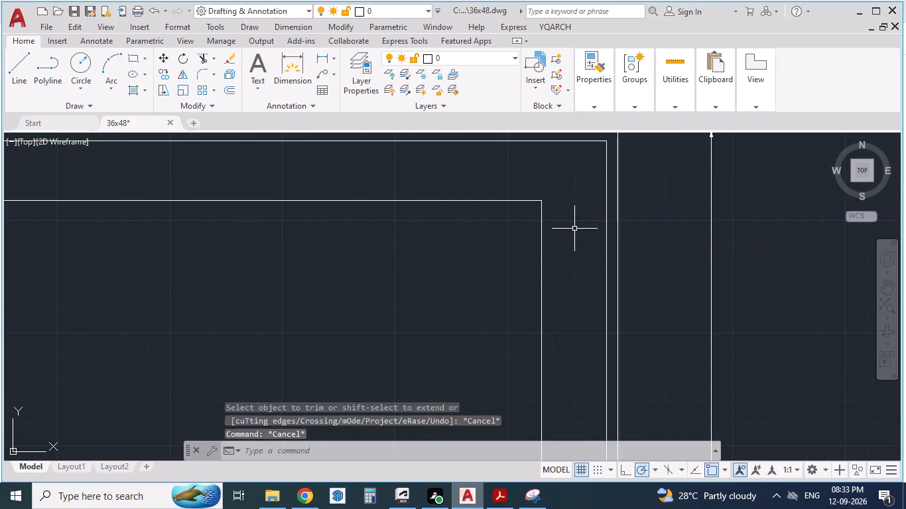
Save the drawing.
key("ctrl+s")
Check the guest bedroom size in the reference PDF and offset the building's west line 11' towards the inside.
scroll(562, 209, "down", 2)
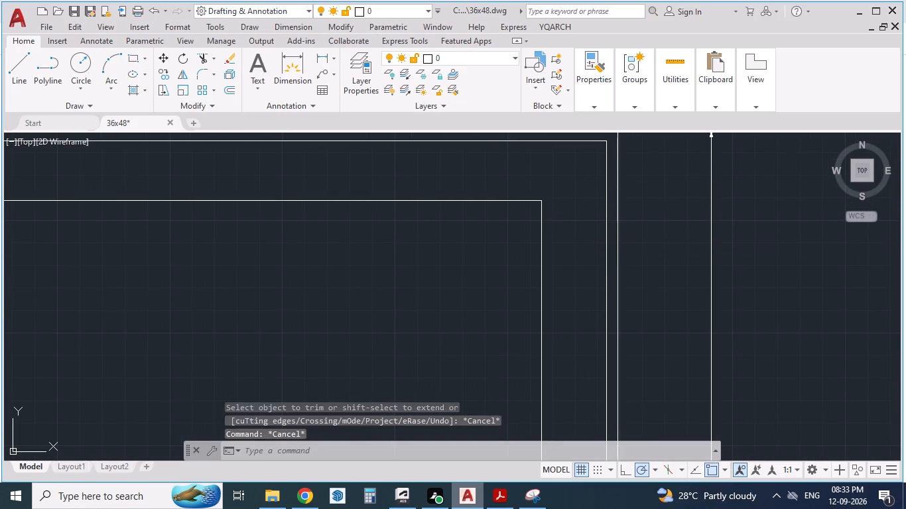
scroll(552, 232, "down", 2)
scroll(431, 205, "down", 1)
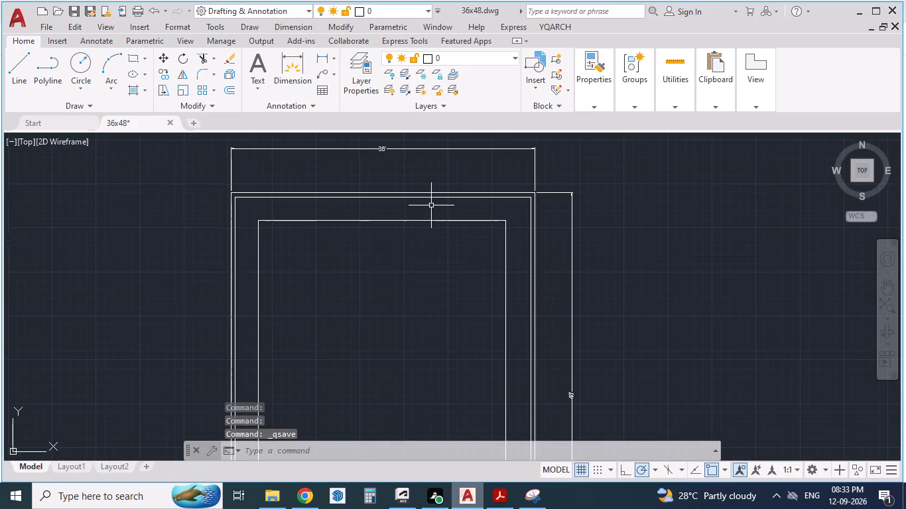
scroll(366, 325, "up", 1)
left_click(485, 492)
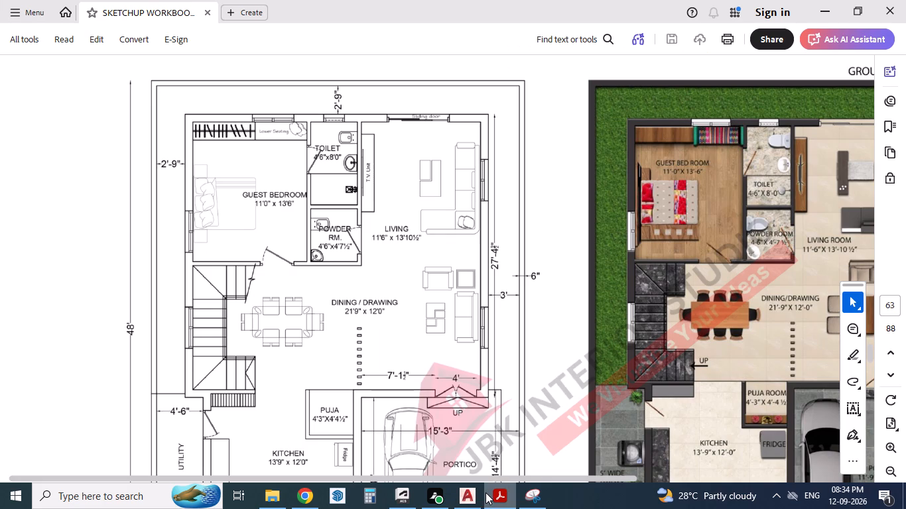
left_click(485, 492)
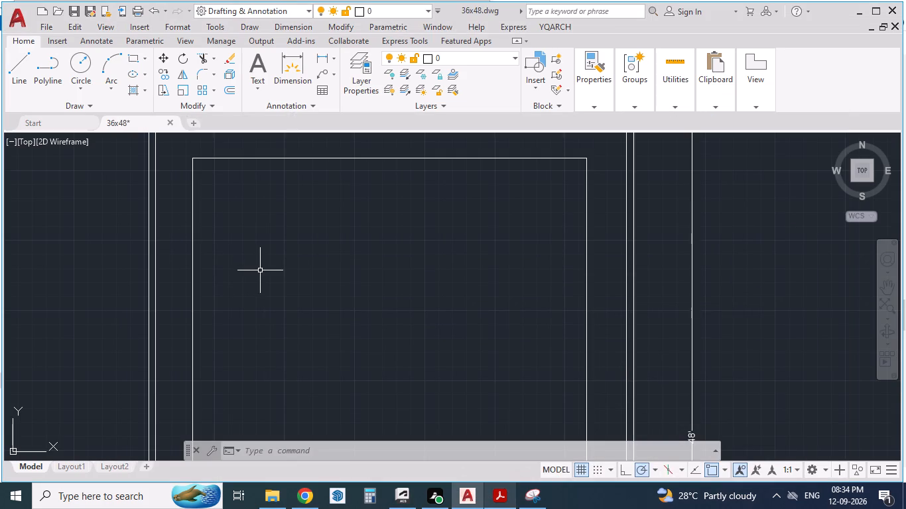
key("o")
key("Return")
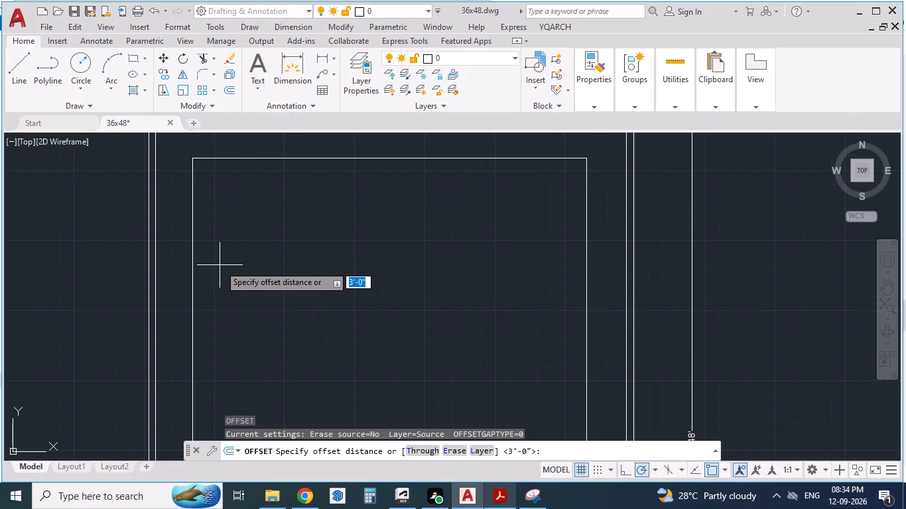
type("11'")
key("Return")
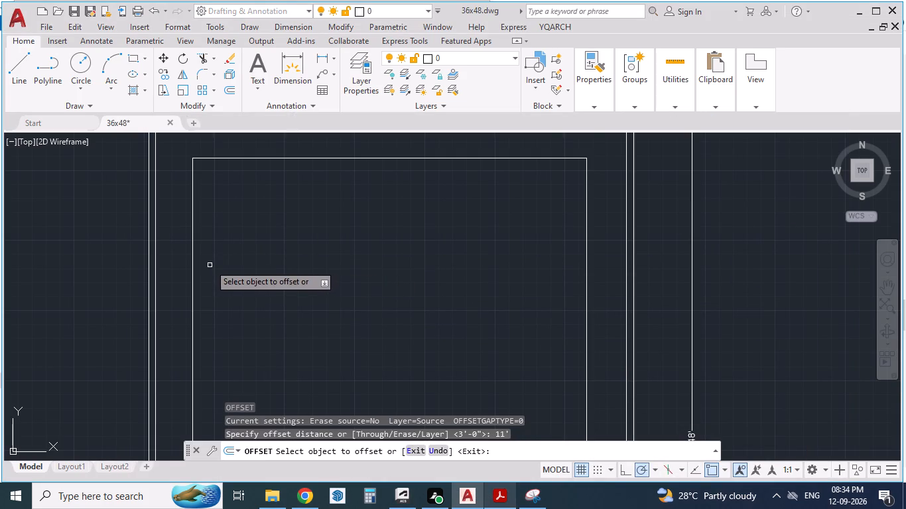
left_click(194, 264)
left_click(192, 265)
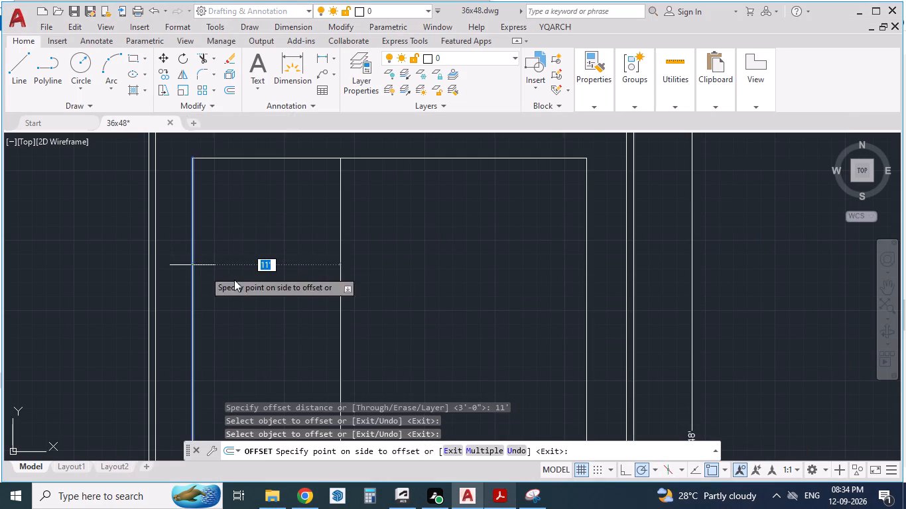
left_click(330, 282)
Offset the guest bedroom's new east line 4.5" to the east to form the partition wall thickness.
left_click(339, 285)
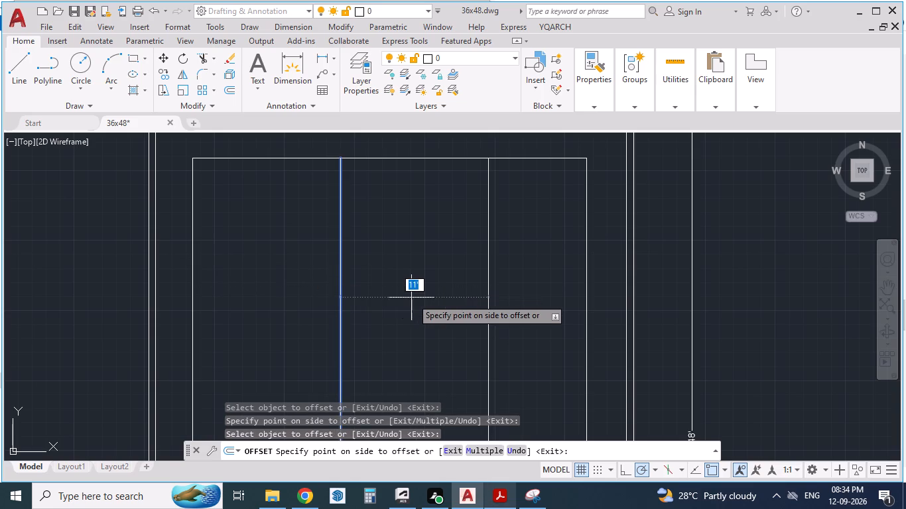
type("4.5")
key("shift+quotedbl")
key("Return")
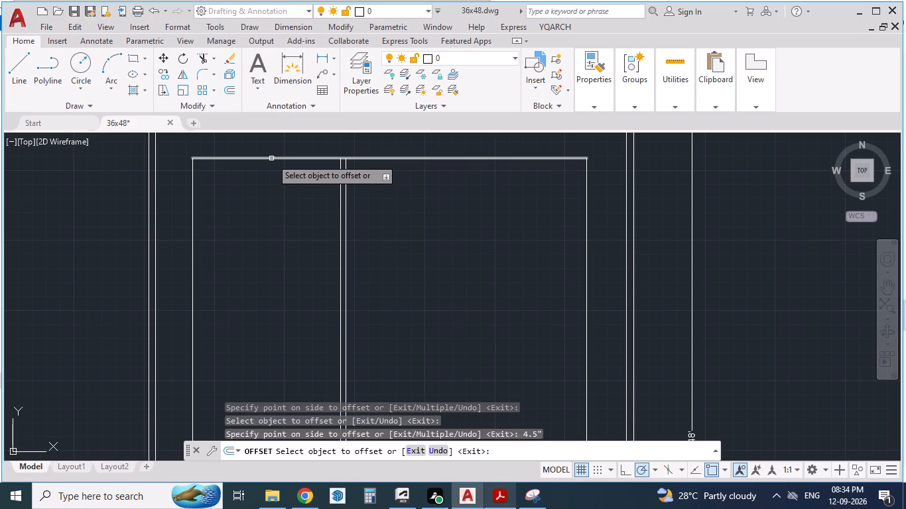
Check the guest bedroom's depth in the reference PDF and offset the building's north line 13'6" to the south in AutoCAD.
left_click(271, 158)
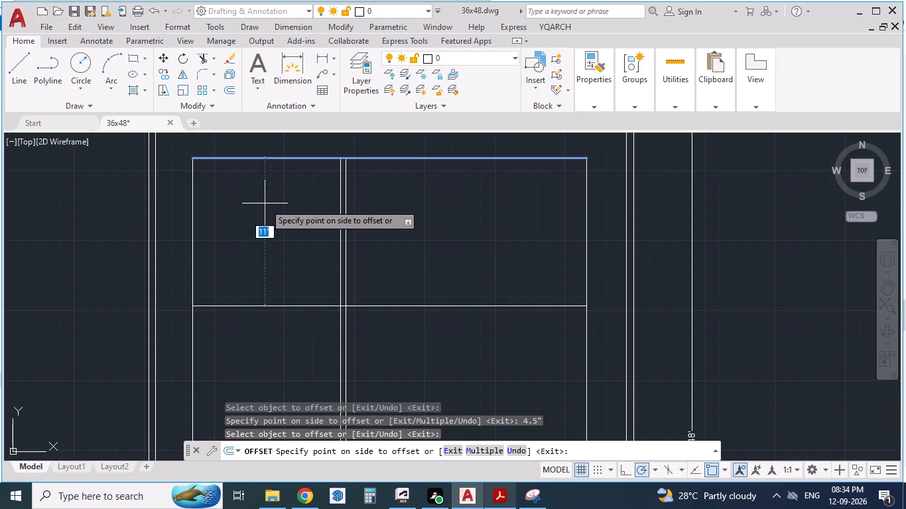
key("alt+Tab")
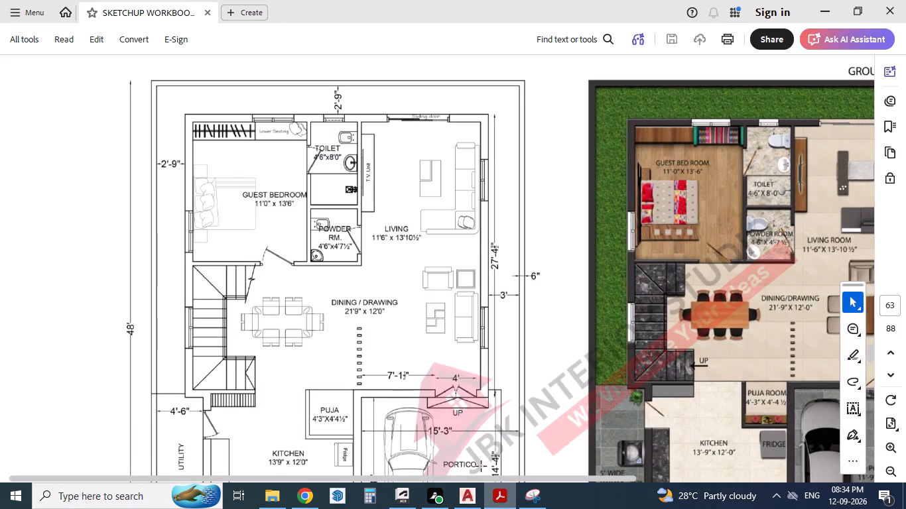
left_click(497, 493)
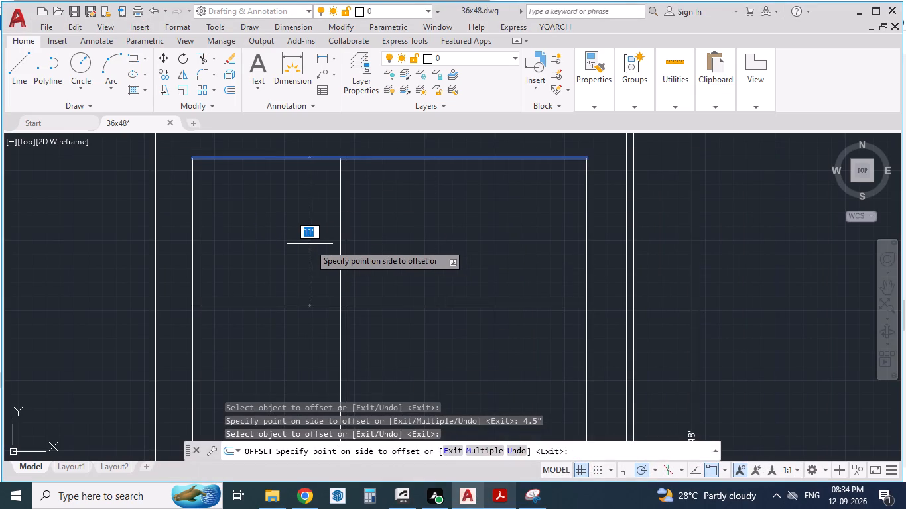
key("Escape")
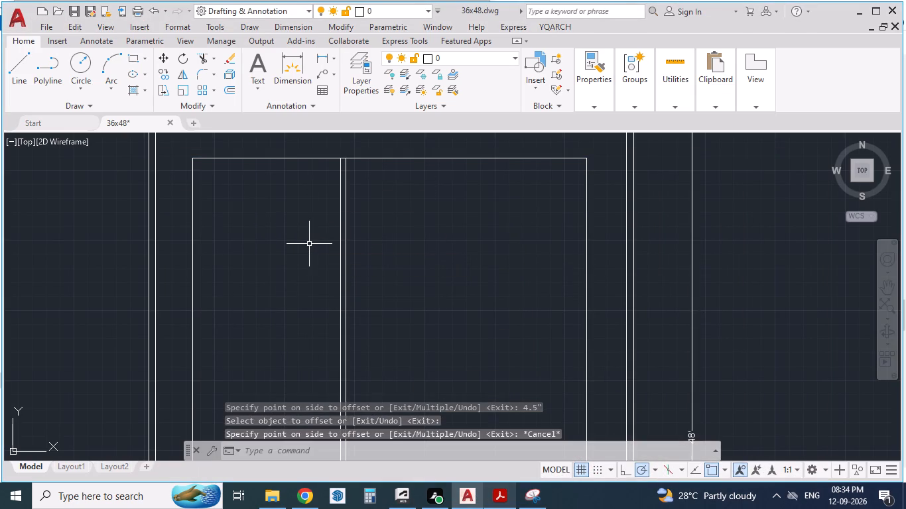
scroll(341, 241, "down", 1)
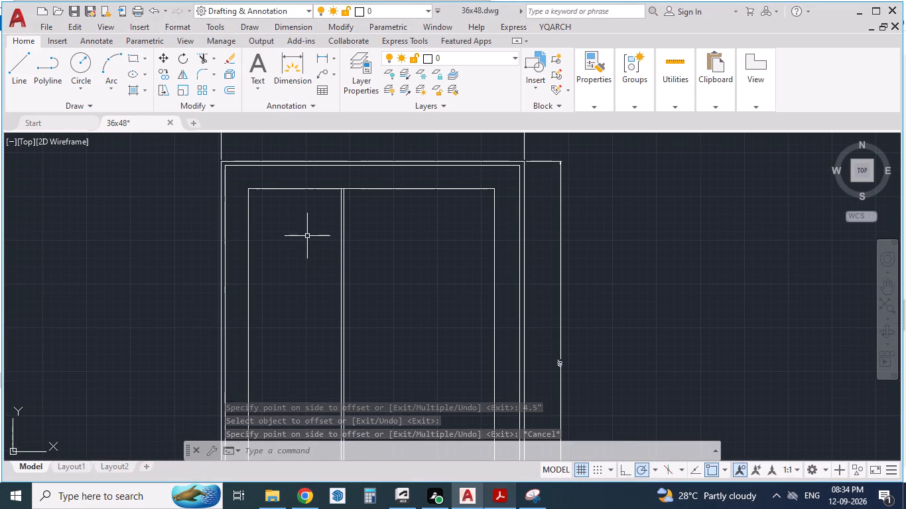
key("o")
key("Return")
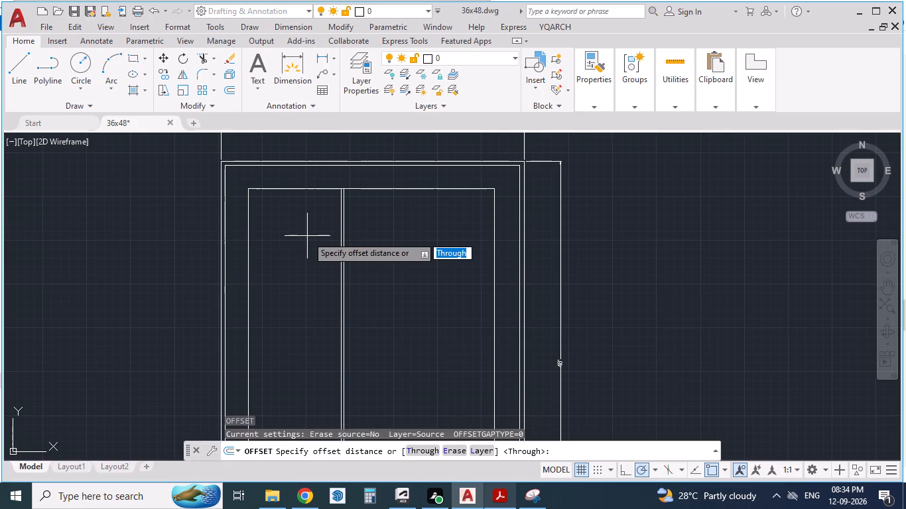
type("13'6")
key("shift+quotedbl")
key("Return")
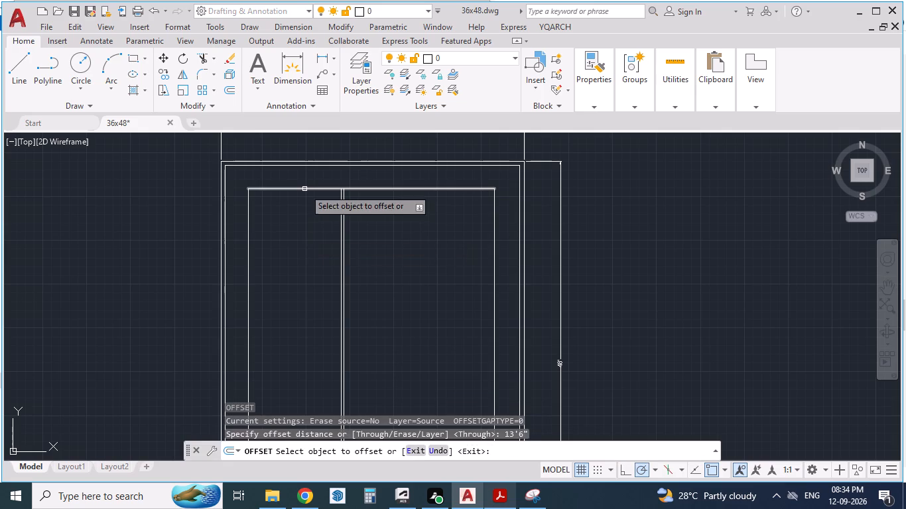
left_click(304, 188)
left_click(302, 319)
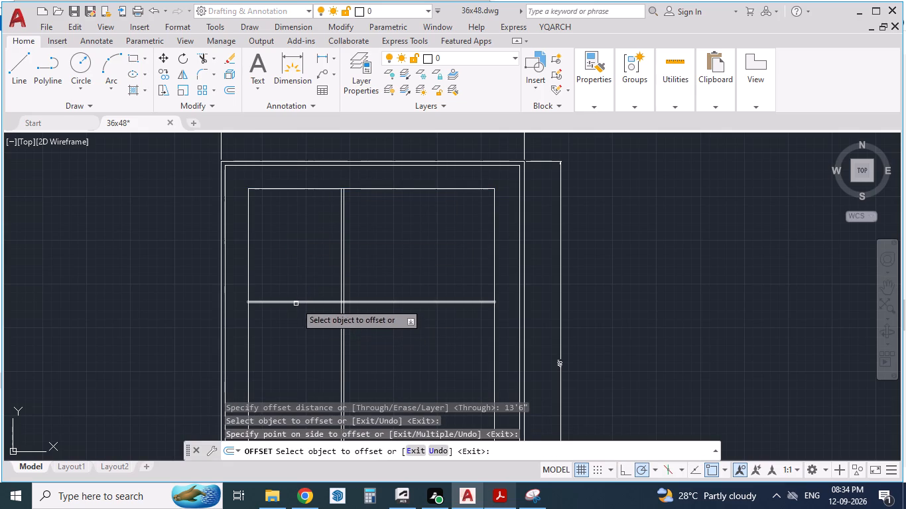
Offset the guest bedroom's new south line 4.5" to the south to form the partition wall thickness.
left_click(295, 303)
type("4.5")
key("shift+quotedbl")
key("Return")
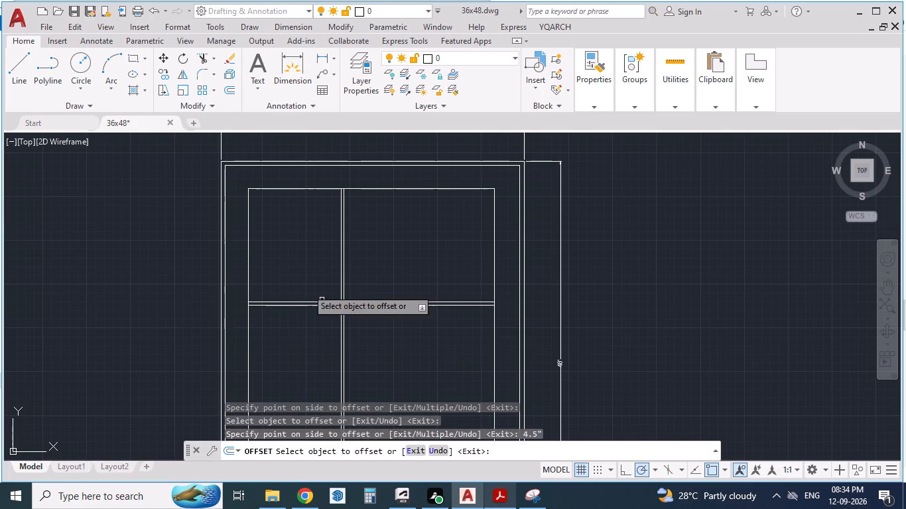
Check the toilet's width in the reference PDF and offset the bedroom partition's east line 4'6" to the east.
scroll(264, 291, "up", 1)
left_click(498, 488)
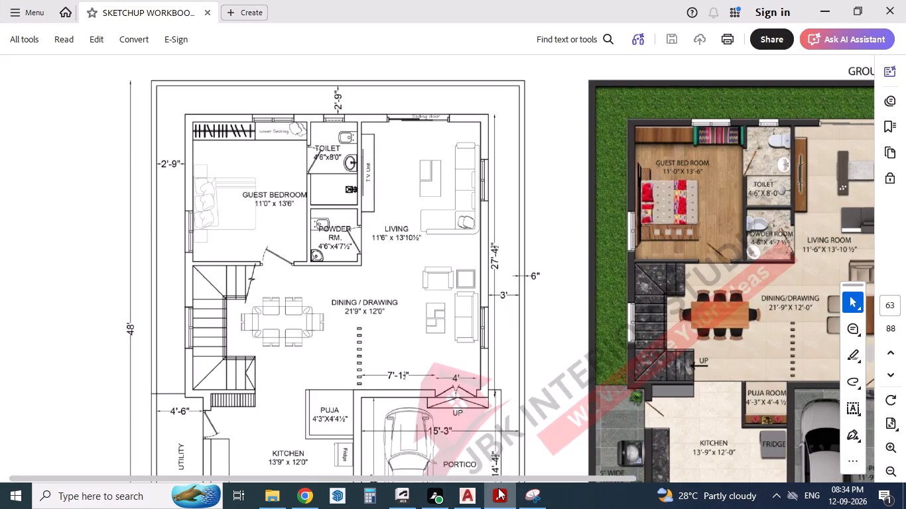
left_click(498, 488)
scroll(397, 306, "down", 1)
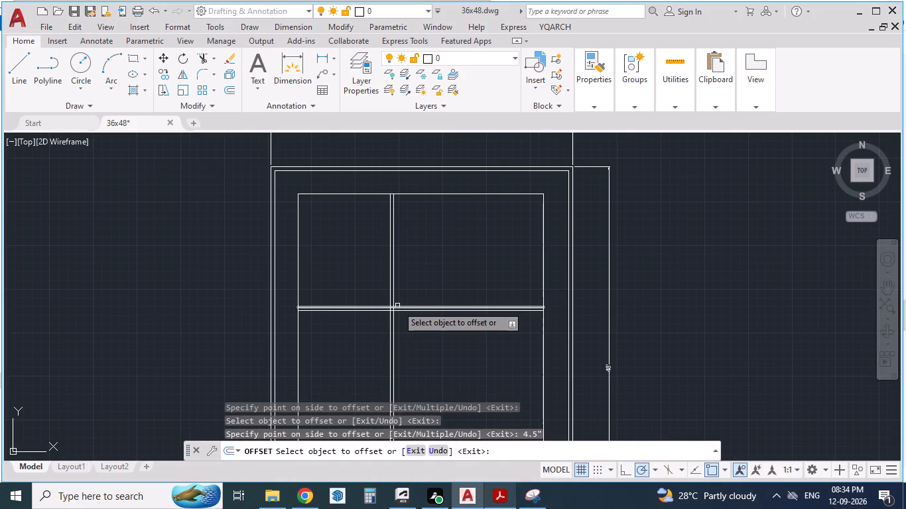
scroll(401, 252, "up", 1)
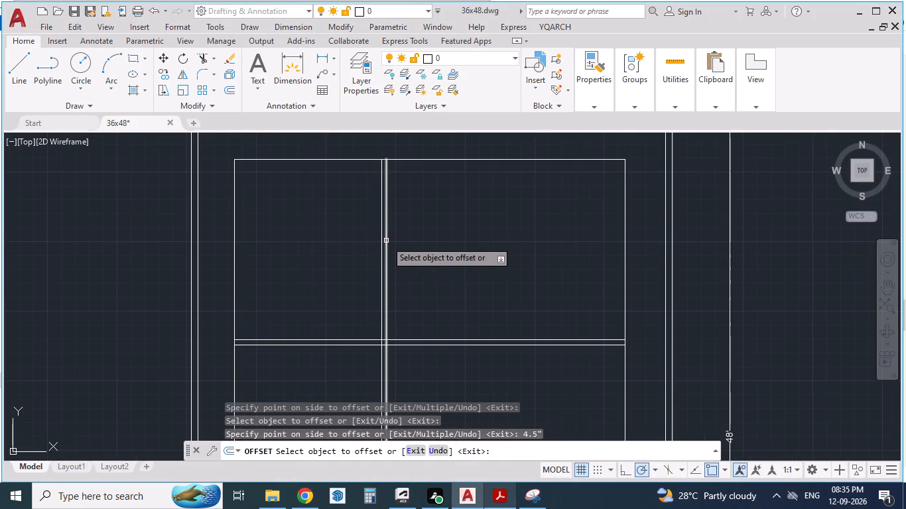
left_click(385, 241)
type("4'6\"")
key("Return")
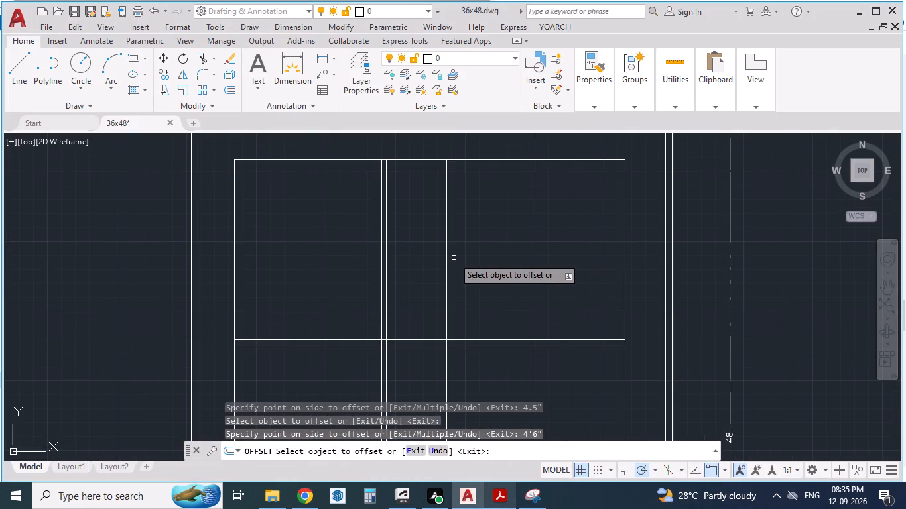
Offset the toilet's new east line 4.5" to the east to form its wall thickness.
left_click(447, 257)
type("4.5")
key("shift+quotedbl")
key("Return")
left_click(479, 262)
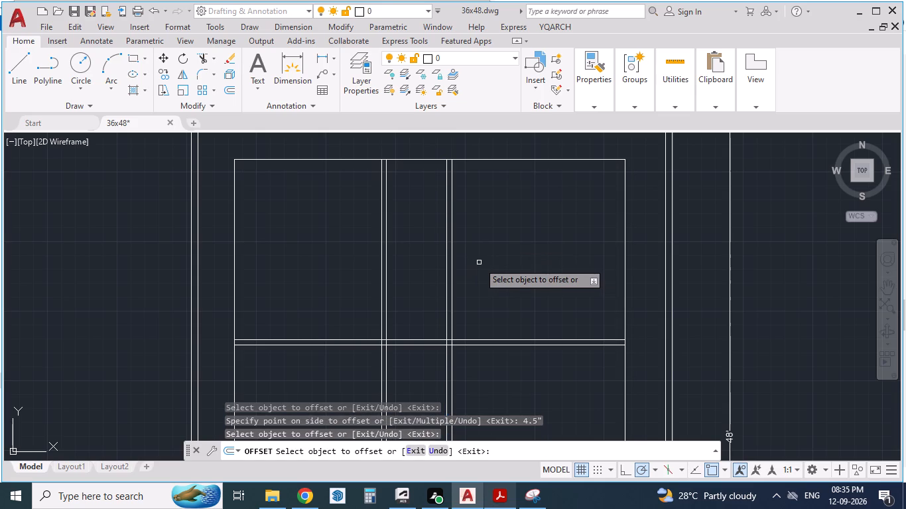
left_click(507, 295)
double_click(507, 295)
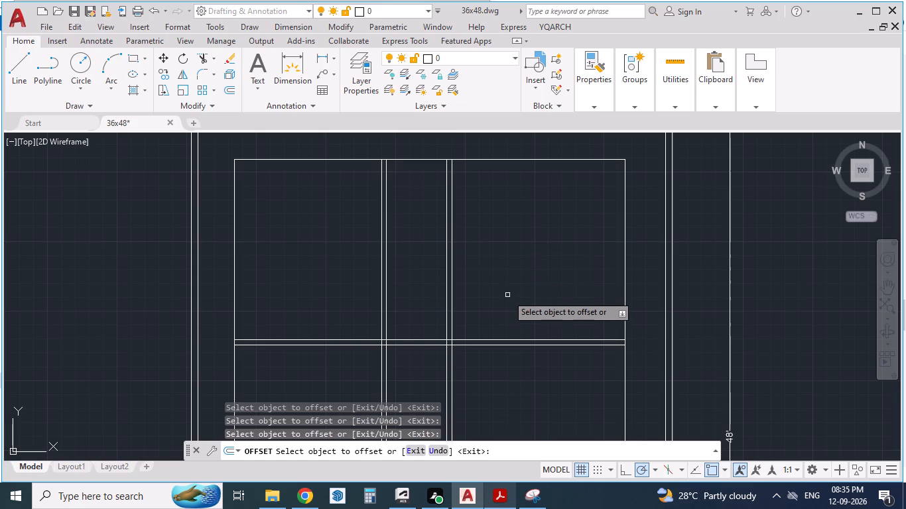
key("Escape")
Compare the toilet, powder room and living area walls in the reference PDF with the drawn partition lines.
scroll(497, 276, "down", 1)
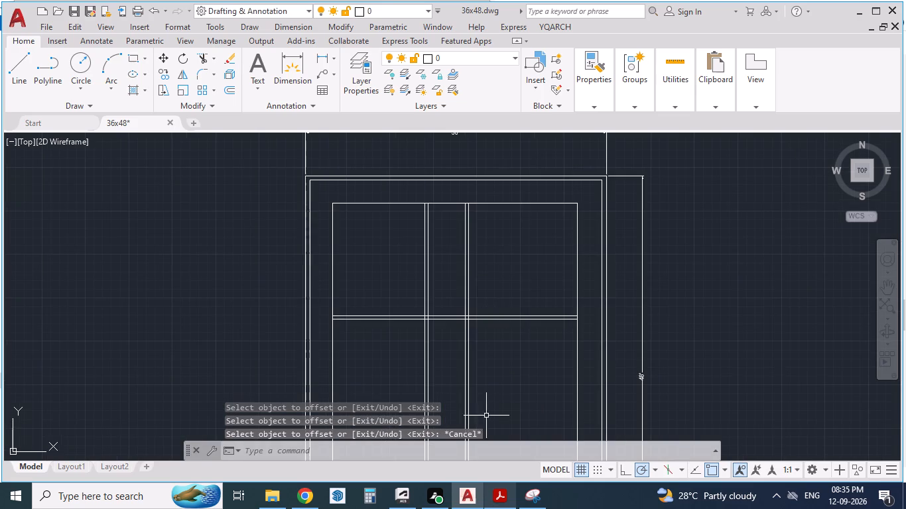
left_click(496, 494)
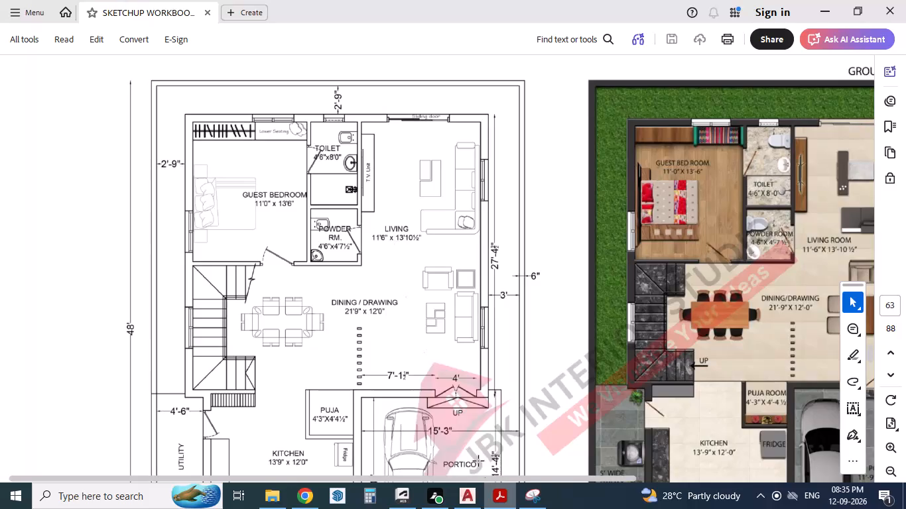
left_click(498, 490)
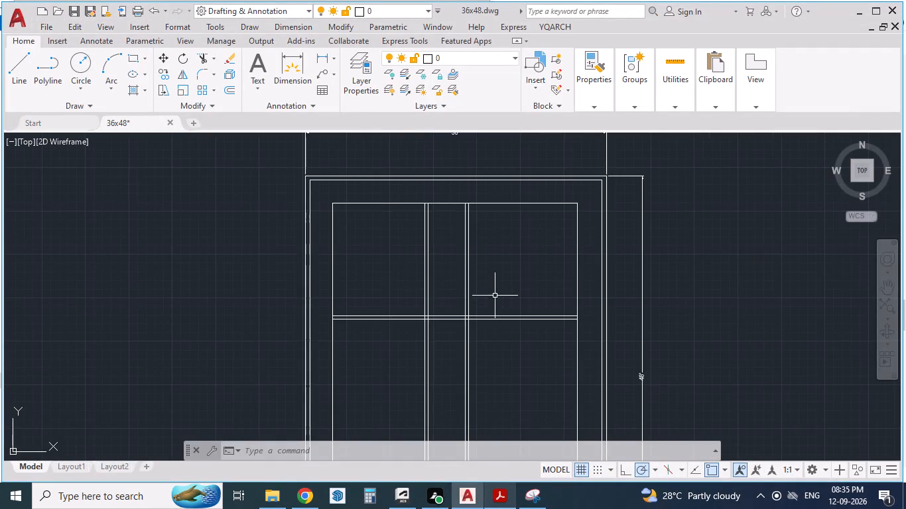
scroll(485, 263, "down", 1)
left_click(497, 488)
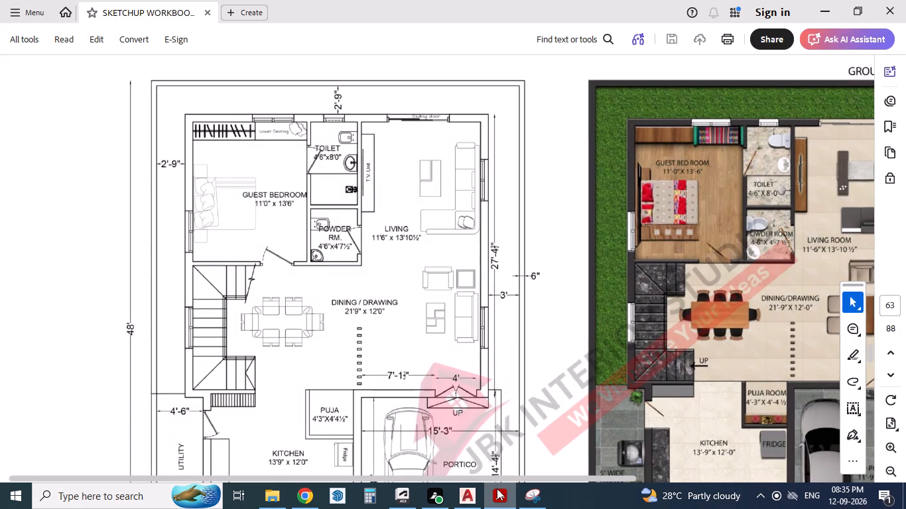
left_click(497, 488)
scroll(504, 337, "up", 1)
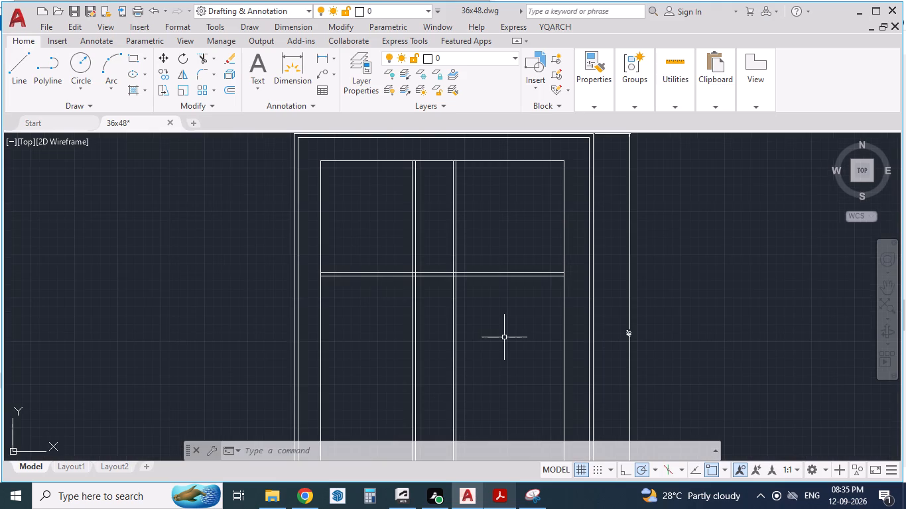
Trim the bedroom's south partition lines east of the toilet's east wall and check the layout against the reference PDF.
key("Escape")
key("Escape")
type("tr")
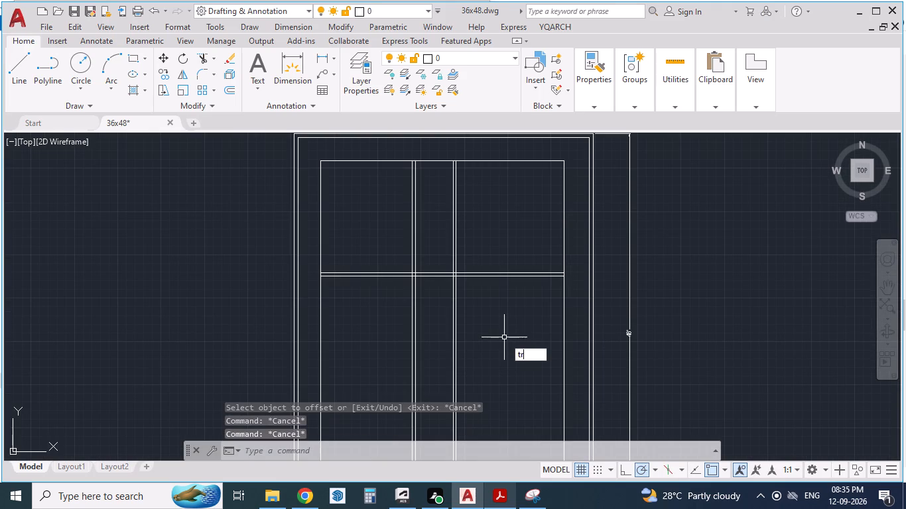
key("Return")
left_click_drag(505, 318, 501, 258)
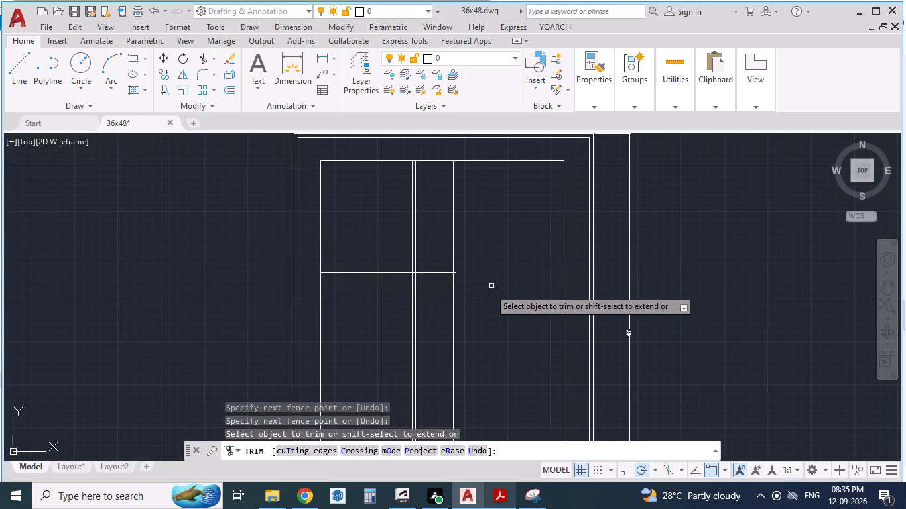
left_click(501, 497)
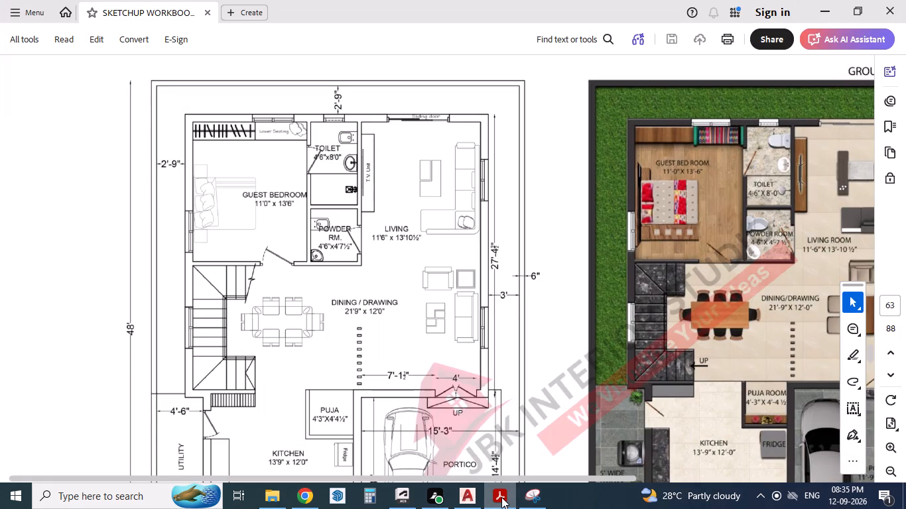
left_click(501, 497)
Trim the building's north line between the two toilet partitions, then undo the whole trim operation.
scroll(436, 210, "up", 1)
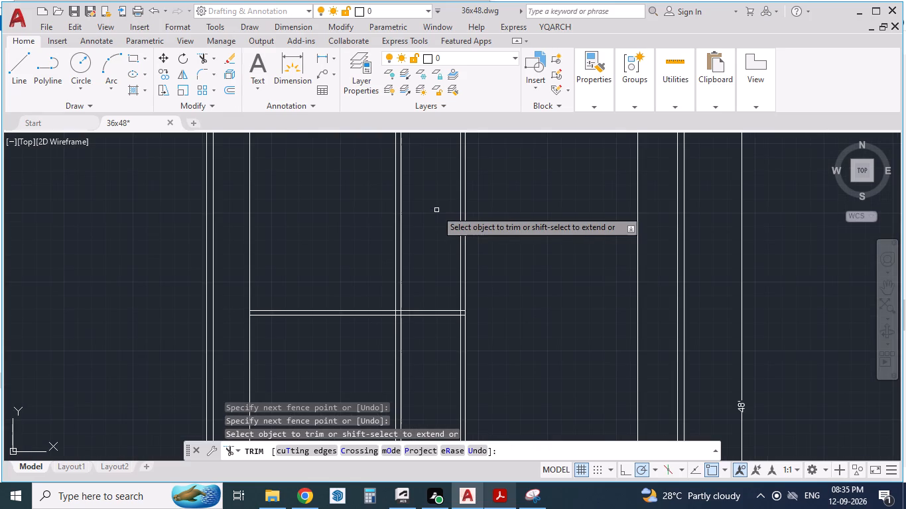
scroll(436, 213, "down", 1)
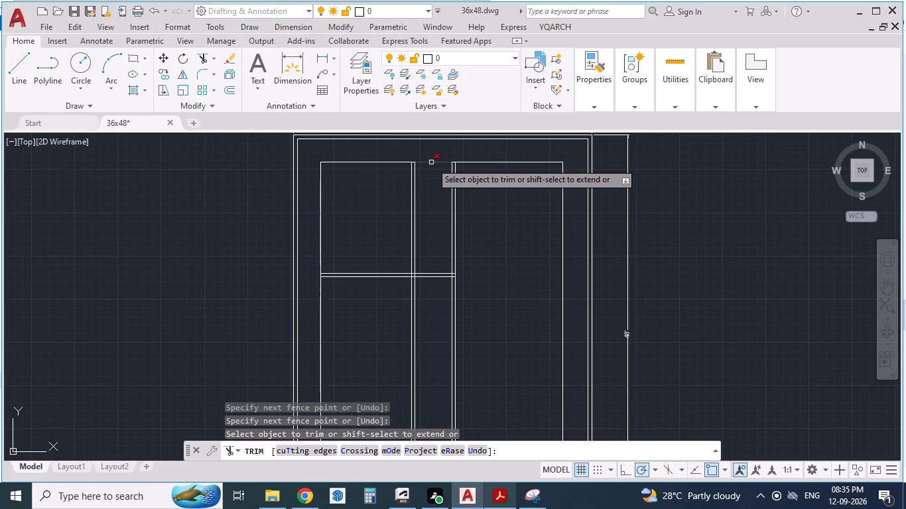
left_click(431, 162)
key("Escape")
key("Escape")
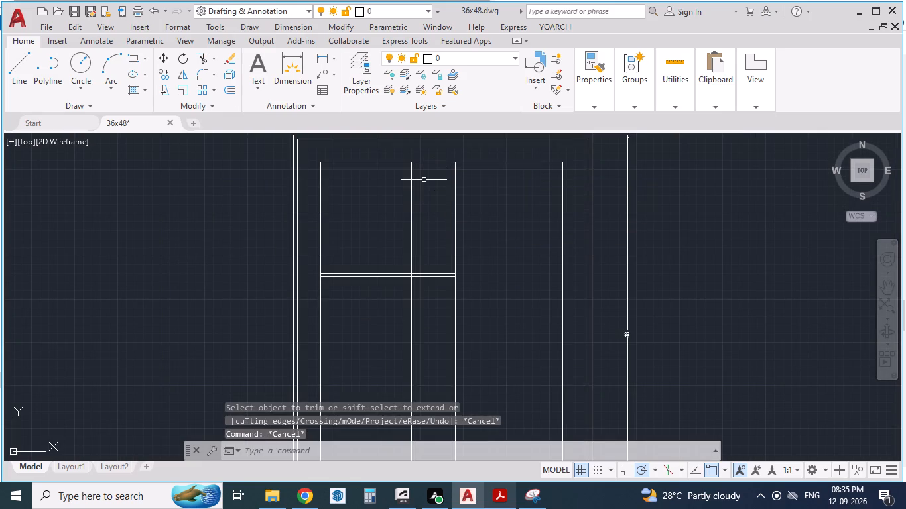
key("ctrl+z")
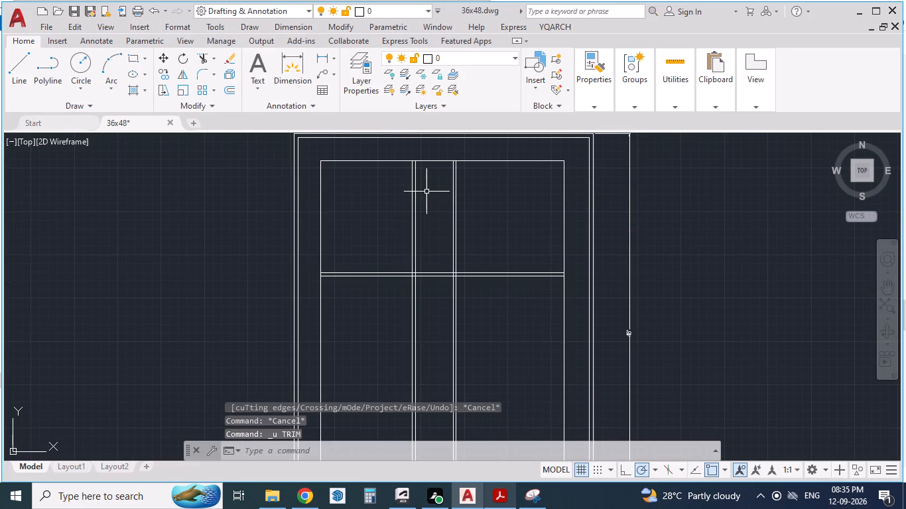
Trim the bedroom's two south partition lines where they extend east past the toilet's east wall.
key("Escape")
key("Escape")
key("Escape")
type("tr")
key("Return")
left_click_drag(507, 334, 507, 256)
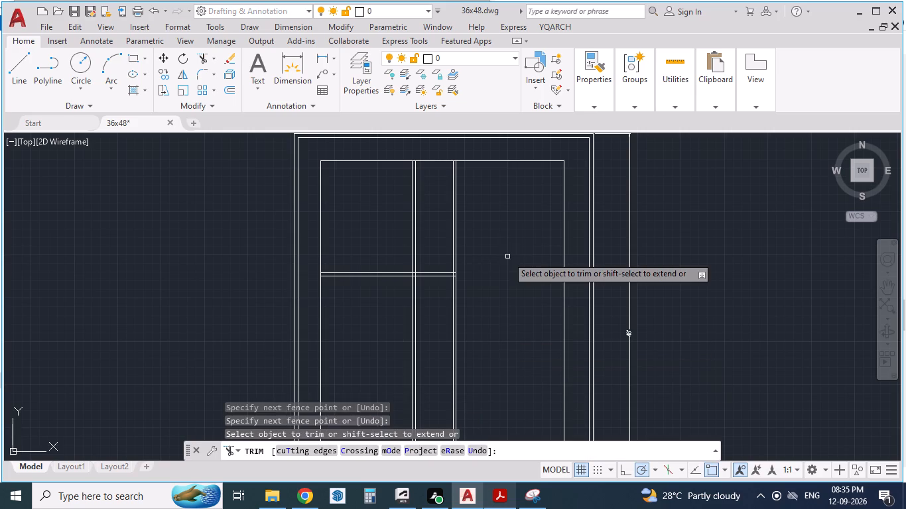
key("Escape")
key("Escape")
key("Escape")
Save the drawing.
key("ctrl+s")
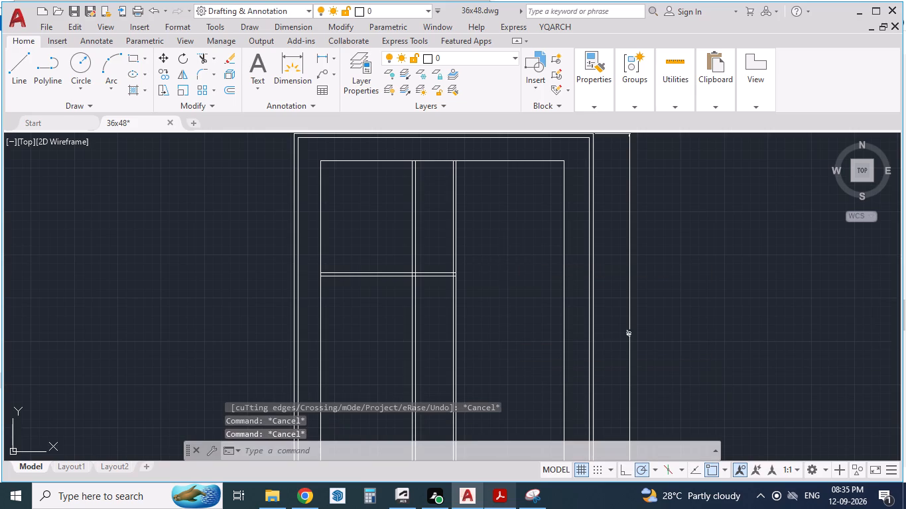
Trim away the segment of the building's north line between the toilet's west and east partitions.
type("tr")
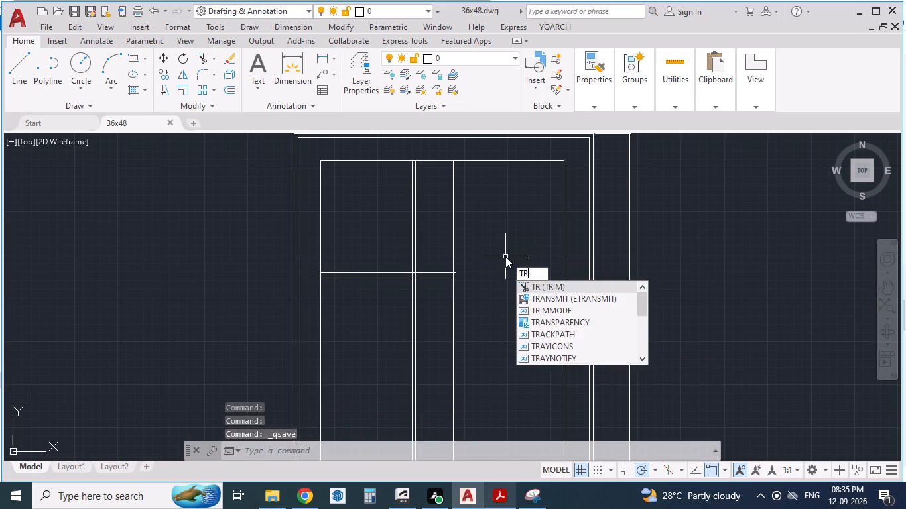
key("Return")
left_click(435, 164)
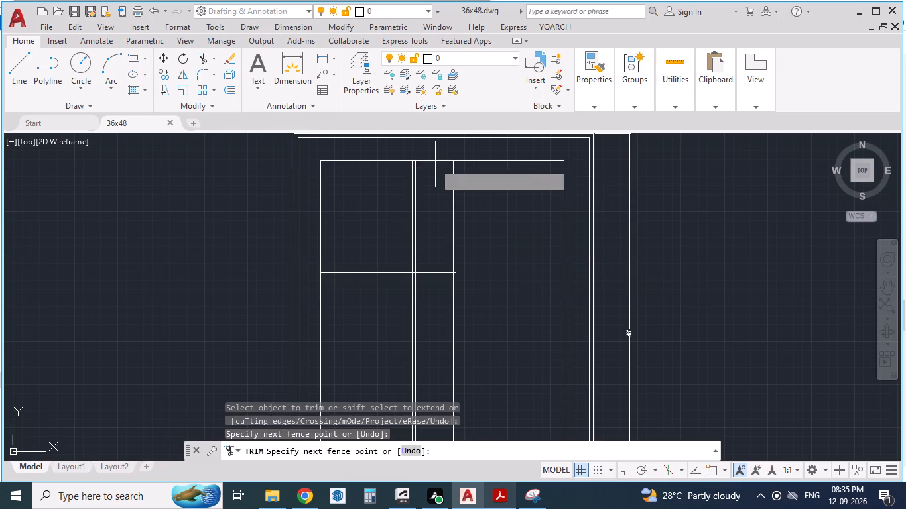
left_click(434, 160)
key("Escape")
key("Escape")
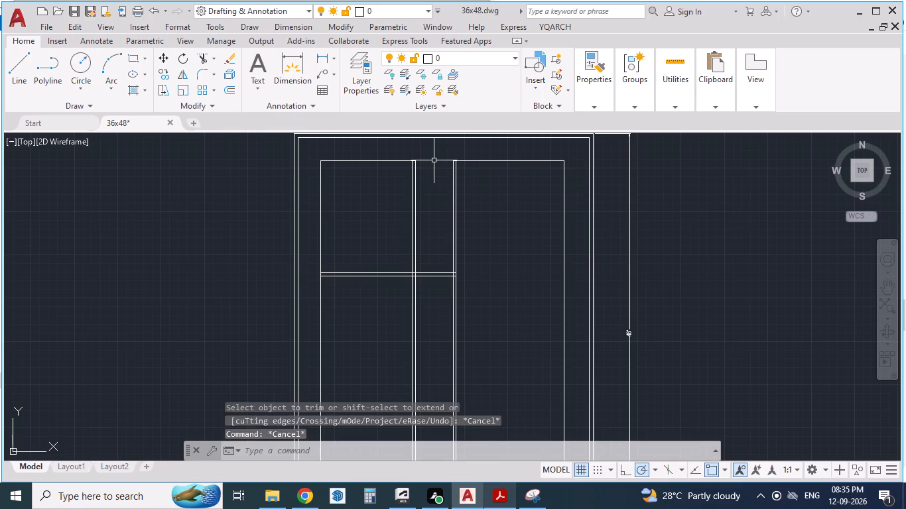
Draw a separate line closing the toilet's north side between the inner faces of its west and east partitions.
key("l")
key("Return")
scroll(432, 156, "up", 2)
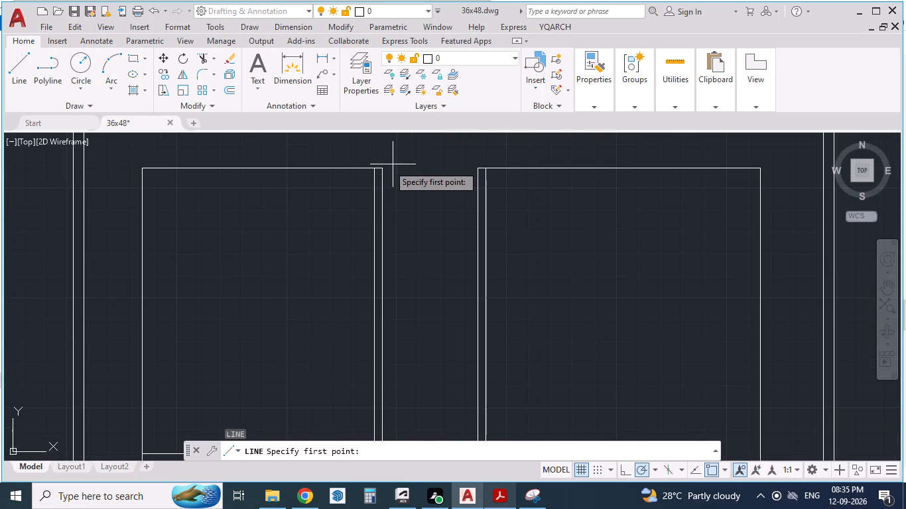
left_click(383, 167)
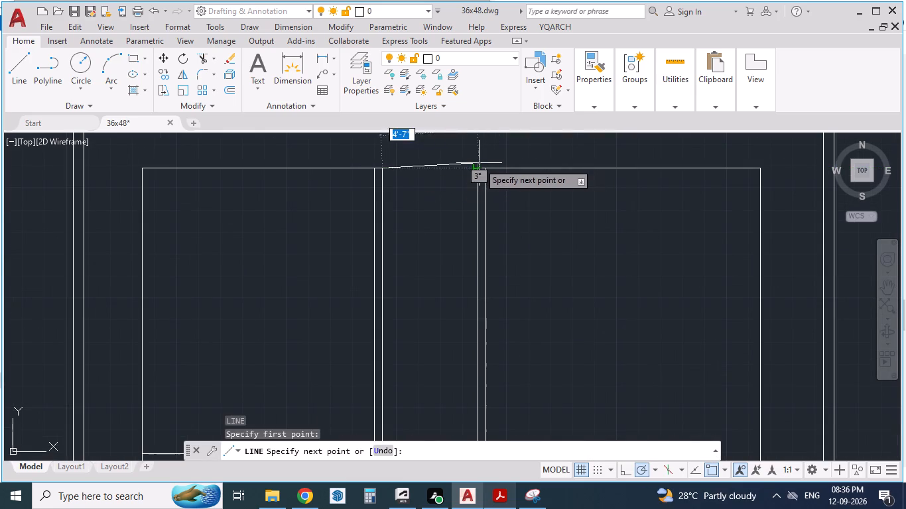
left_click(478, 165)
key("Return")
scroll(450, 201, "down", 1)
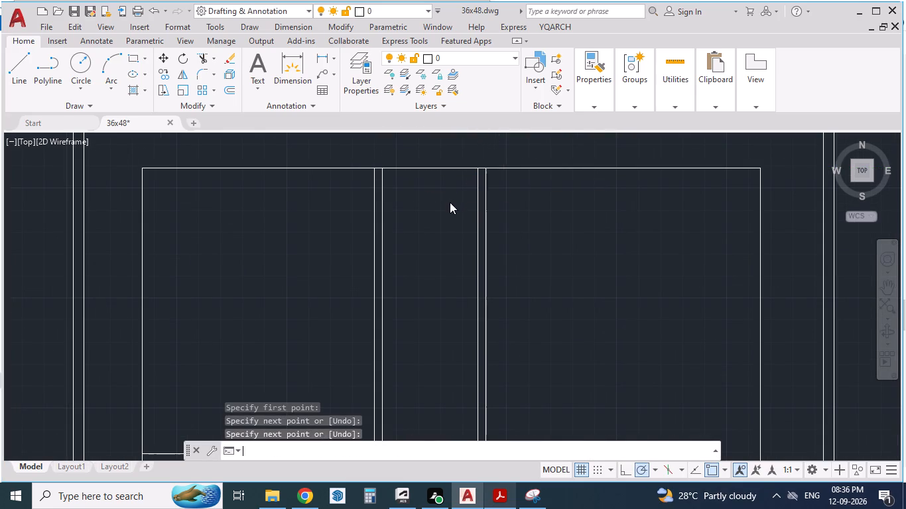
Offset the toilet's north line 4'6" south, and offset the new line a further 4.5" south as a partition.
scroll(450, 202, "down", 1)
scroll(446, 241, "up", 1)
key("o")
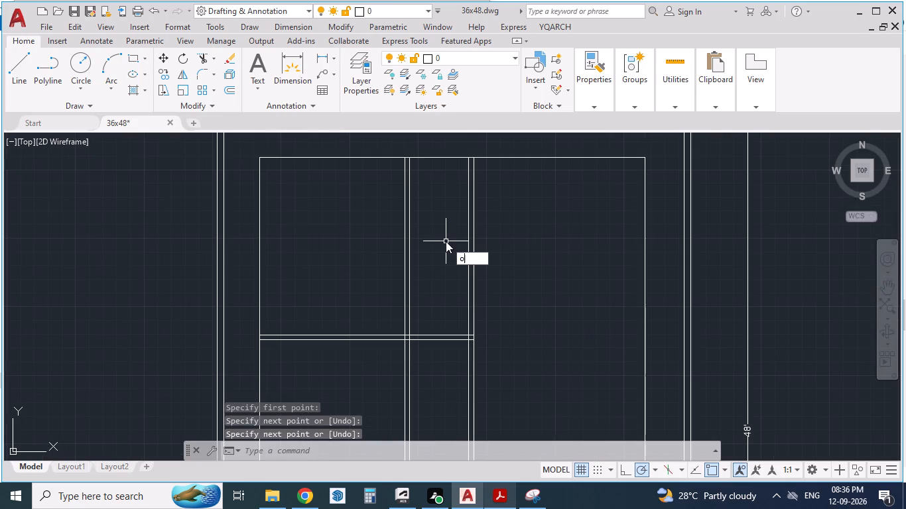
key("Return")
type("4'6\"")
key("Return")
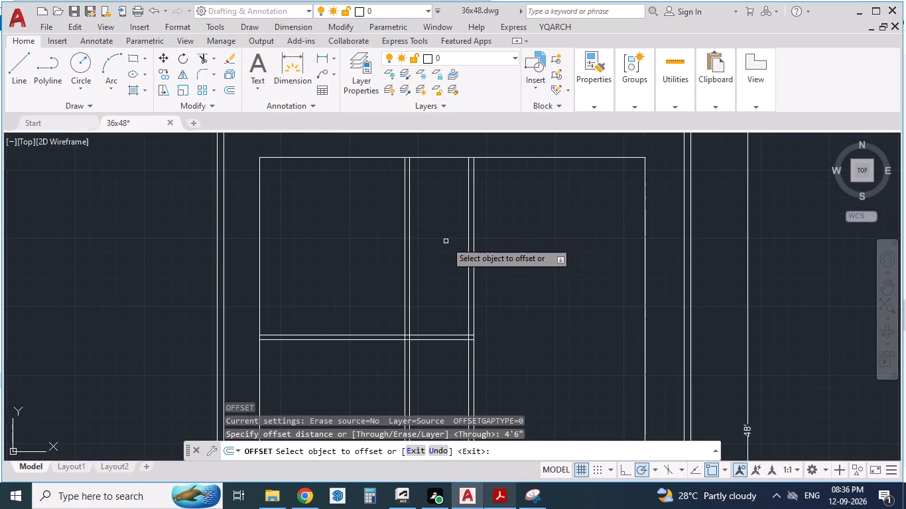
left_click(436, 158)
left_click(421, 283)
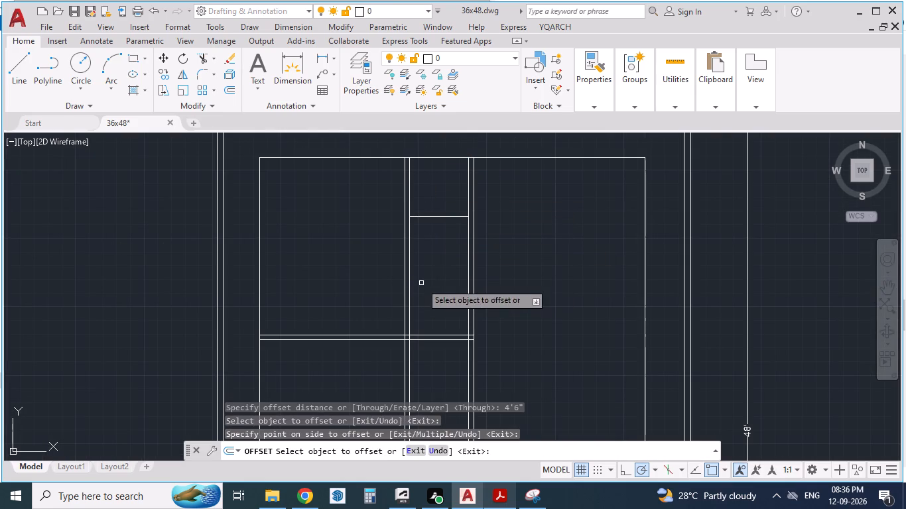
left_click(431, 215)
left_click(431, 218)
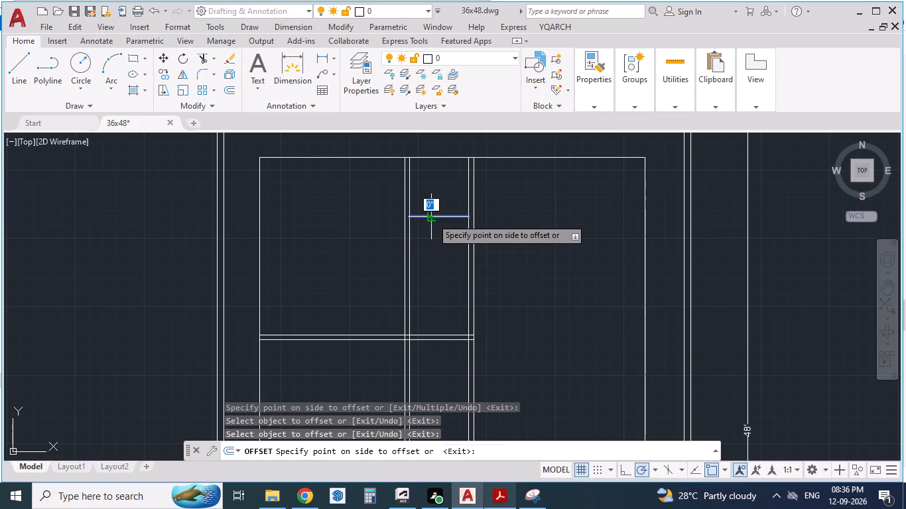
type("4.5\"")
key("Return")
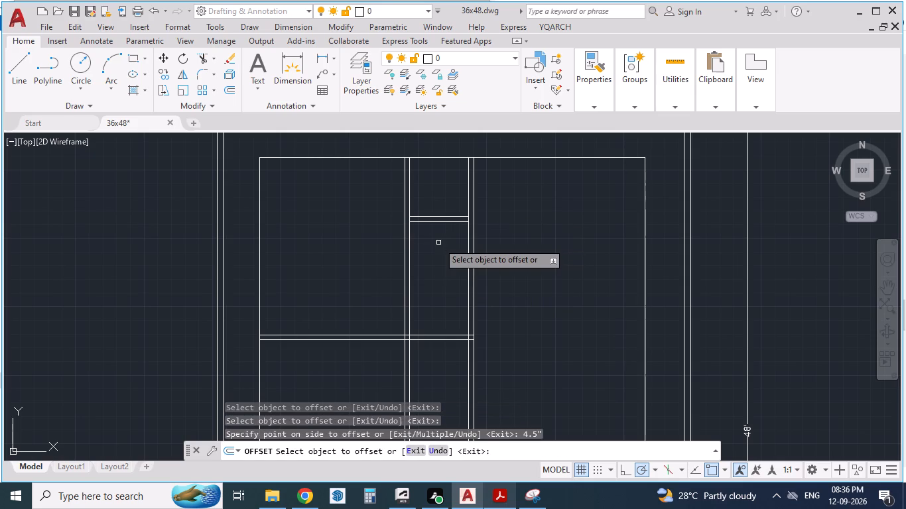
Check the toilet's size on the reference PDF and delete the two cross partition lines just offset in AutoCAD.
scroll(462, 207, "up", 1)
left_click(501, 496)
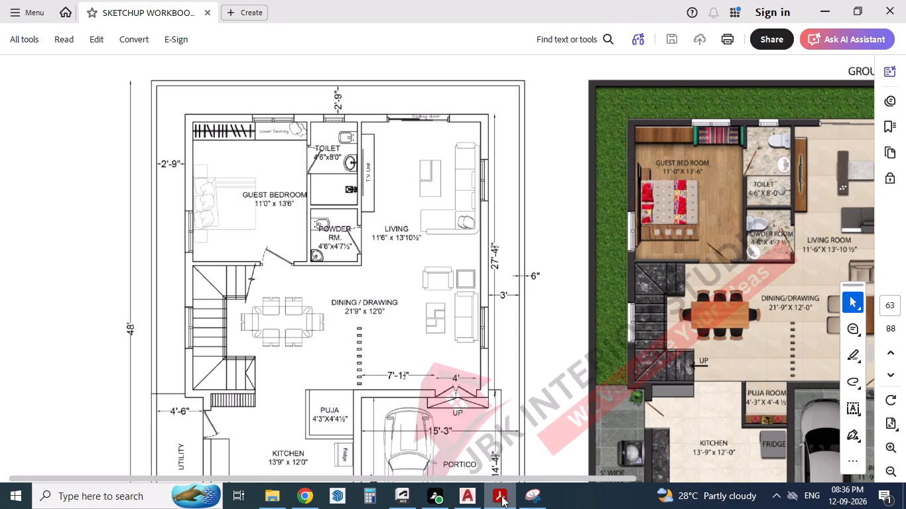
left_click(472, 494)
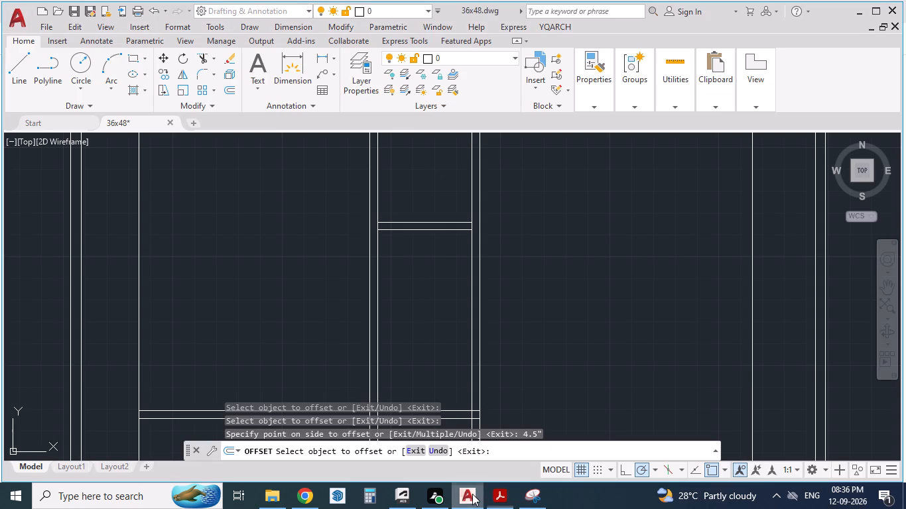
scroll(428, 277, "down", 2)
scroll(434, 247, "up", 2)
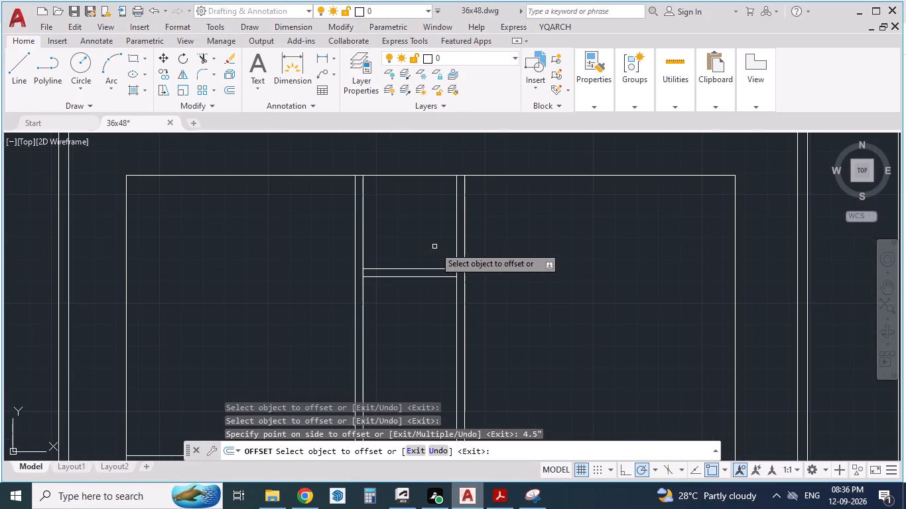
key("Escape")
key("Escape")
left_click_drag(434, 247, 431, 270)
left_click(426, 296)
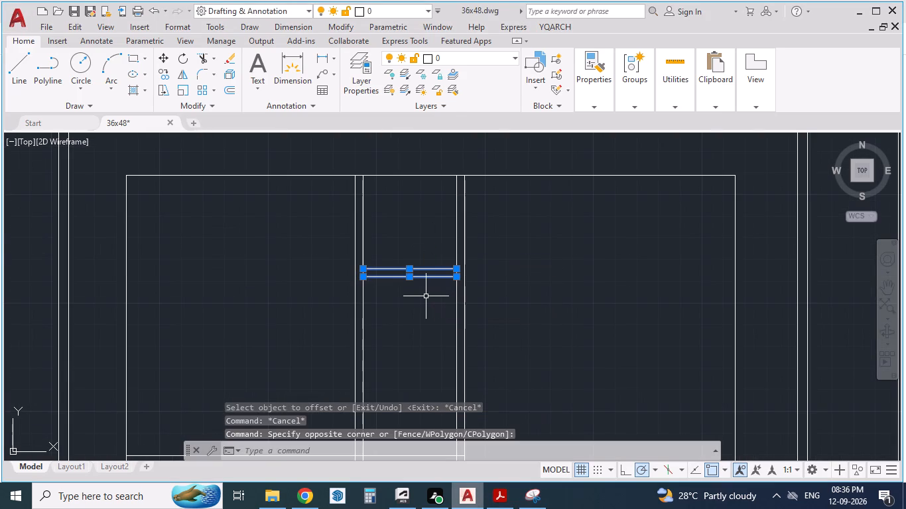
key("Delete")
Offset the toilet's north line 8' south per the reference plan, and offset the new line 4.5" further south.
key("o")
key("Return")
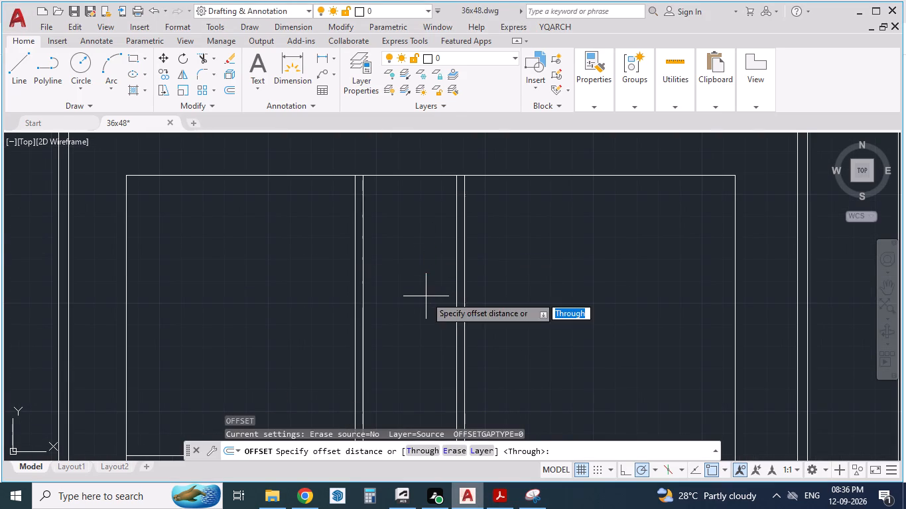
left_click(497, 489)
left_click(497, 489)
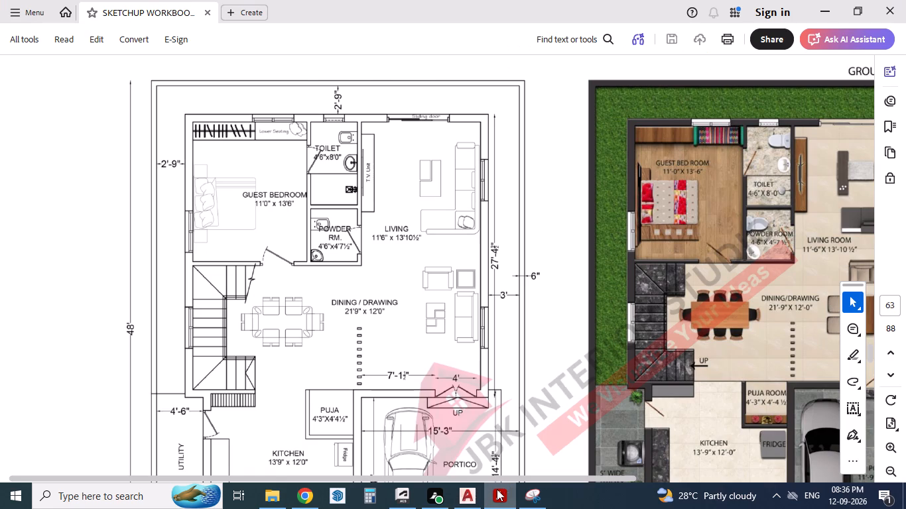
type("8'")
key("Return")
left_click(401, 175)
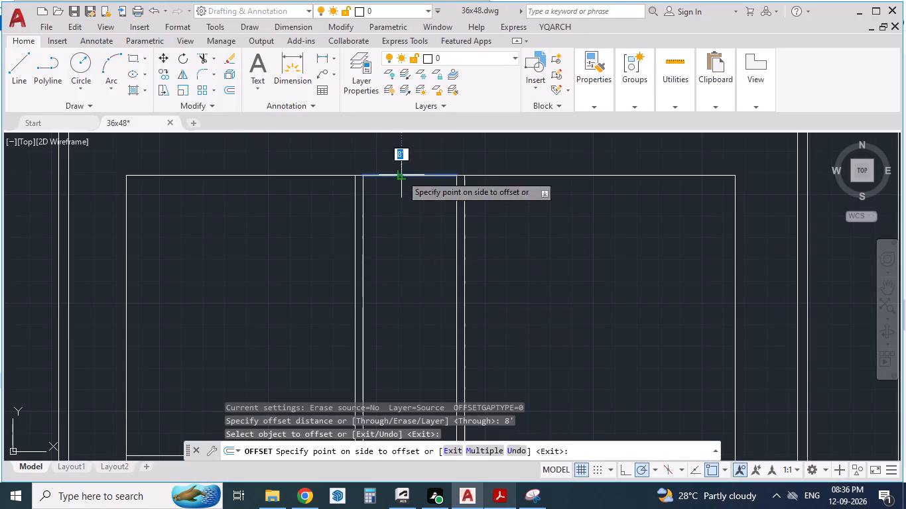
left_click(391, 323)
left_click(403, 341)
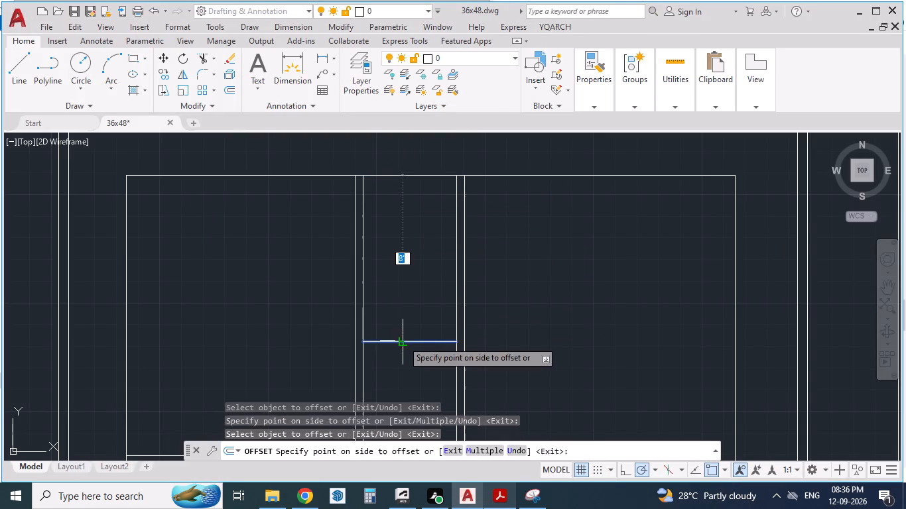
type("4.5")
key("shift+quotedbl")
key("Return")
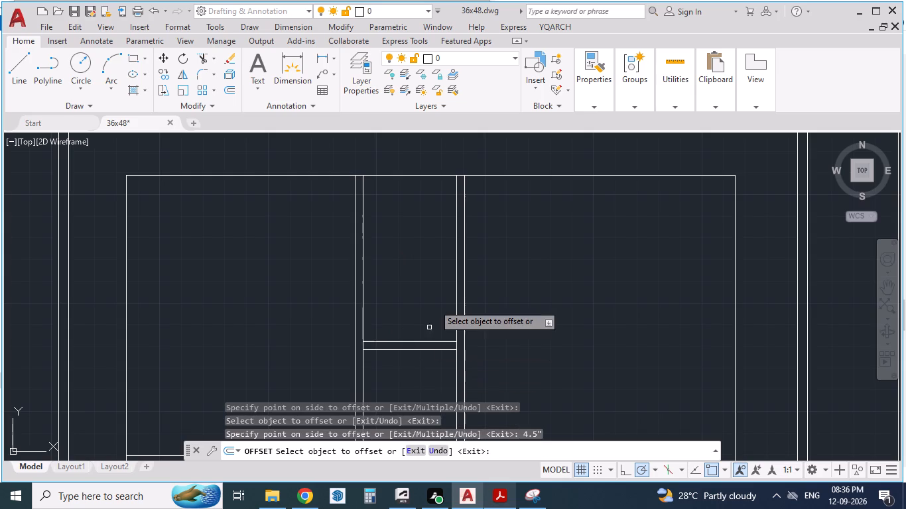
scroll(435, 284, "down", 2)
scroll(428, 333, "up", 1)
key("Escape")
key("Escape")
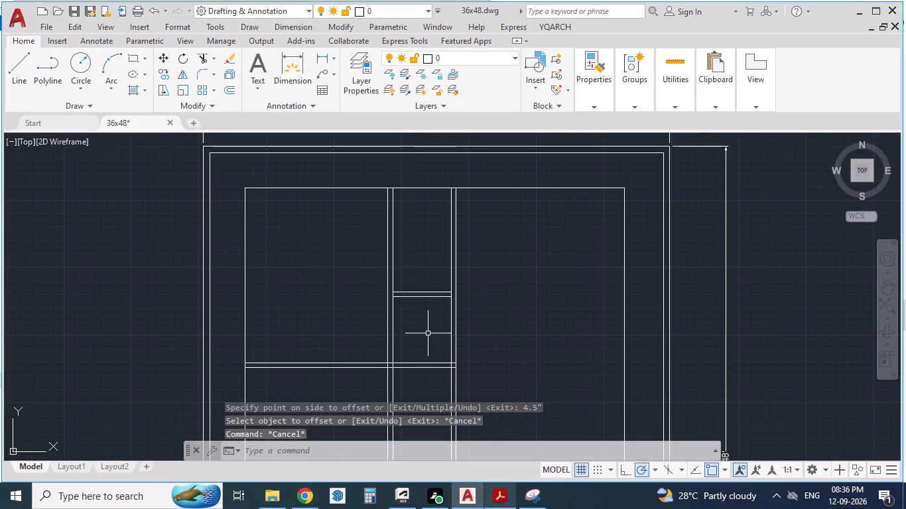
Extend both toilet and powder room partition lines to the outer faces of the west and east partitions.
key("e")
key("x")
key("Return")
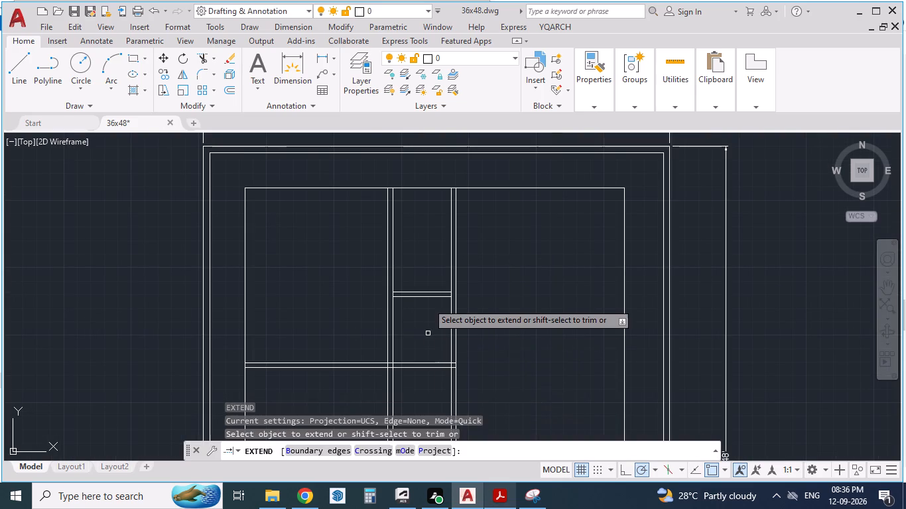
scroll(426, 296, "up", 2)
left_click(430, 285)
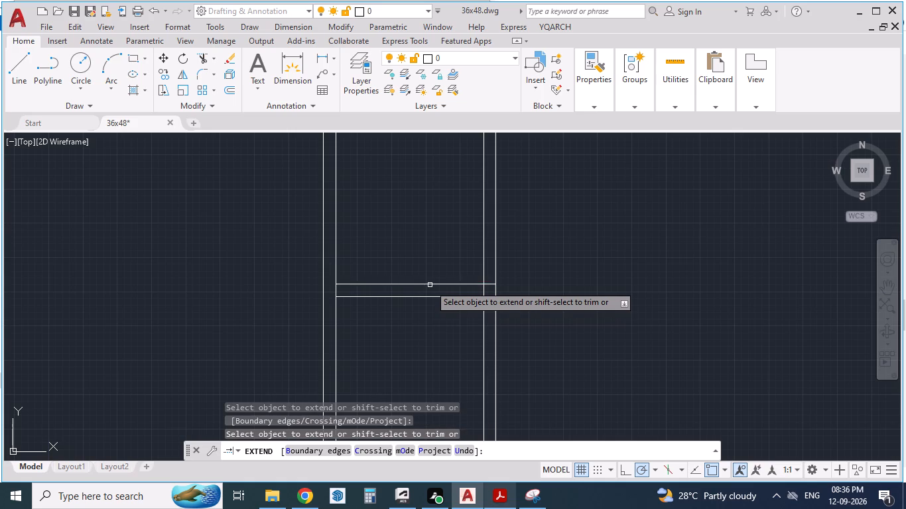
left_click(411, 285)
left_click(410, 298)
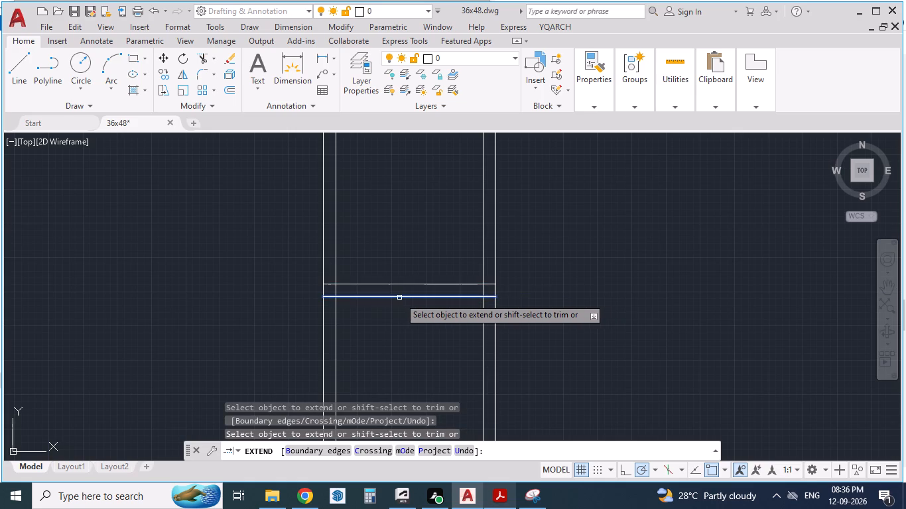
left_click(393, 298)
scroll(407, 322, "down", 3)
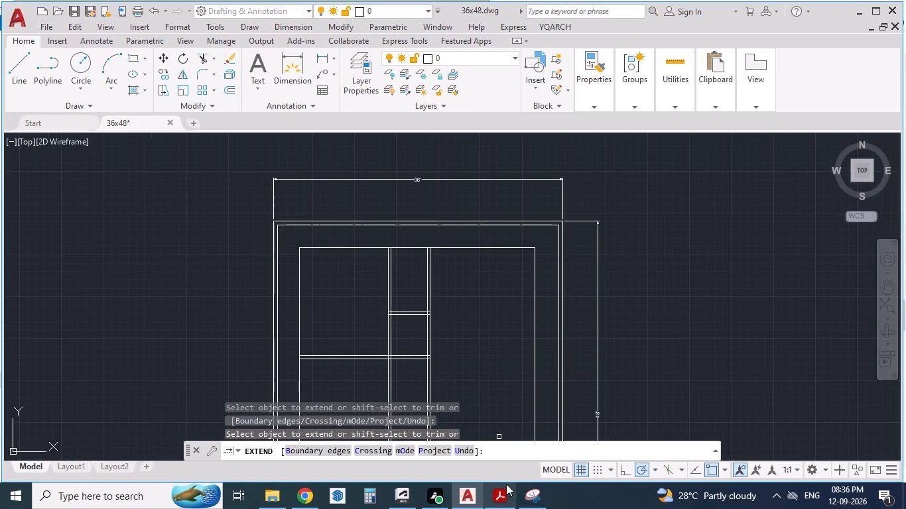
left_click(503, 495)
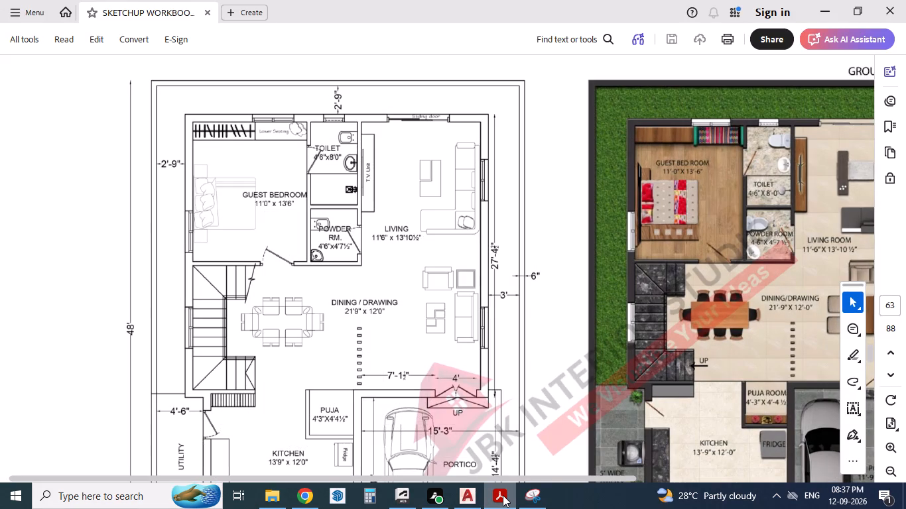
left_click(503, 495)
scroll(486, 299, "down", 1)
key("Escape")
key("Escape")
Dimension the living room's width from the toilet's east wall to the building's east line.
scroll(480, 325, "up", 2)
type("da")
key("Return")
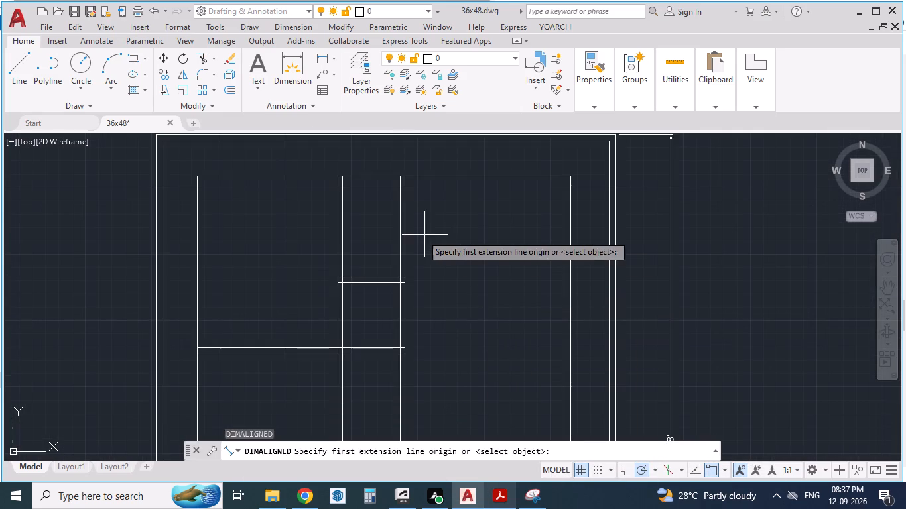
left_click(406, 235)
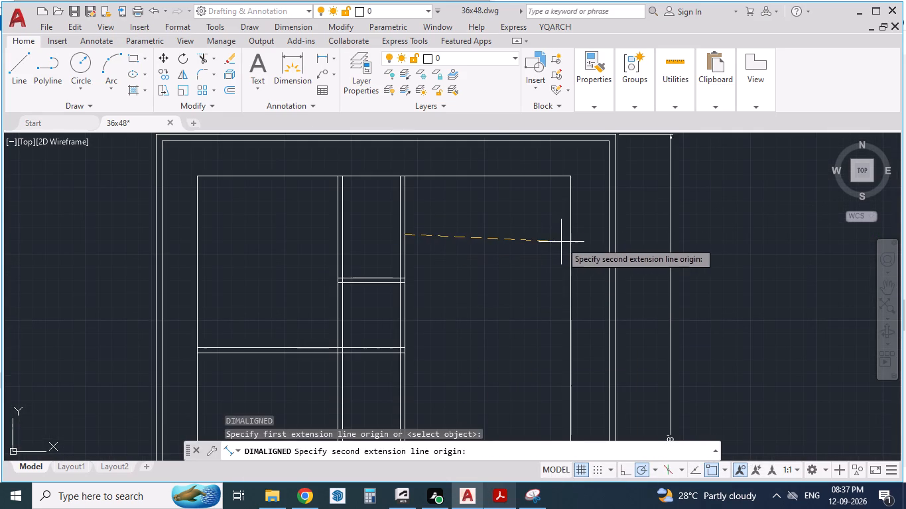
left_click(568, 239)
left_click(550, 223)
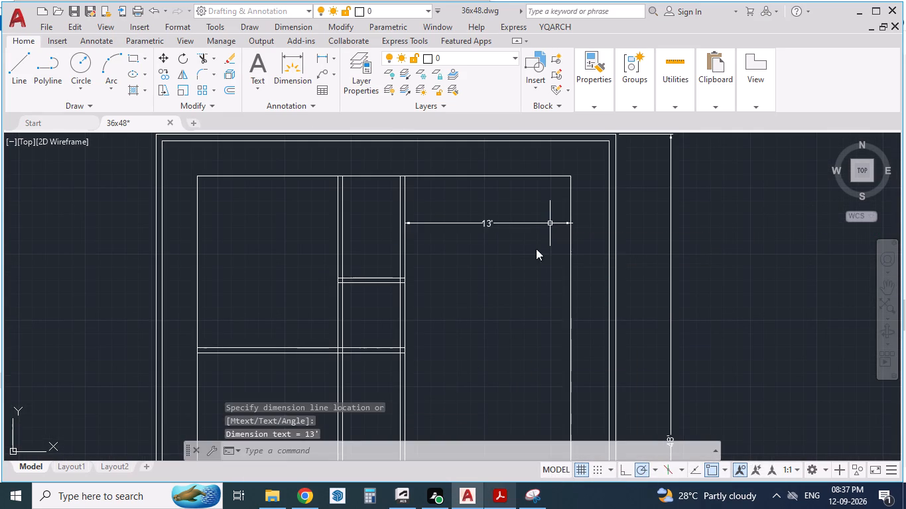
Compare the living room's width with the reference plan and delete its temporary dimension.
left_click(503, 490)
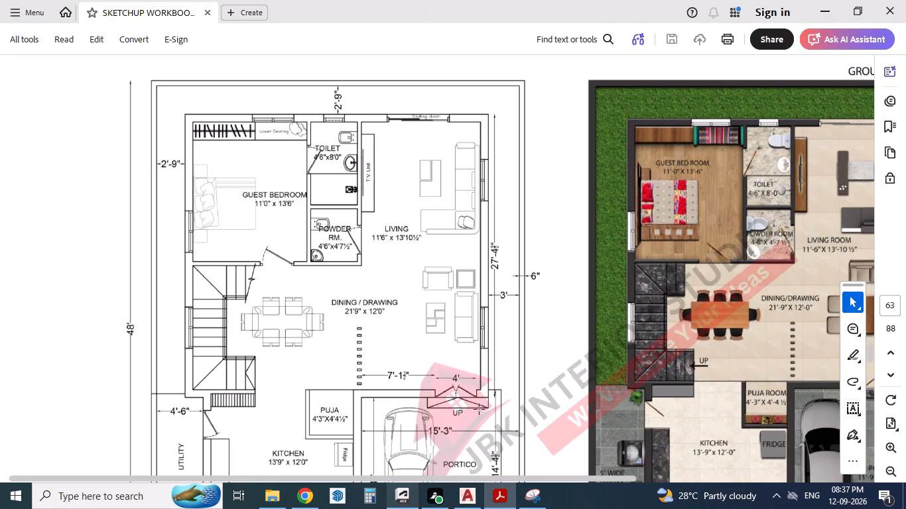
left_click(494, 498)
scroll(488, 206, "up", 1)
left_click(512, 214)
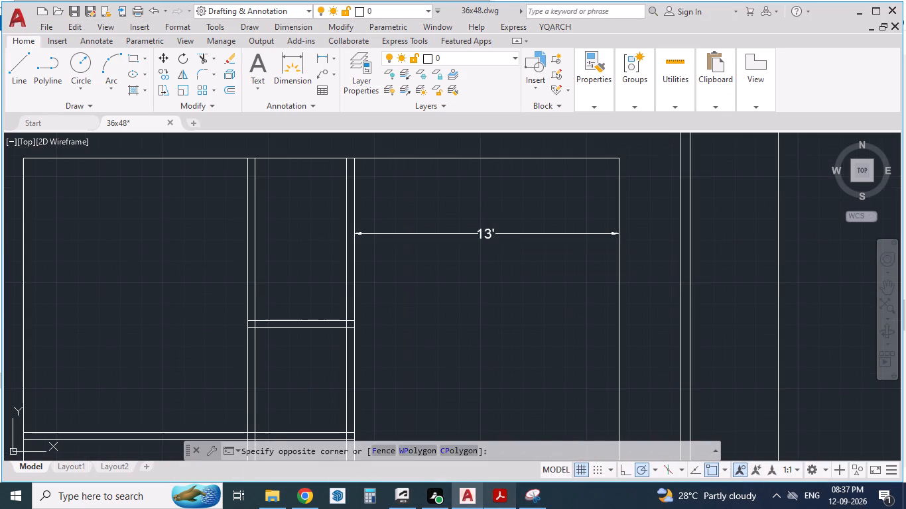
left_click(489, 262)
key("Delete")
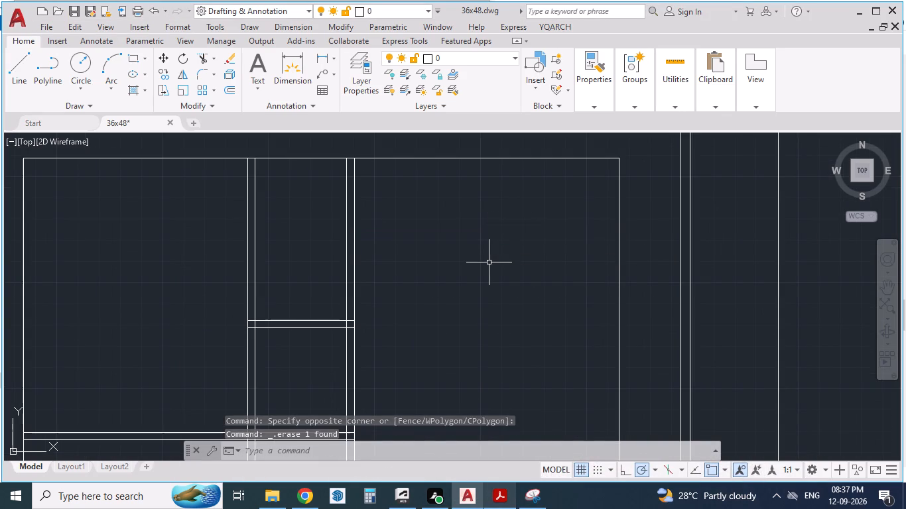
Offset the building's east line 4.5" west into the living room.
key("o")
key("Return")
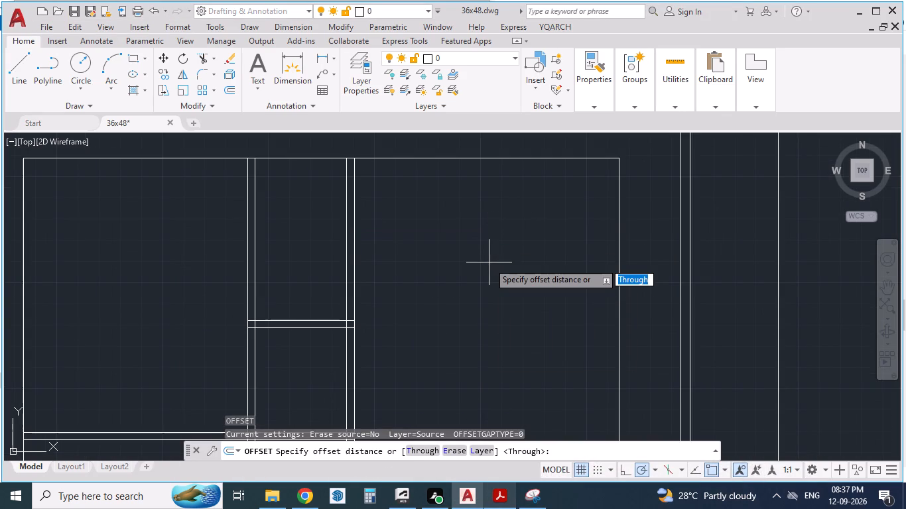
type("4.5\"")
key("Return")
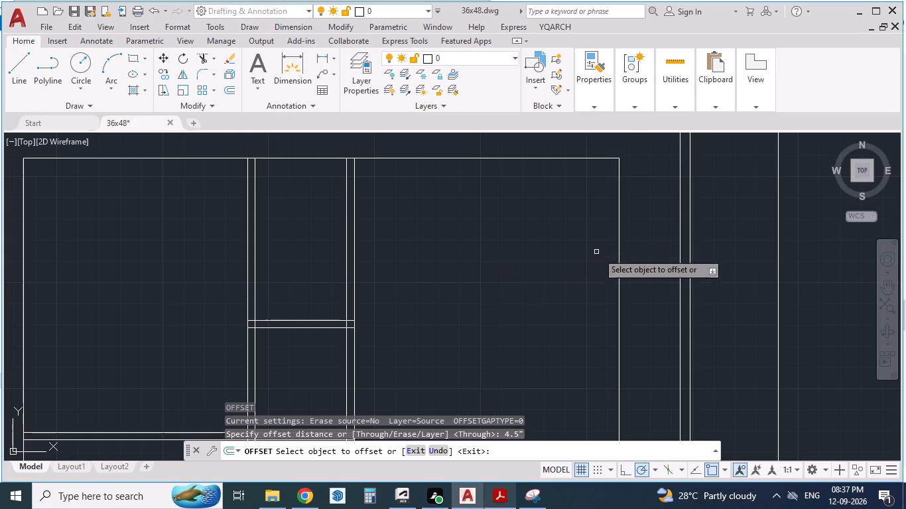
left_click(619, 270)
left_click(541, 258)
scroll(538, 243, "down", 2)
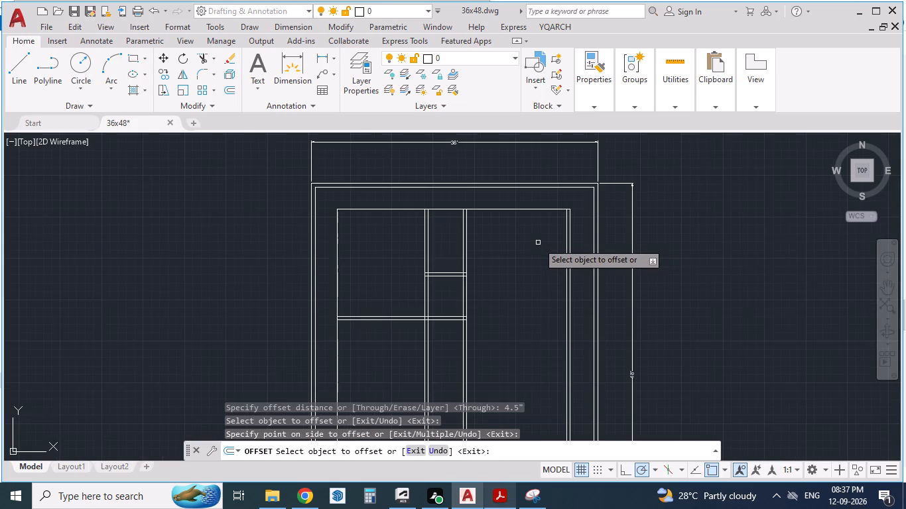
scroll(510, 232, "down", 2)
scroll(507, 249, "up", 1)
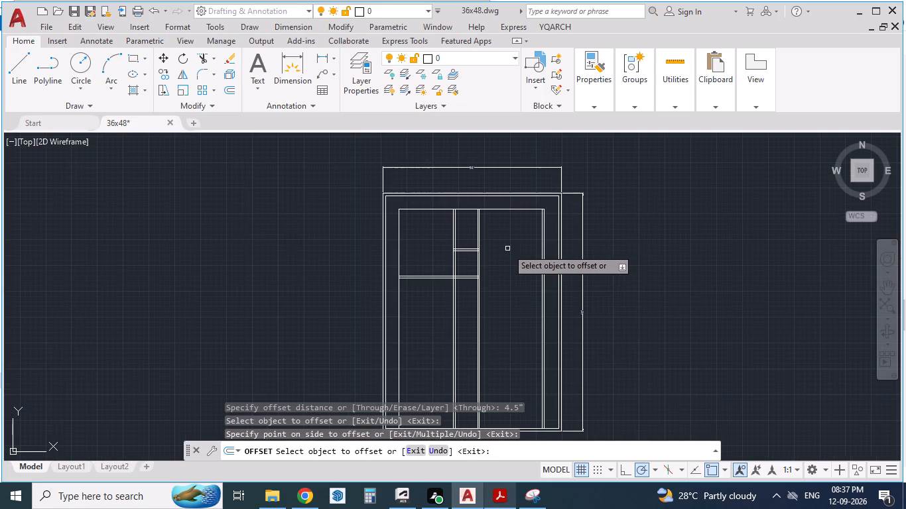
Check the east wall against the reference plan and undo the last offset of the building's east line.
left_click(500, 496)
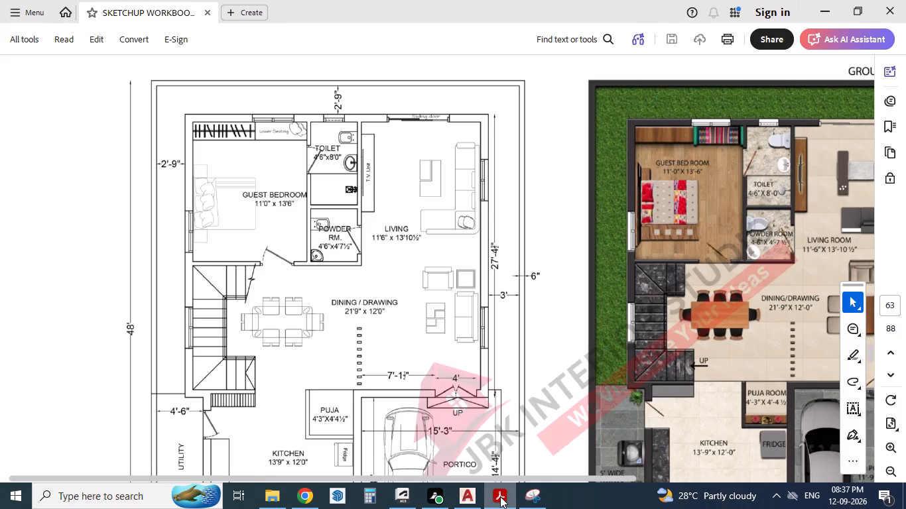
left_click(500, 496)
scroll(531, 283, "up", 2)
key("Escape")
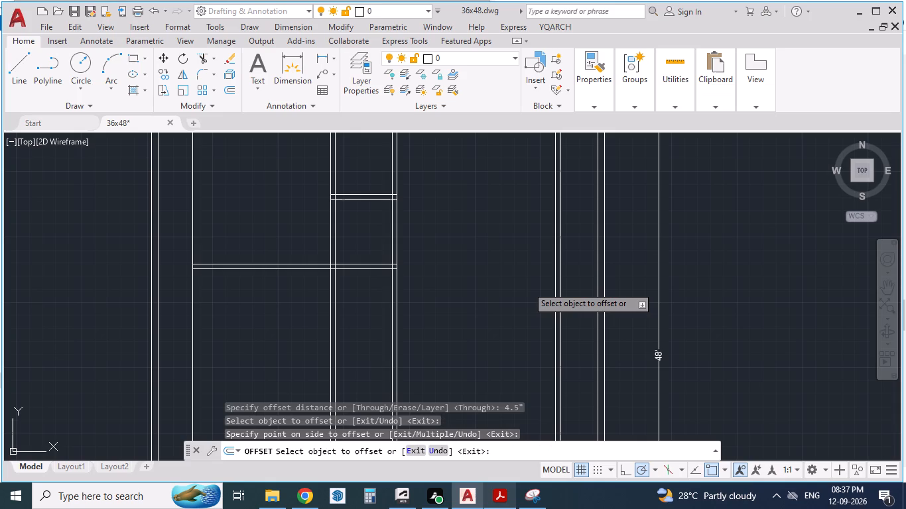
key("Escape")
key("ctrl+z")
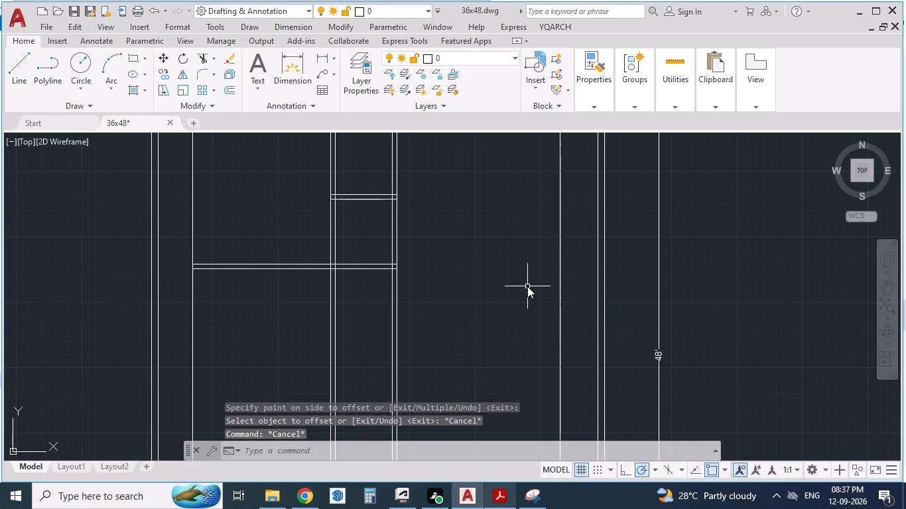
Compare the drawn building outline and partitions with the ground floor reference plan in the PDF.
scroll(526, 292, "down", 2)
scroll(481, 238, "up", 1)
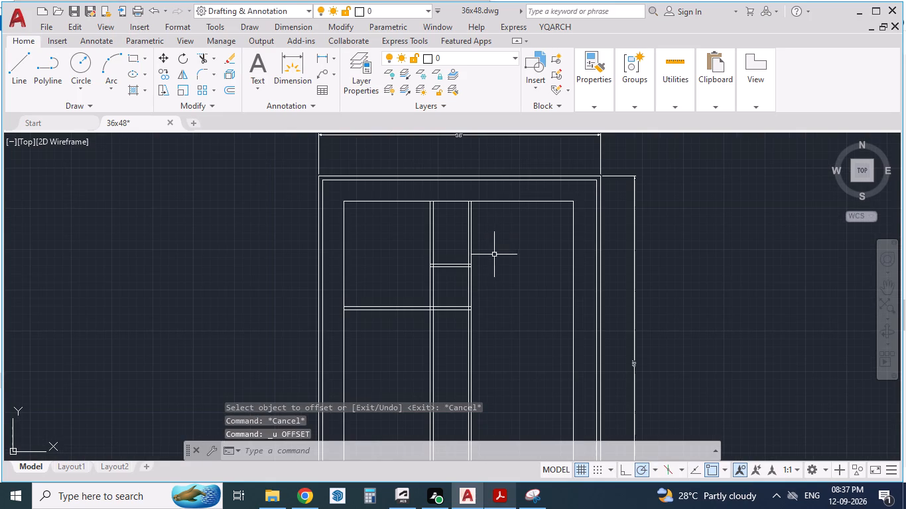
scroll(501, 253, "down", 1)
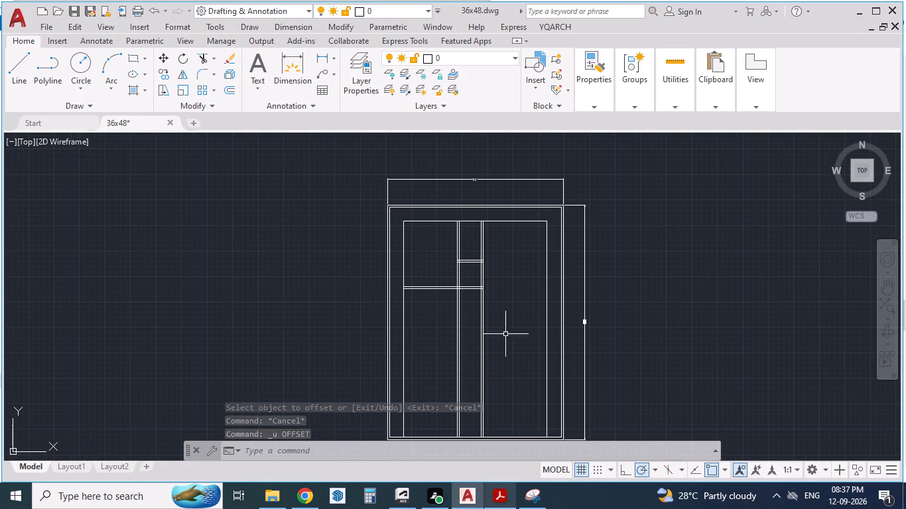
left_click(503, 493)
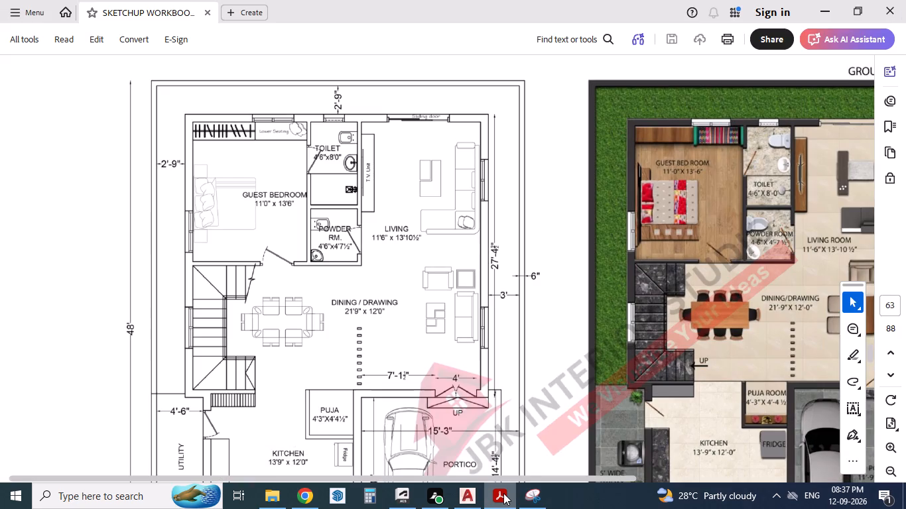
left_click(503, 493)
scroll(490, 259, "up", 2)
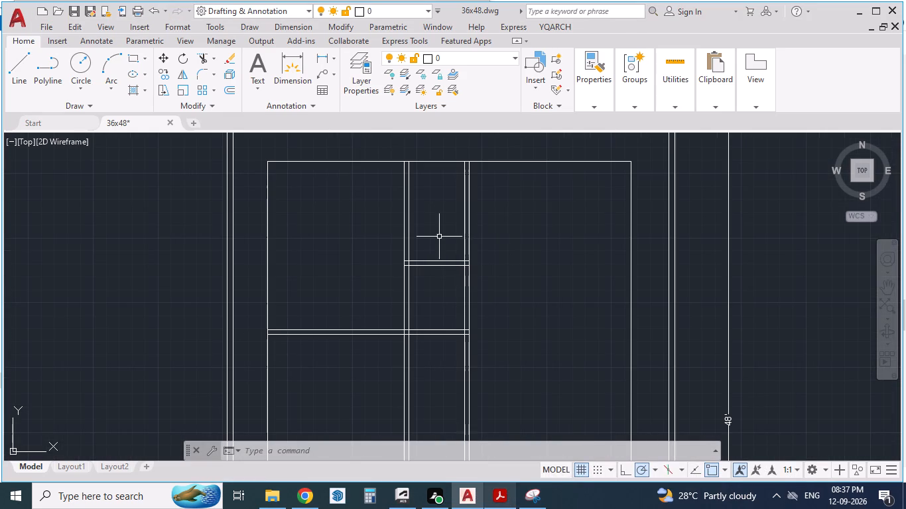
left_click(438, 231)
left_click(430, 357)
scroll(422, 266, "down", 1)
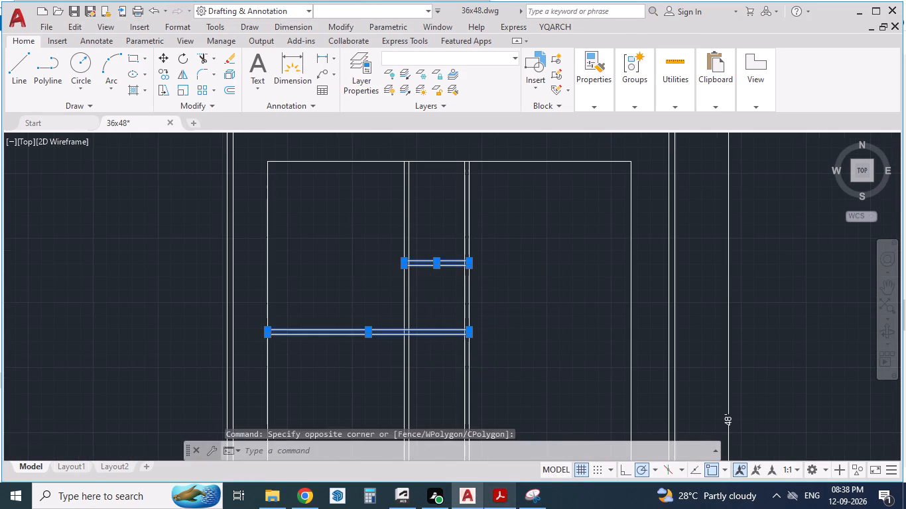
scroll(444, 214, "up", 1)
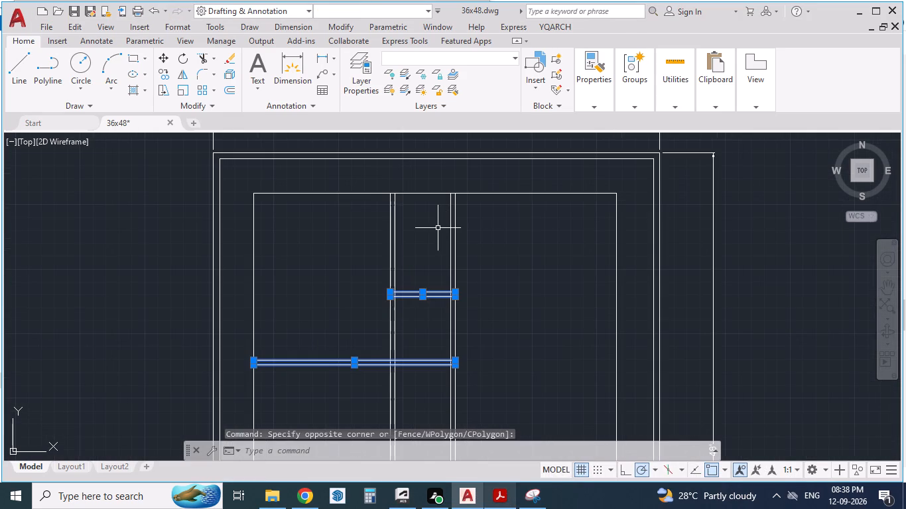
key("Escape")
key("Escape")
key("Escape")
Offset the building's north line segments, east line and west line 9" inward to form the outer walls.
key("o")
key("Return")
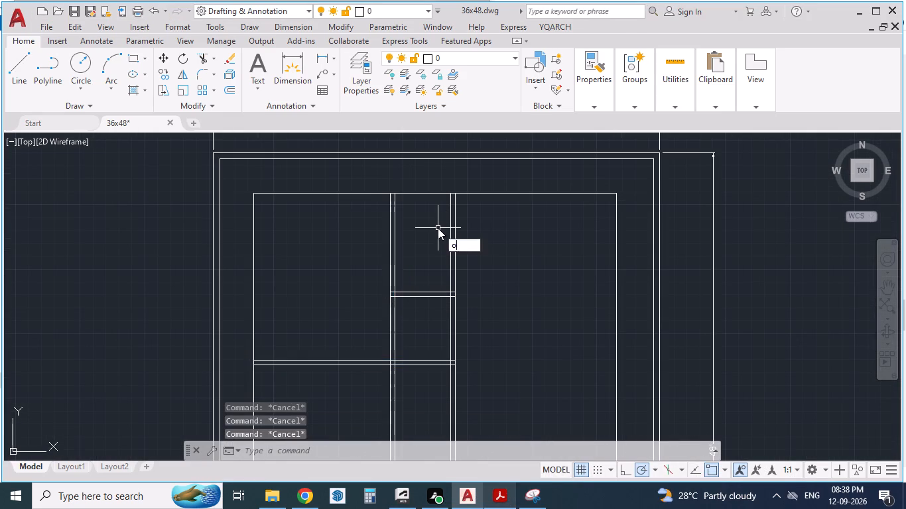
key("9")
key("shift+quotedbl")
key("Return")
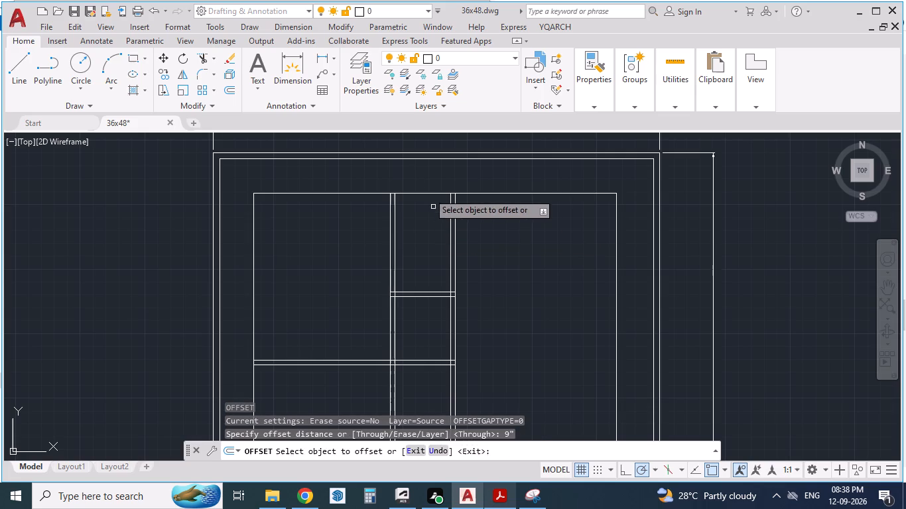
left_click(428, 192)
left_click(428, 211)
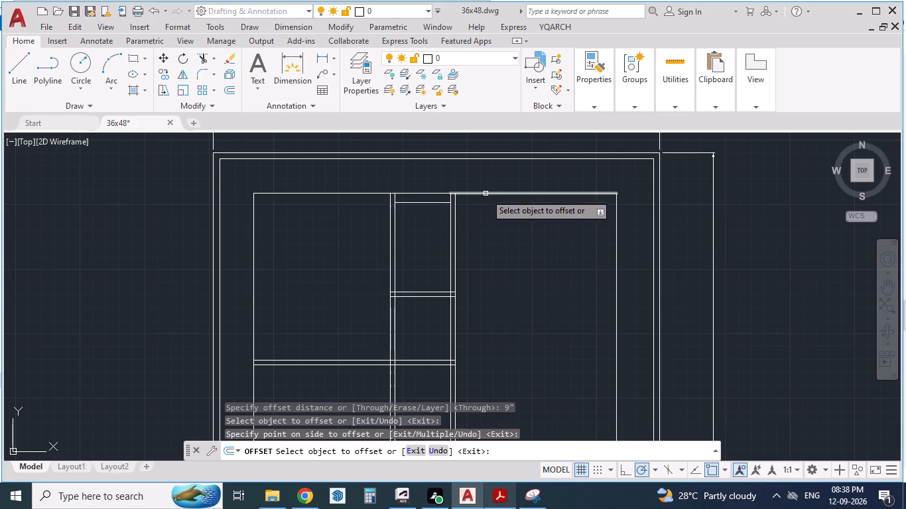
left_click(485, 194)
left_click(487, 214)
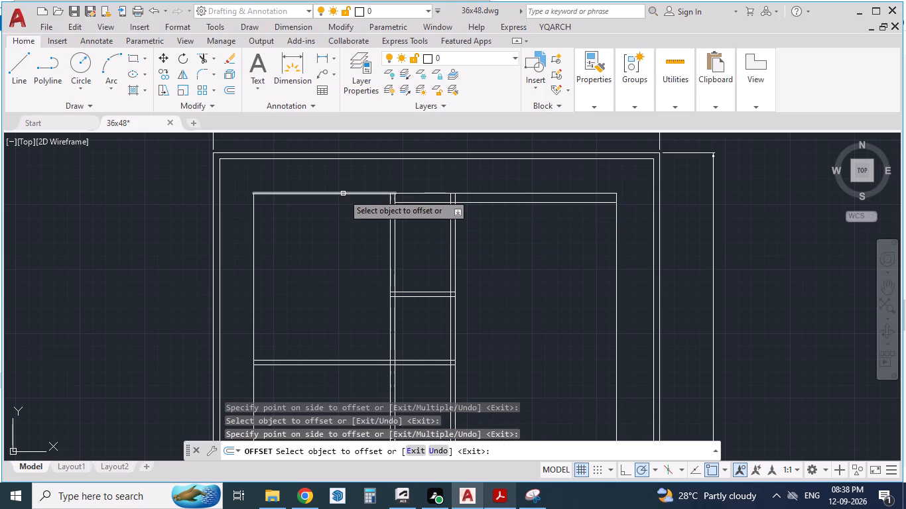
left_click(343, 194)
left_click(344, 204)
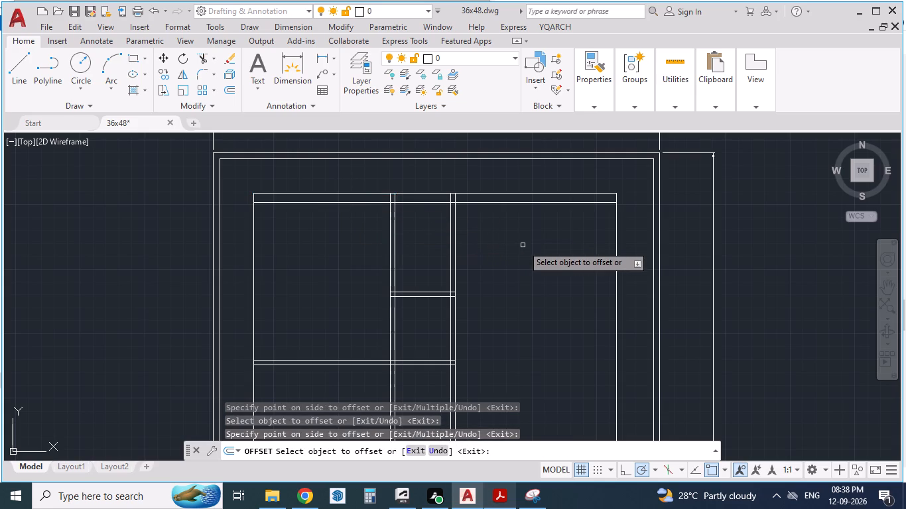
left_click(617, 264)
left_click(548, 256)
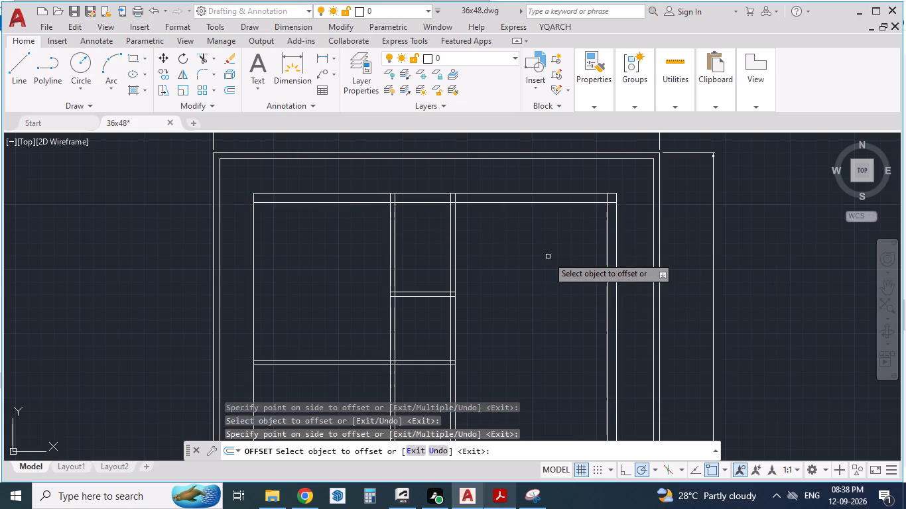
left_click(254, 269)
left_click(296, 272)
scroll(349, 199, "down", 1)
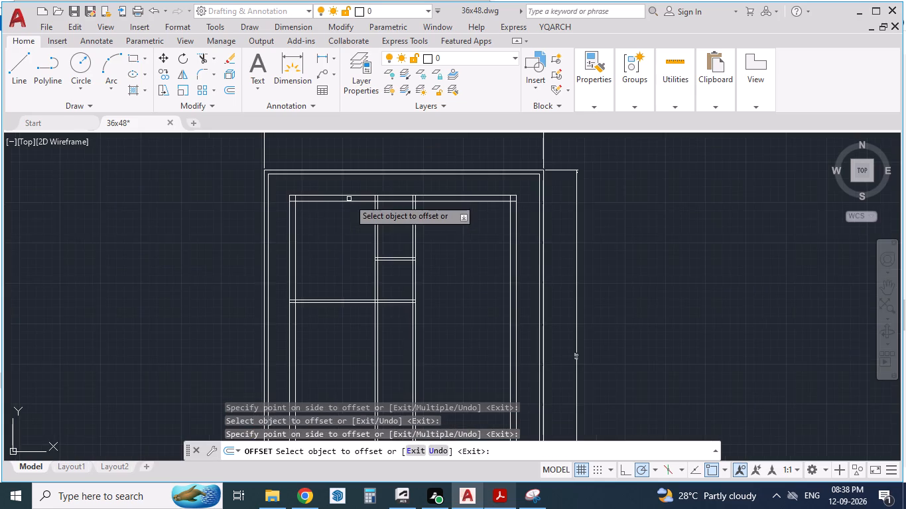
scroll(349, 199, "down", 2)
scroll(364, 329, "up", 1)
scroll(308, 249, "down", 1)
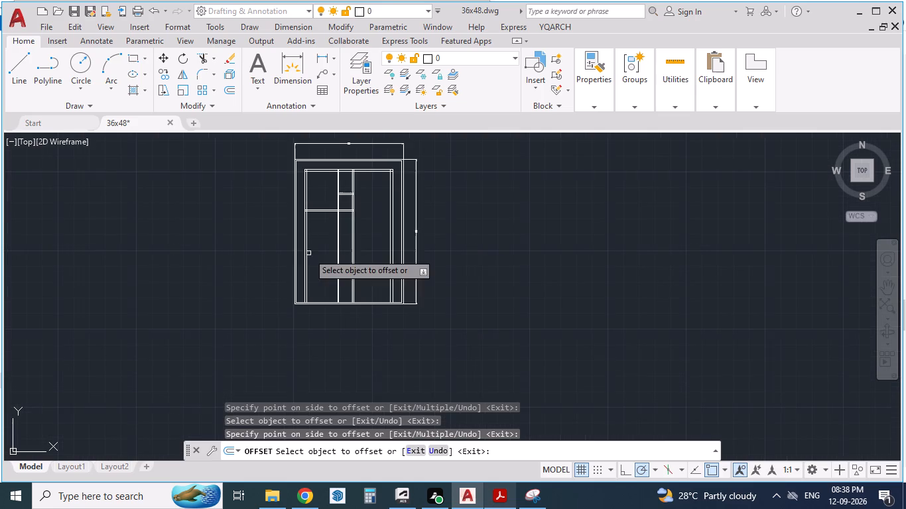
scroll(337, 177, "up", 3)
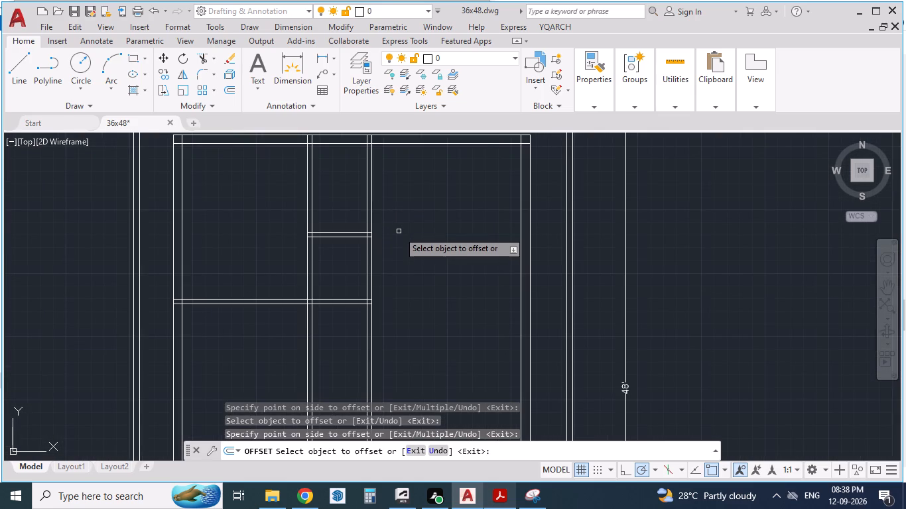
key("Escape")
key("Escape")
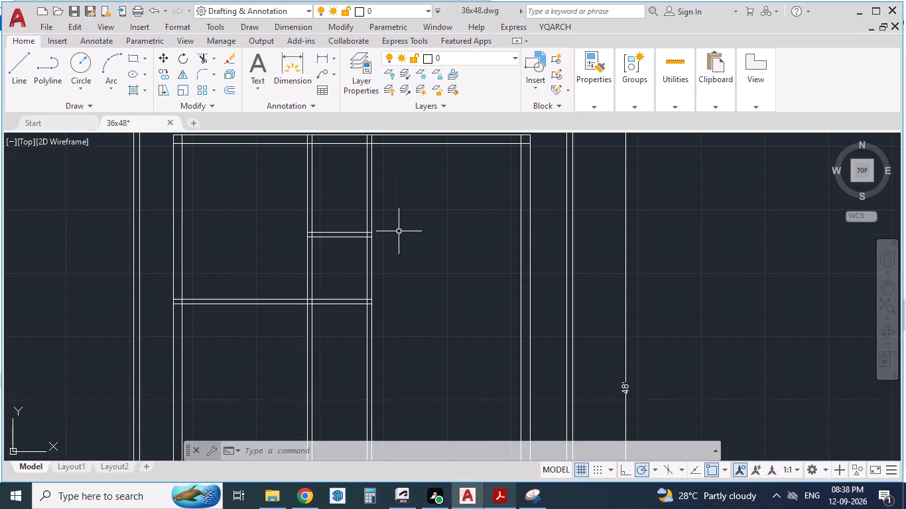
Erase all interior partition lines of the guest bedroom, toilet and powder room, keeping the outer walls.
left_click(416, 171)
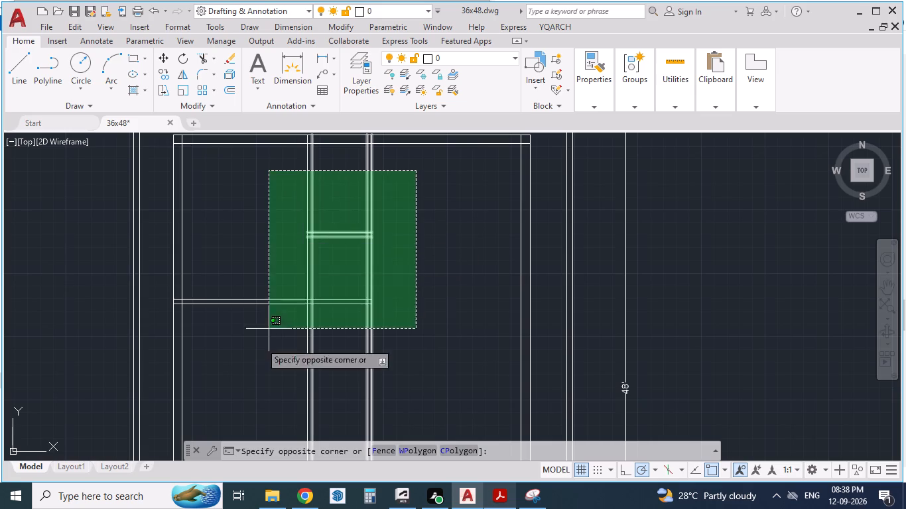
left_click(247, 368)
key("Delete")
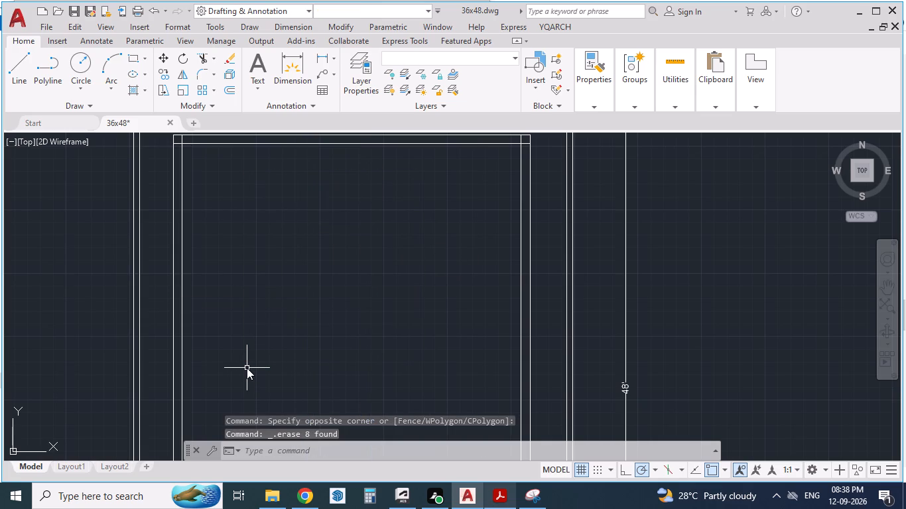
Review the outer walls and examine the dining, kitchen, puja and portico layout in the reference PDF.
scroll(263, 308, "down", 2)
scroll(311, 250, "down", 1)
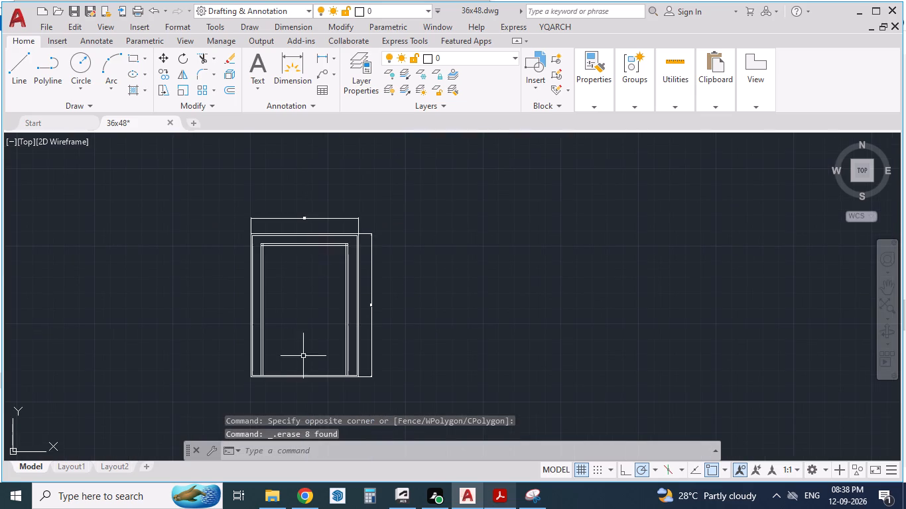
scroll(298, 367, "up", 2)
left_click(493, 493)
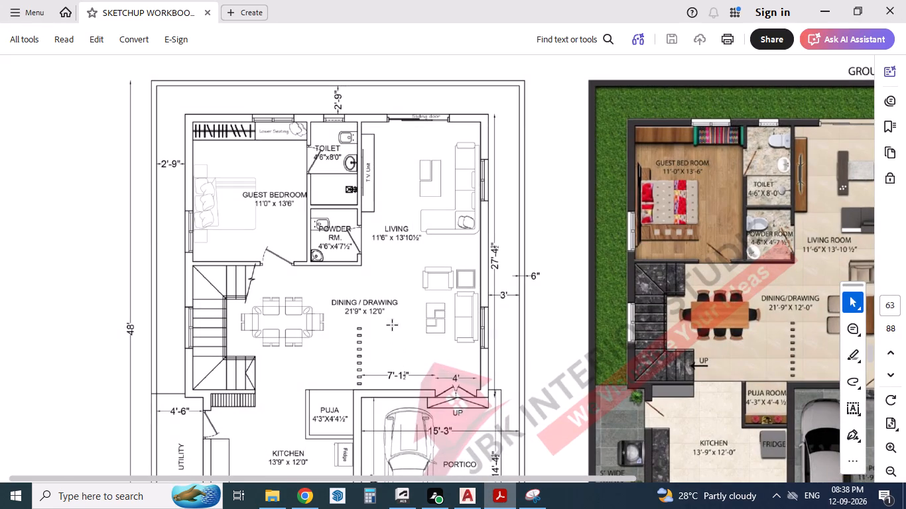
scroll(341, 181, "down", 2)
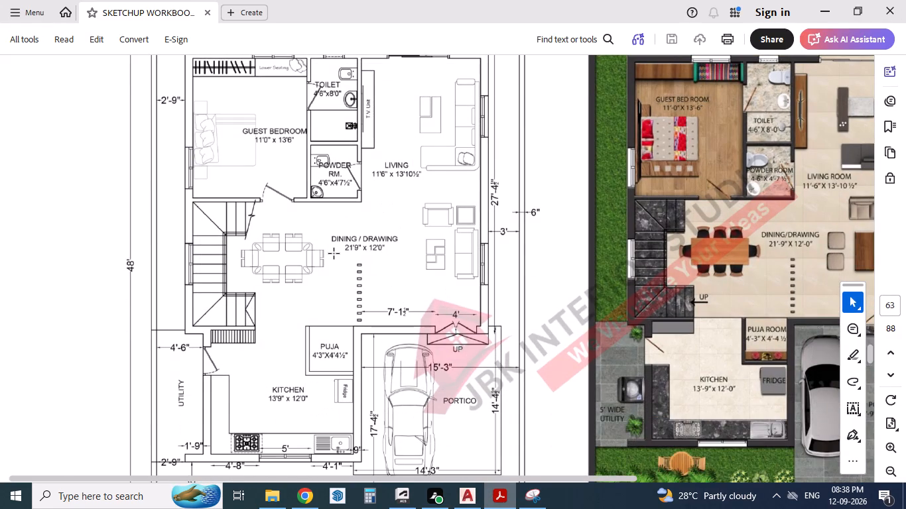
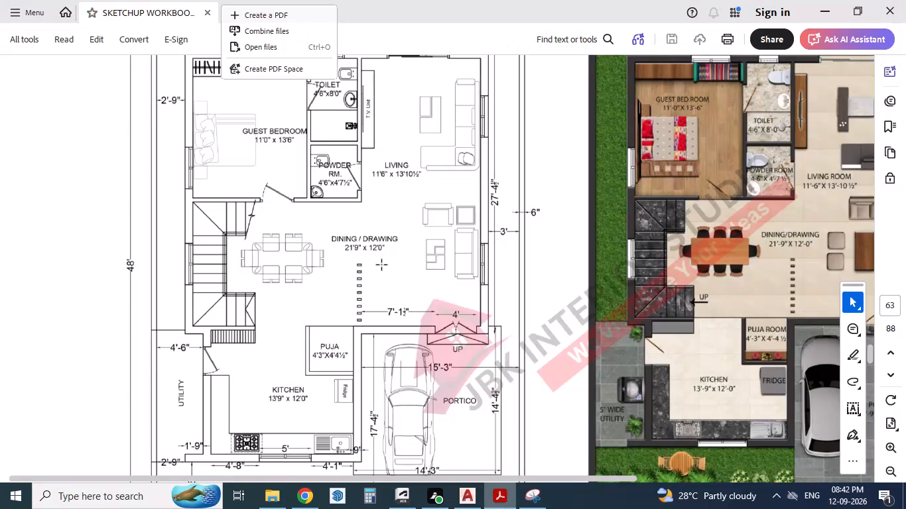
Offset the inner west wall line 11' east, and offset that new line 4.5" to form the guest bedroom's east partition.
left_click(133, 257)
scroll(304, 216, "up", 2)
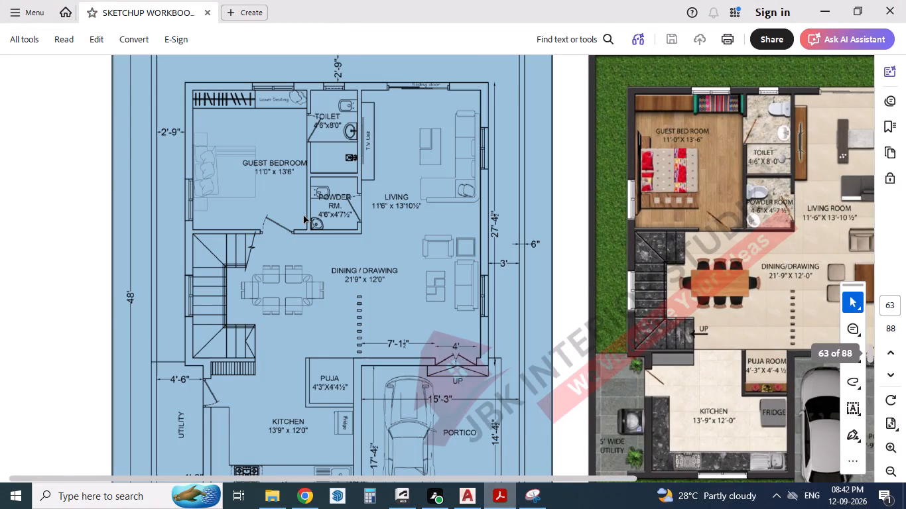
left_click(60, 268)
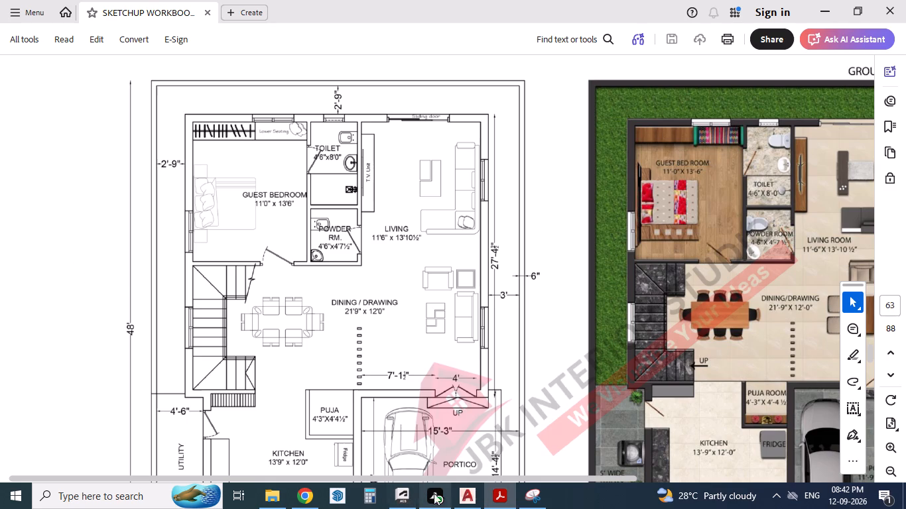
left_click(472, 502)
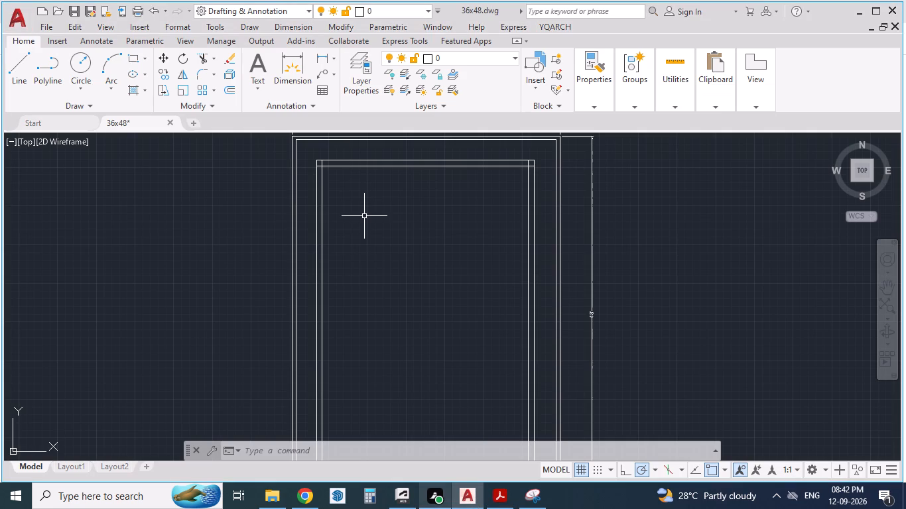
key("o")
key("Return")
type("11'")
key("Return")
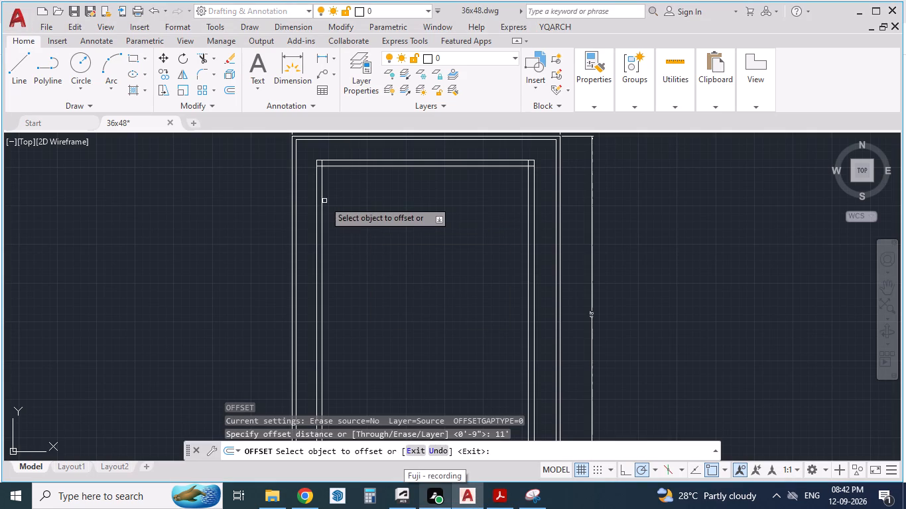
left_click(325, 204)
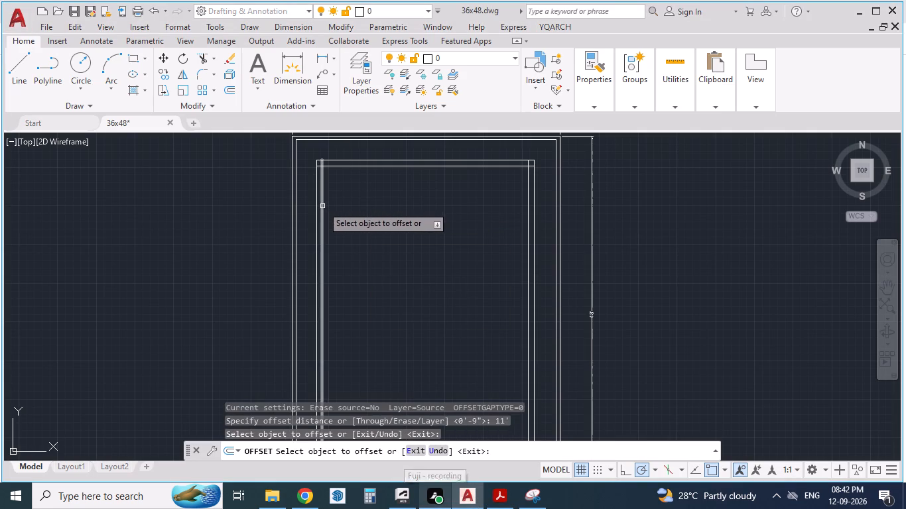
left_click(322, 206)
left_click(426, 244)
left_click(403, 246)
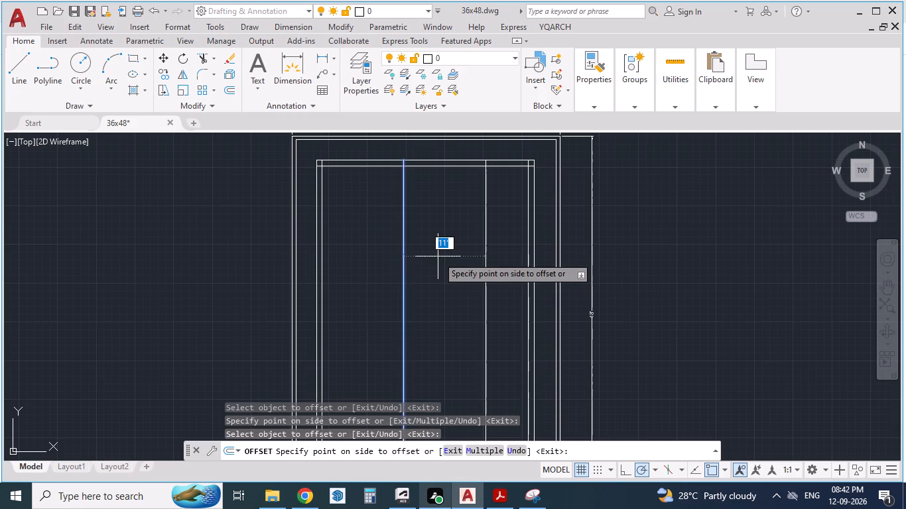
type("4.5")
key("shift+quotedbl")
key("Return")
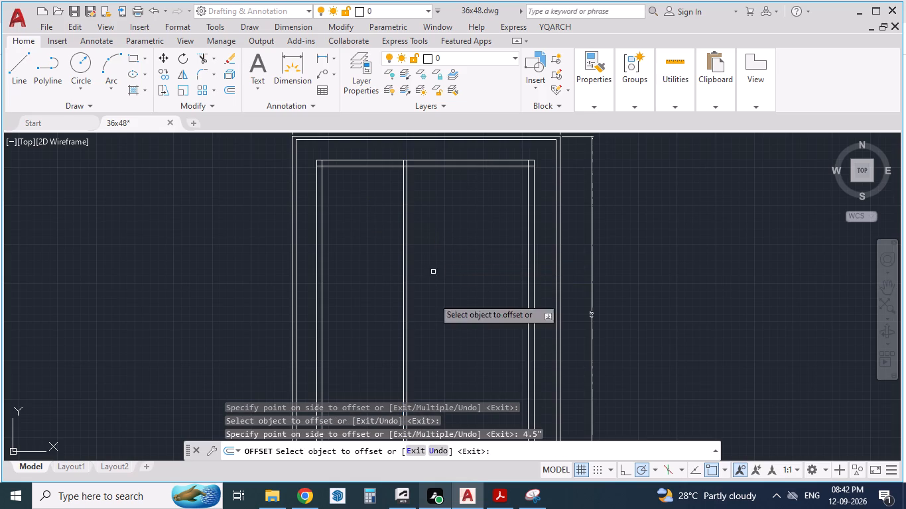
Offset the inner north wall line of the guest bedroom 13'6" south and the new line 4.5" further for its south partition.
left_click(495, 494)
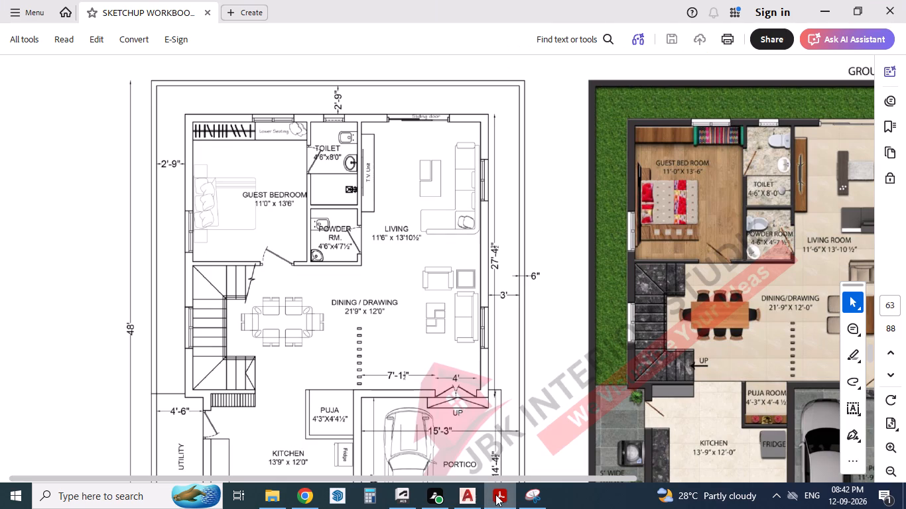
left_click(495, 494)
scroll(407, 211, "up", 1)
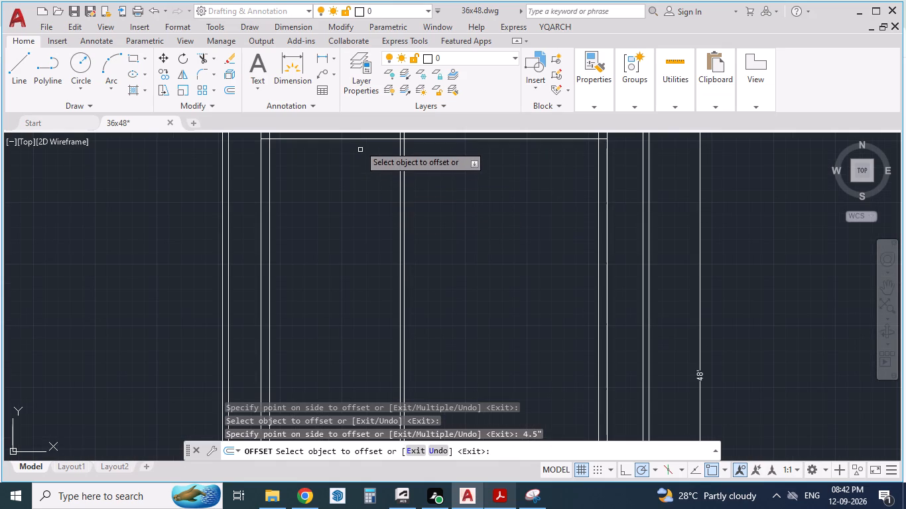
left_click(356, 139)
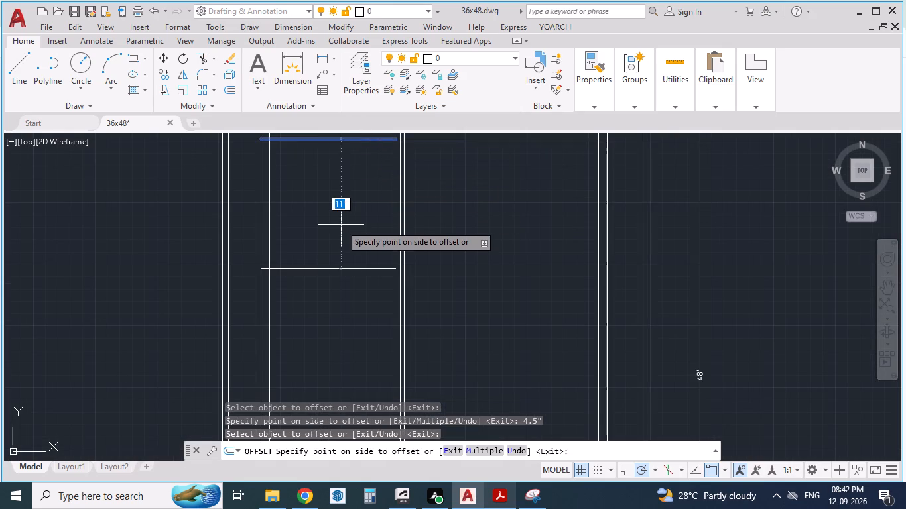
type("13'6\"")
key("Return")
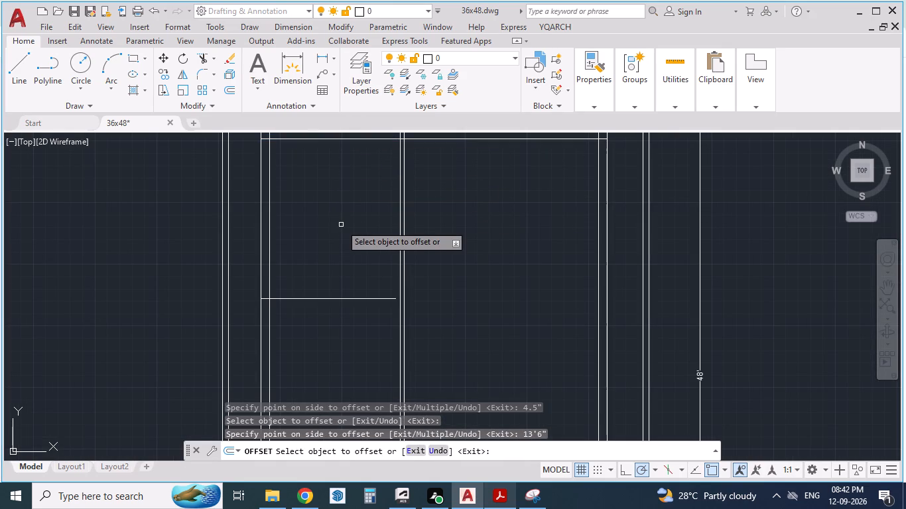
scroll(353, 317, "up", 1)
left_click(349, 288)
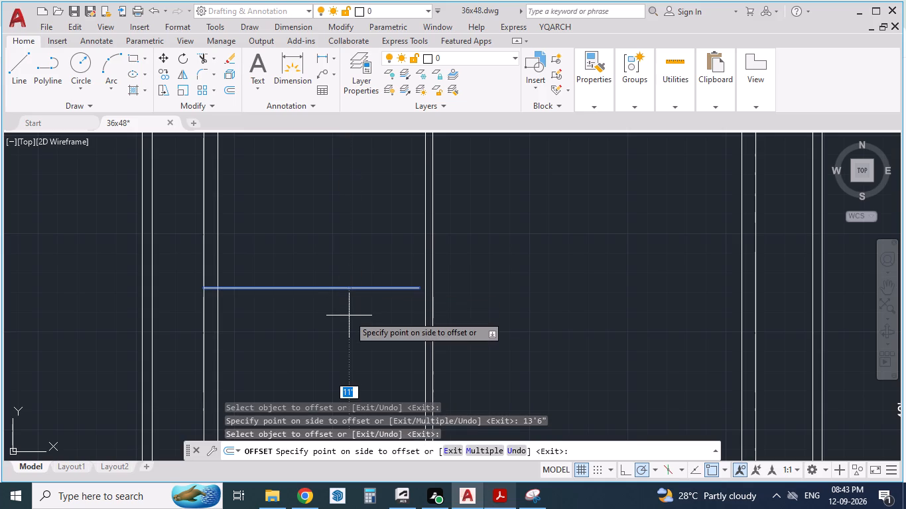
type("4.5")
key("shift+quotedbl")
key("Return")
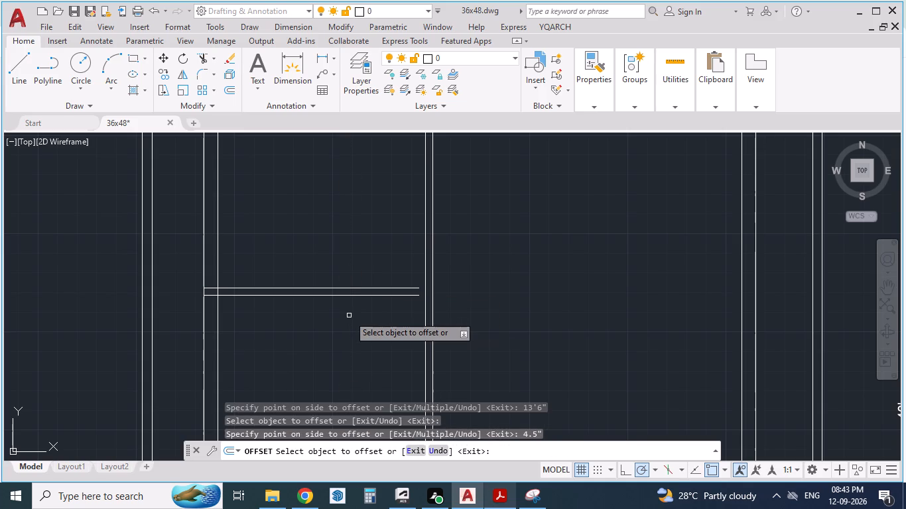
key("Escape")
key("Escape")
Extend both lines of the guest bedroom's south partition east to the far face of the vertical partition.
type("ex")
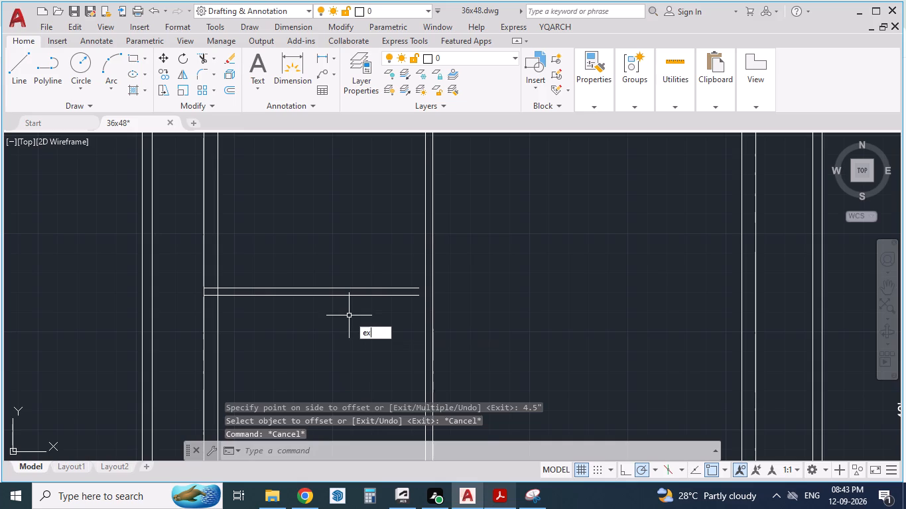
key("Return")
scroll(415, 313, "up", 2)
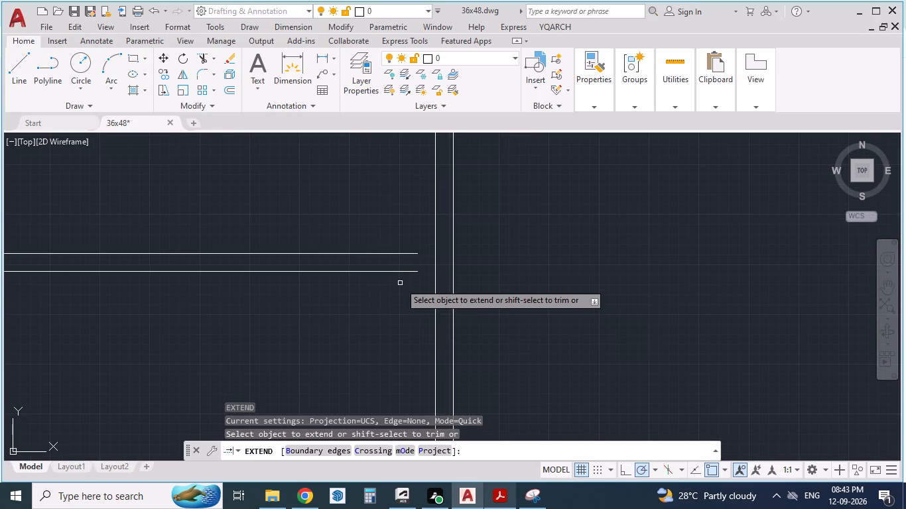
left_click(401, 271)
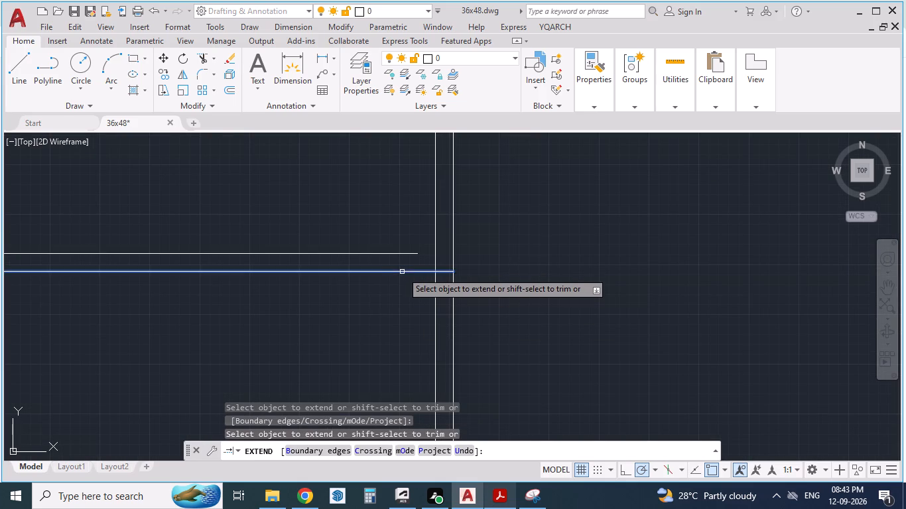
left_click(403, 272)
left_click(400, 254)
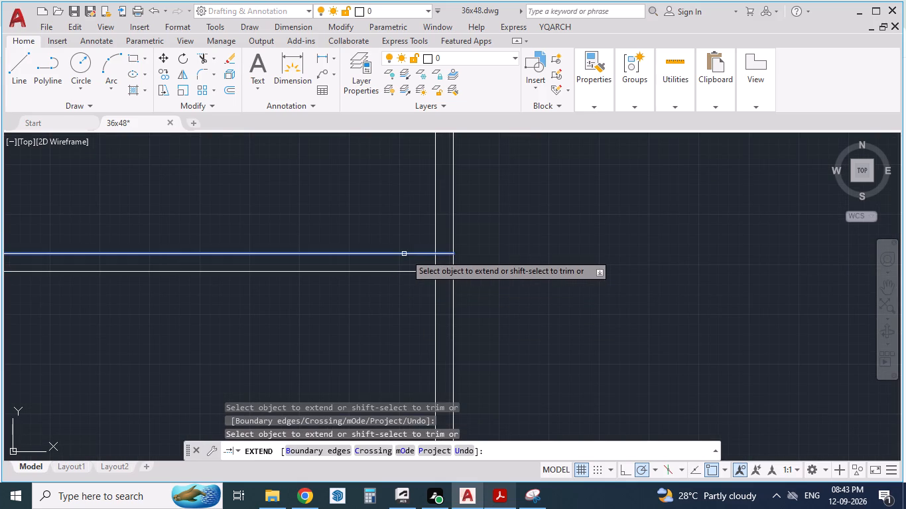
left_click(407, 254)
scroll(615, 308, "down", 2)
scroll(588, 358, "down", 2)
scroll(633, 300, "up", 1)
key("Escape")
key("Escape")
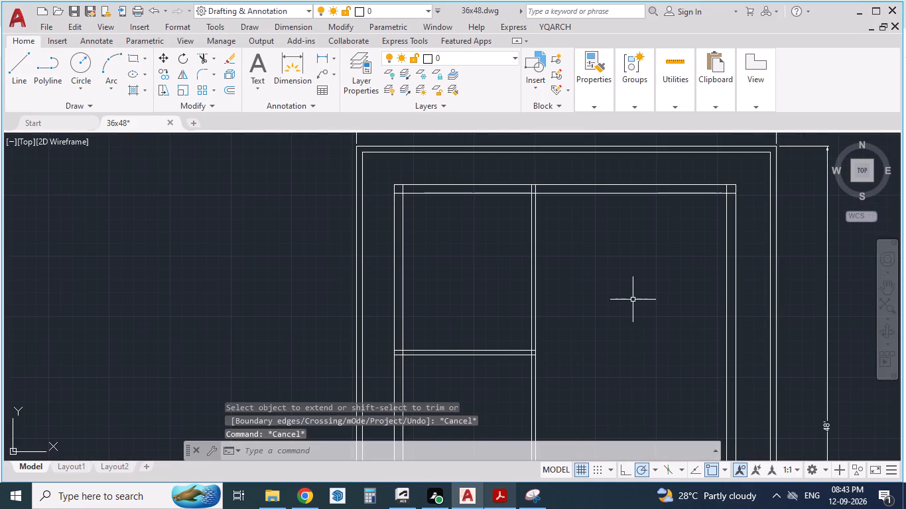
Examine the toilet, powder room, dining and kitchen dimensions in the reference PDF against the drawn guest bedroom walls.
scroll(504, 298, "down", 1)
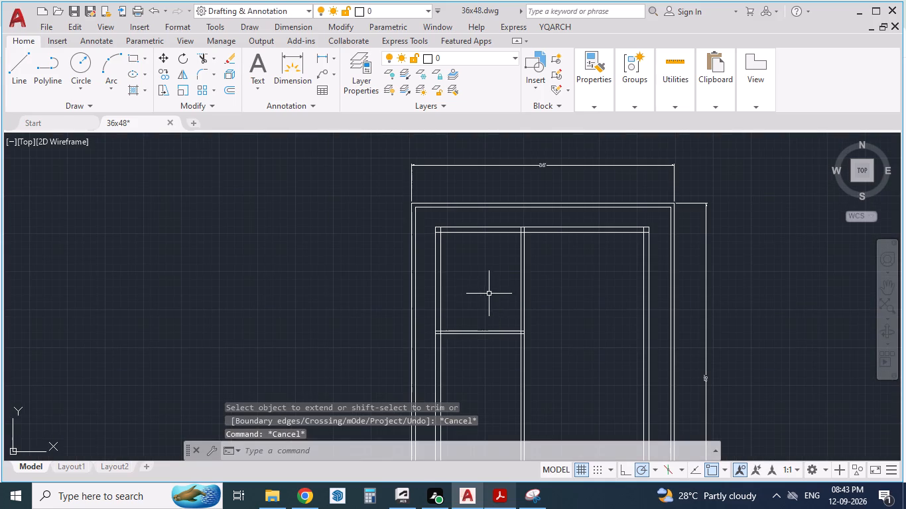
left_click(497, 501)
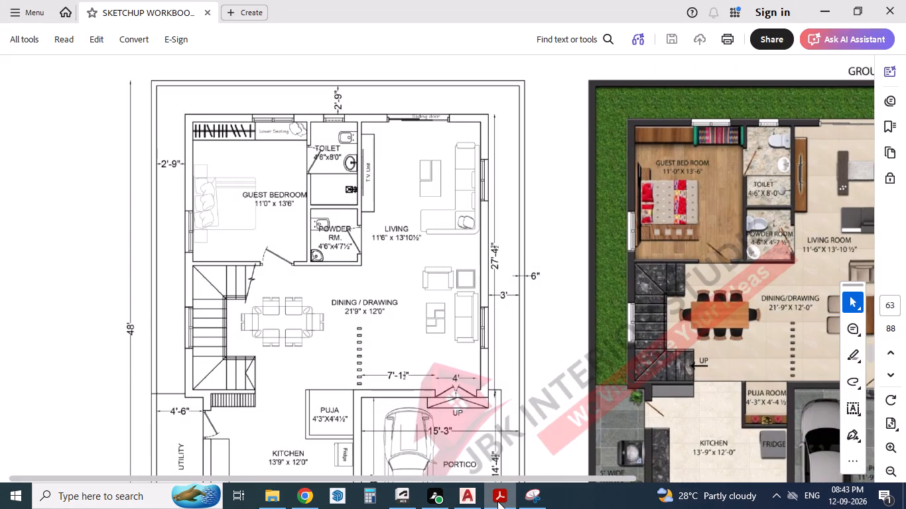
scroll(480, 289, "down", 3)
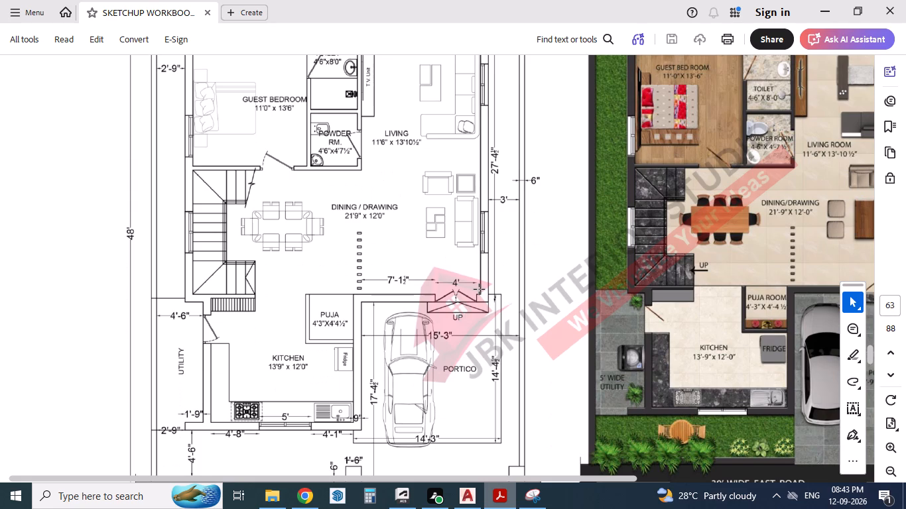
scroll(480, 290, "up", 2)
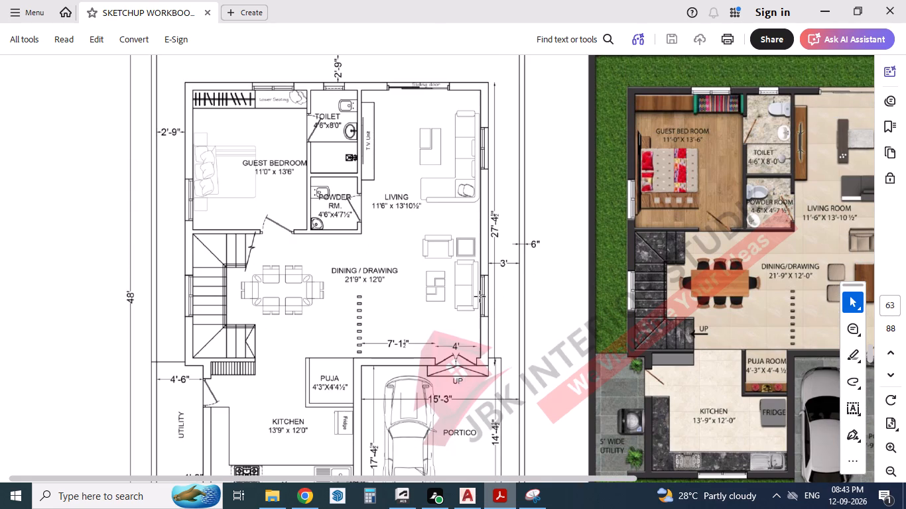
left_click(501, 496)
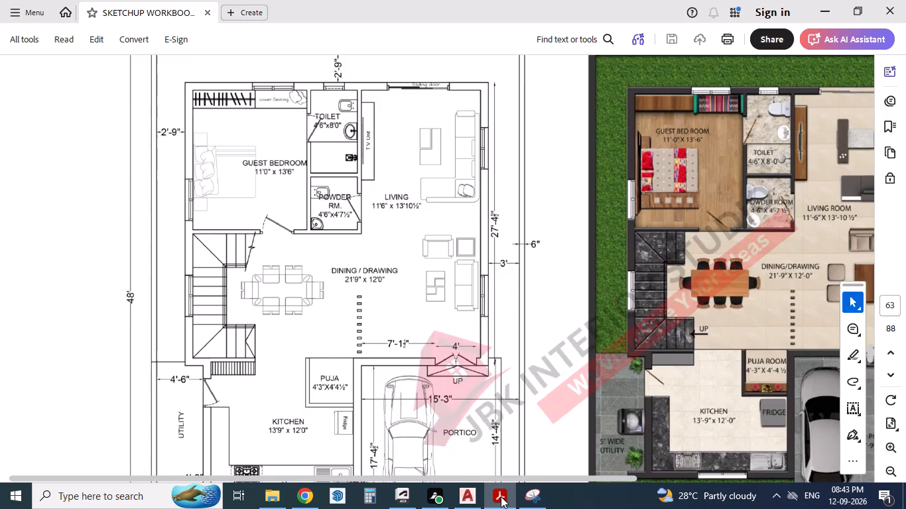
scroll(539, 260, "up", 2)
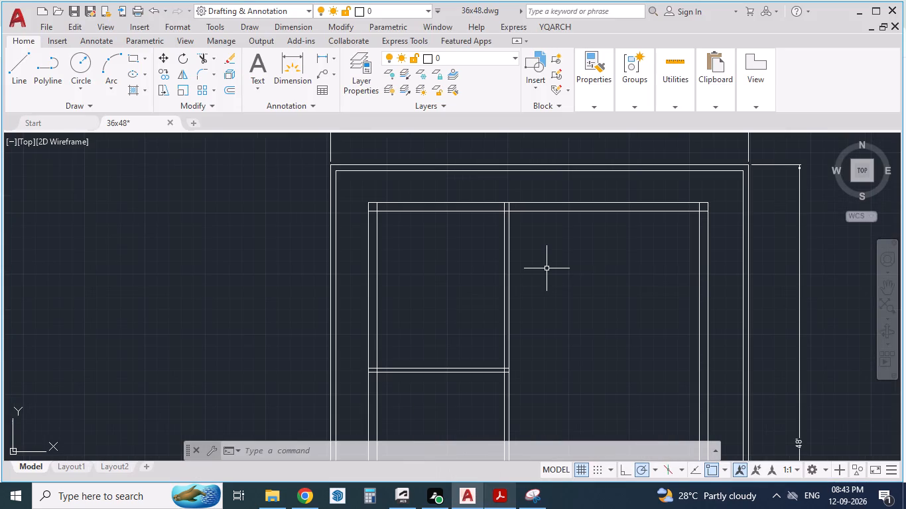
Offset the east face of the guest bedroom partition 4'6" east and the new line 4.5" to form the toilet's east partition.
key("o")
key("Return")
key("4")
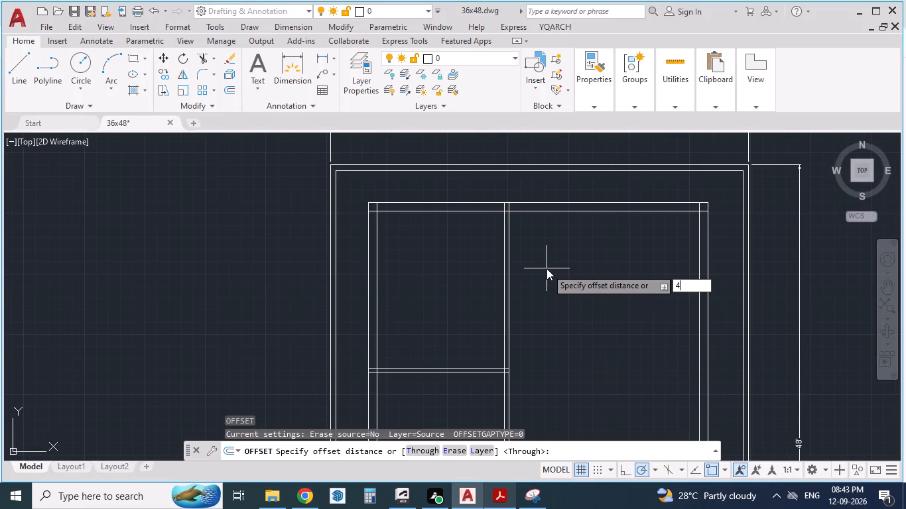
key("apostrophe")
key("6")
key("shift+quotedbl")
key("Return")
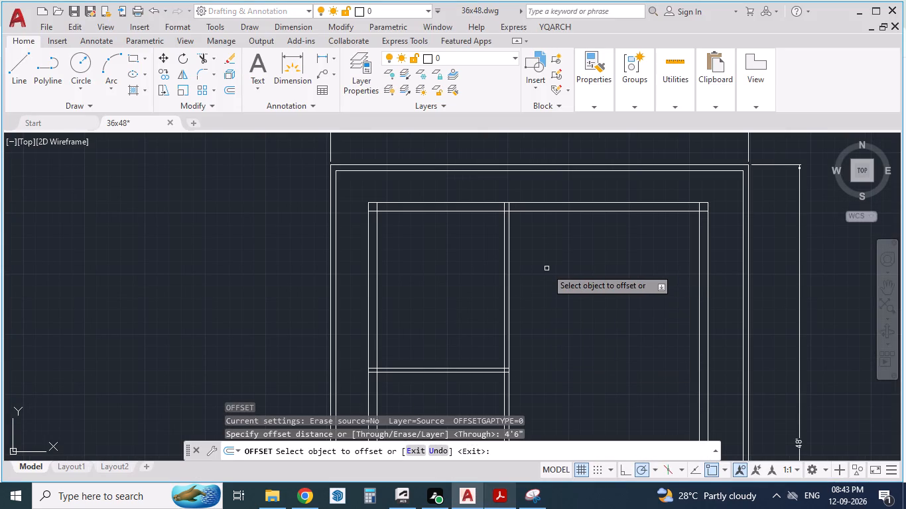
scroll(547, 268, "up", 2)
left_click(446, 285)
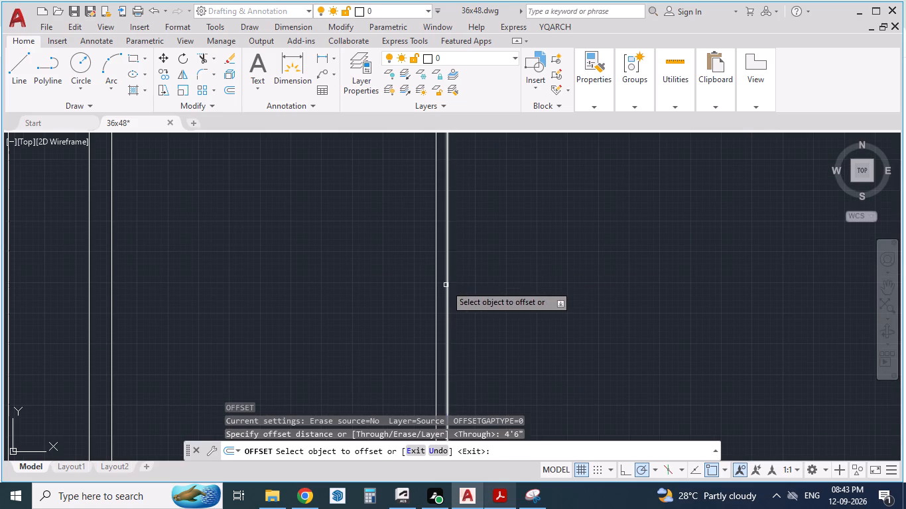
left_click(590, 316)
left_click(580, 322)
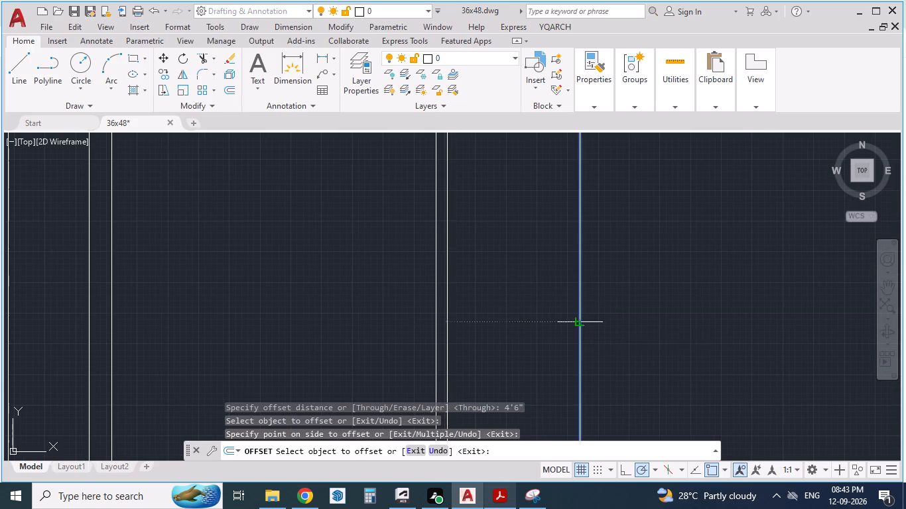
type("4.5\"")
key("Return")
scroll(635, 332, "down", 3)
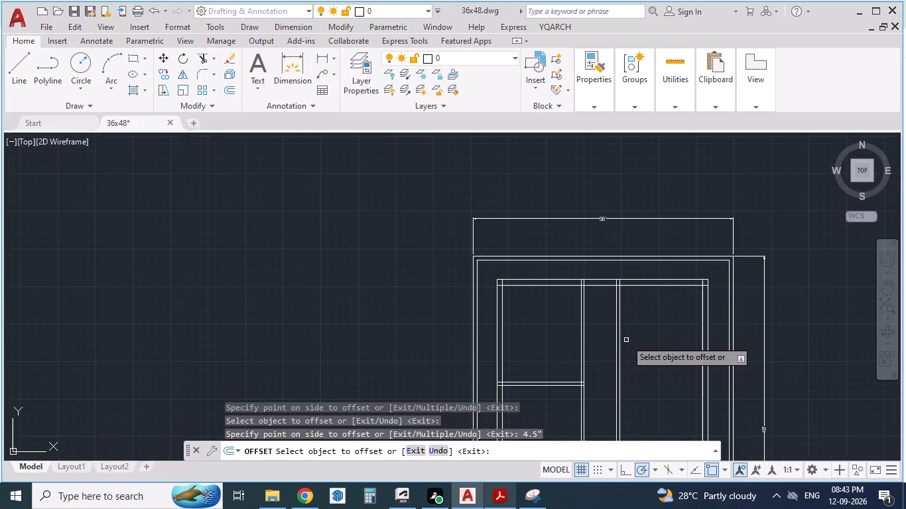
scroll(632, 330, "up", 2)
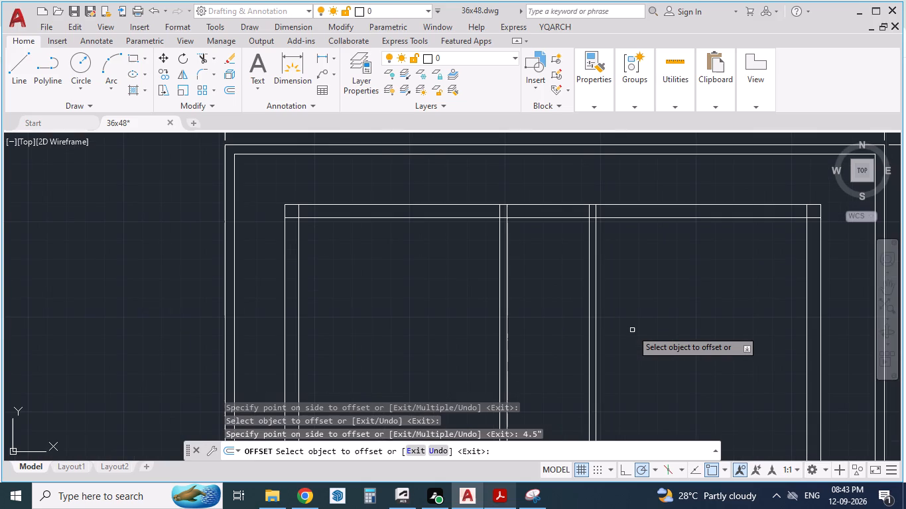
Offset the toilet's inner north wall line 8' south and the new line 4.5" further for the toilet's south partition.
left_click(497, 496)
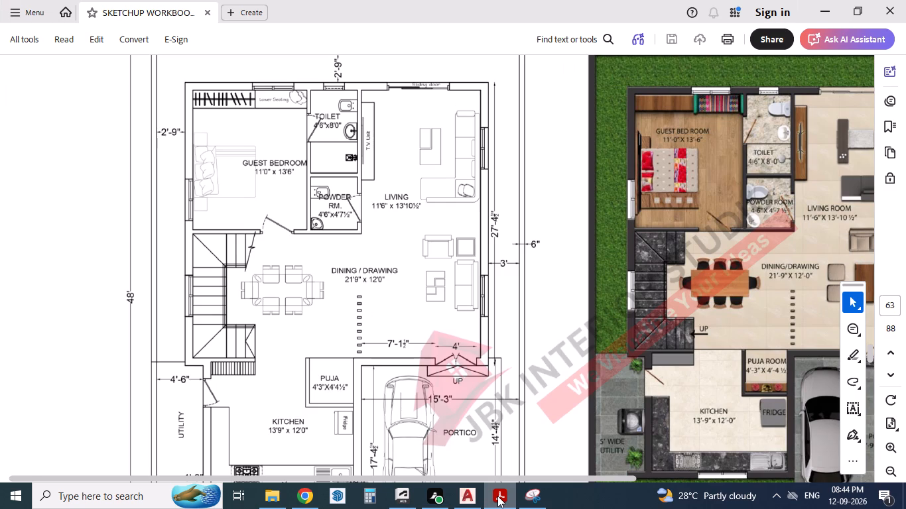
left_click(497, 496)
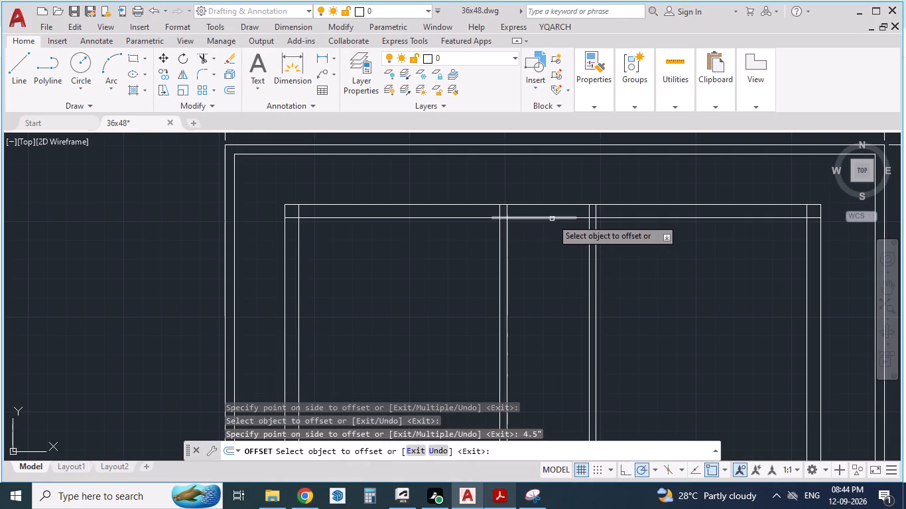
left_click(549, 217)
key("8")
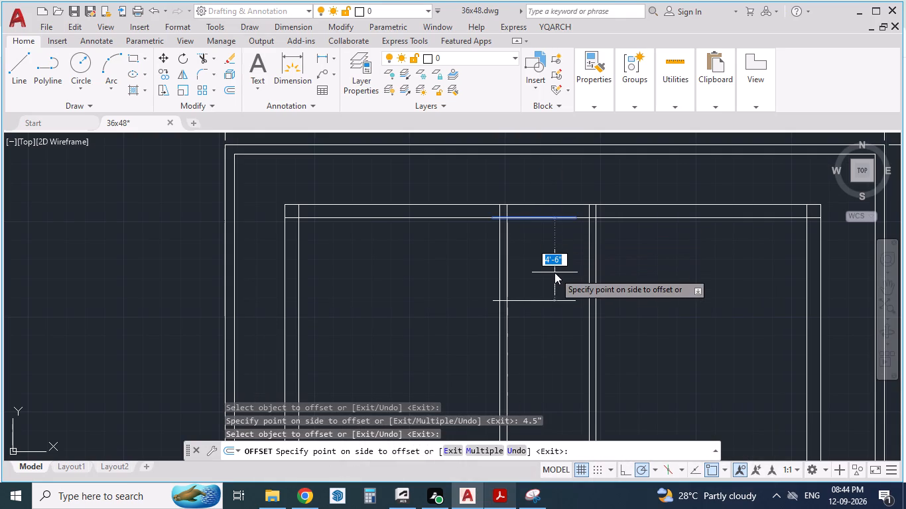
key("apostrophe")
key("Return")
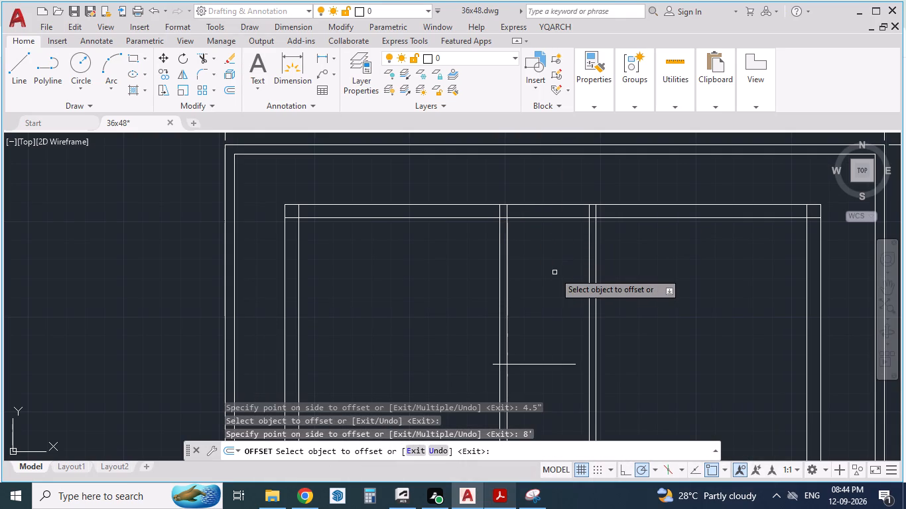
scroll(529, 264, "down", 1)
scroll(527, 365, "up", 1)
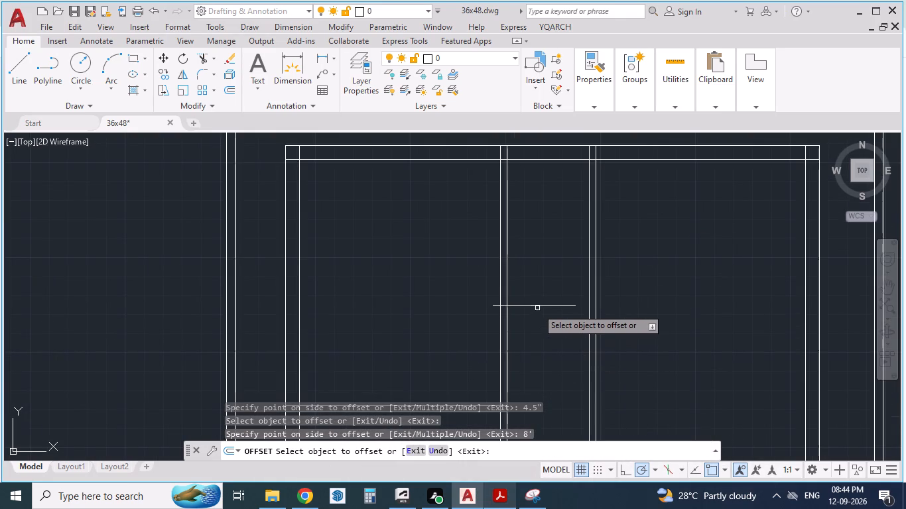
left_click(539, 306)
type("4.5")
key("shift+quotedbl")
key("Return")
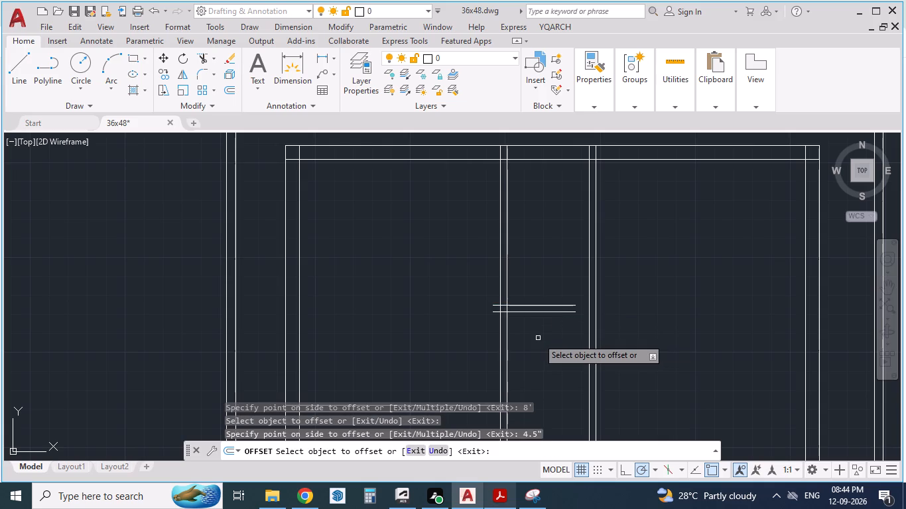
Offset the toilet's south partition line 4'7-1/2" south and the new line 4.5" further for the powder room's south partition.
left_click(507, 498)
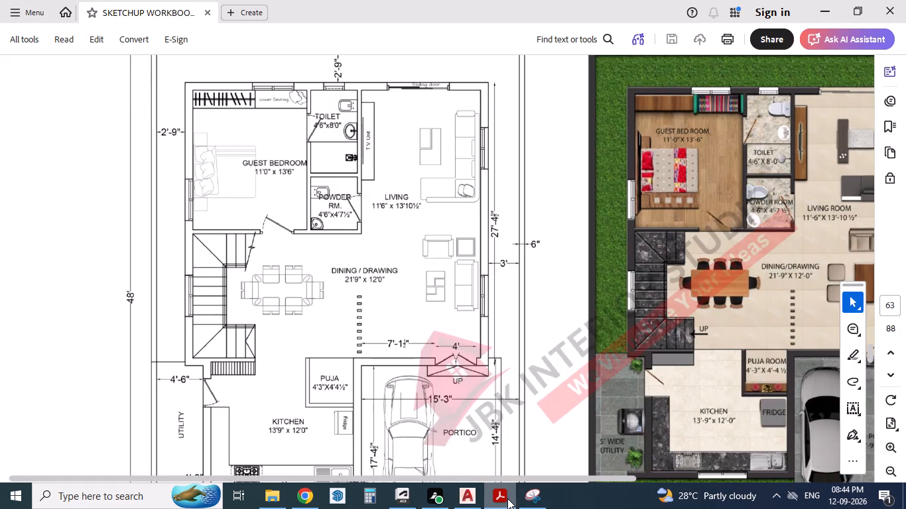
left_click(507, 498)
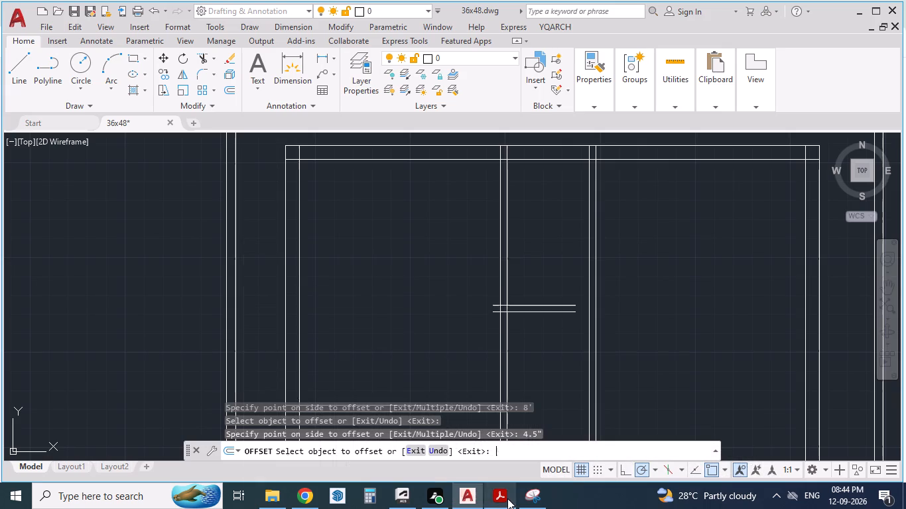
scroll(536, 194, "down", 2)
scroll(552, 308, "up", 2)
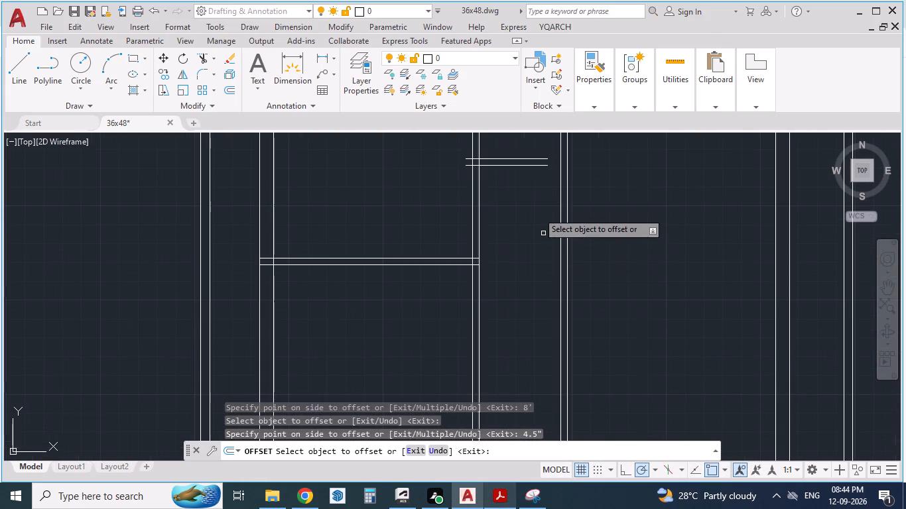
left_click(514, 166)
type("4'")
type("7-")
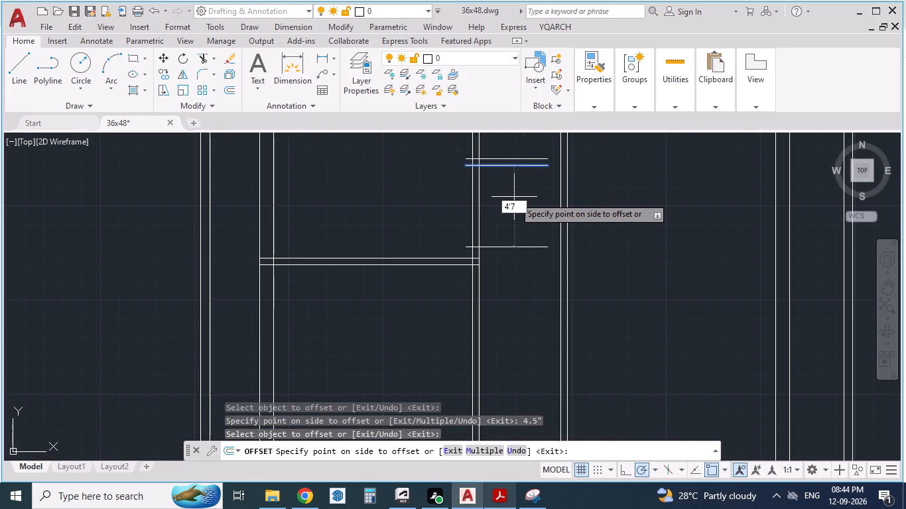
type("1/2\"")
key("Return")
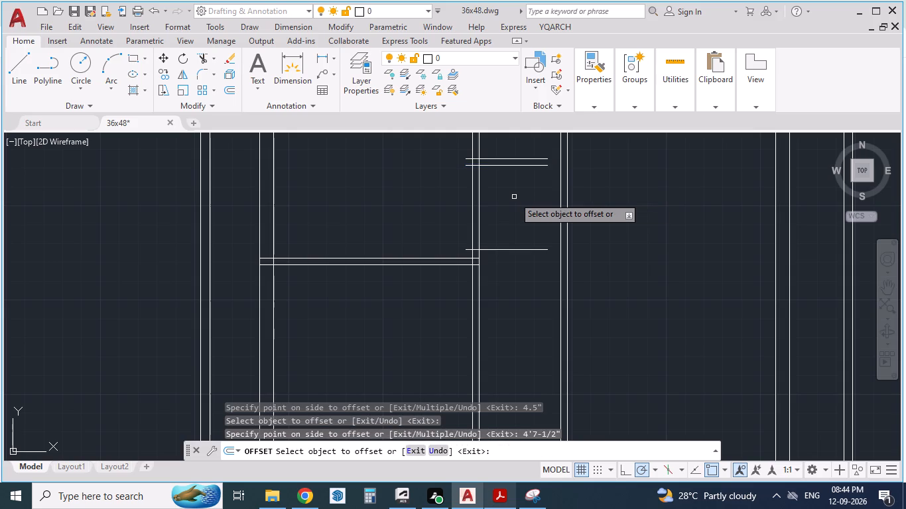
left_click(514, 249)
type("4.5\"")
key("Return")
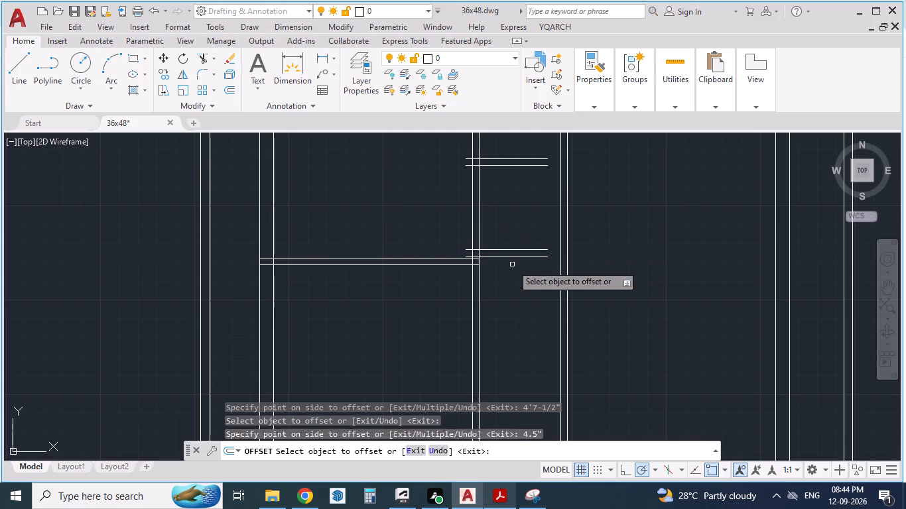
Compare the drawn toilet, powder room and guest bedroom partitions with the reference PDF, then end the Offset command.
scroll(513, 262, "up", 2)
scroll(496, 359, "down", 1)
left_click(507, 504)
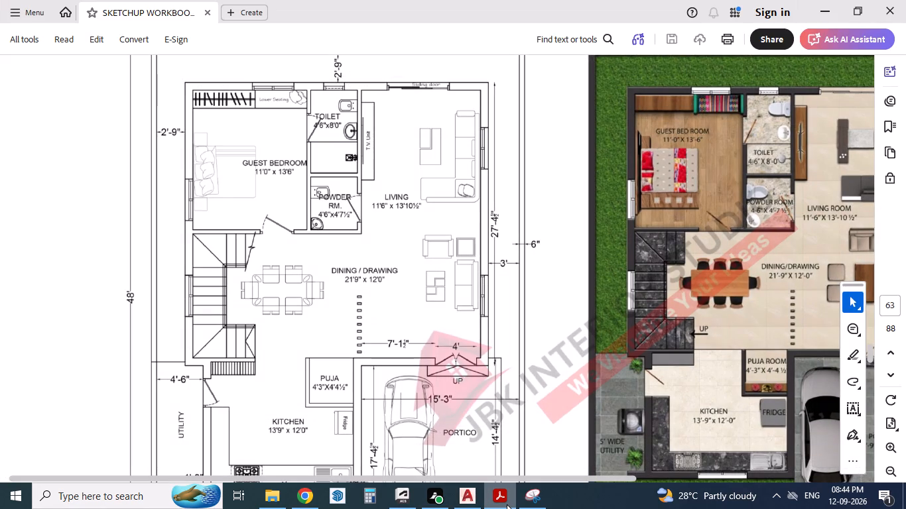
left_click(507, 504)
scroll(472, 327, "down", 2)
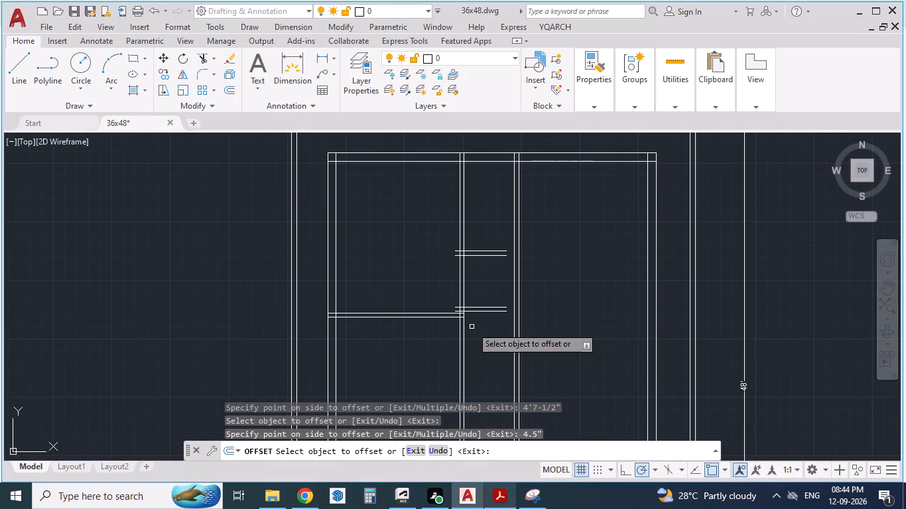
scroll(477, 252, "up", 1)
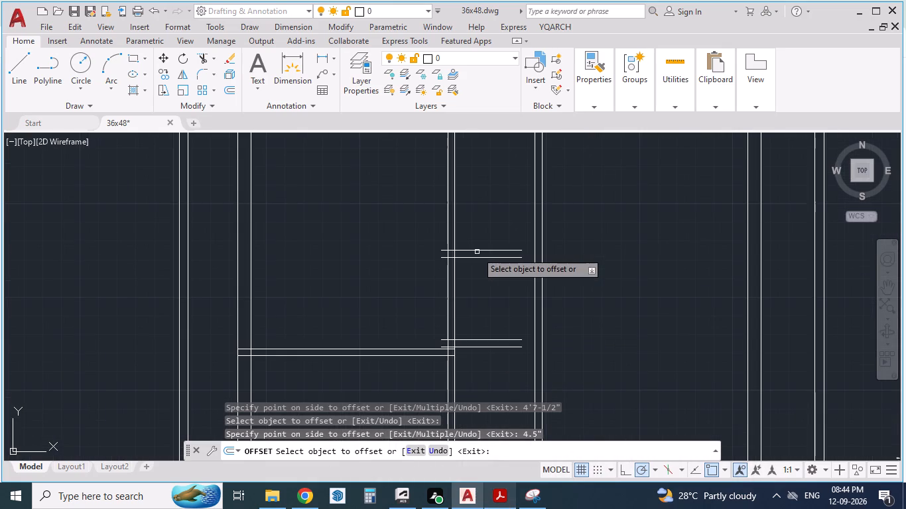
scroll(477, 254, "down", 1)
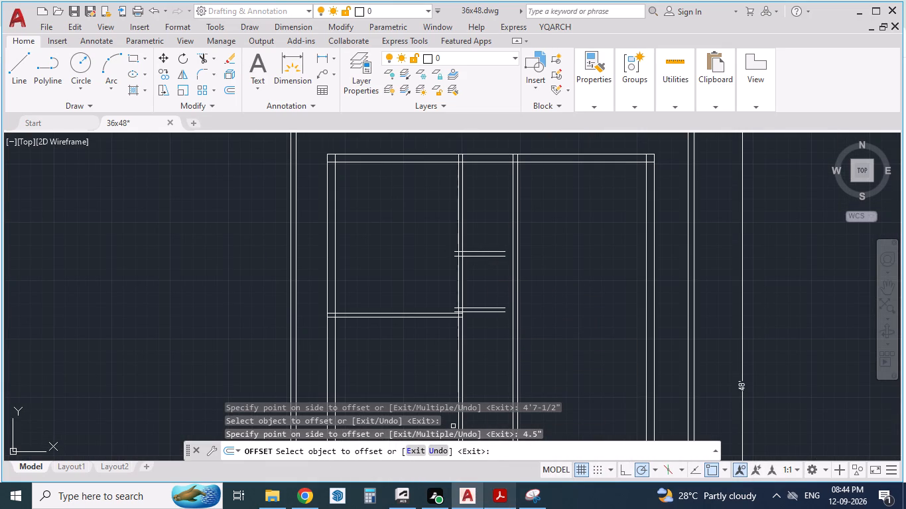
left_click(500, 498)
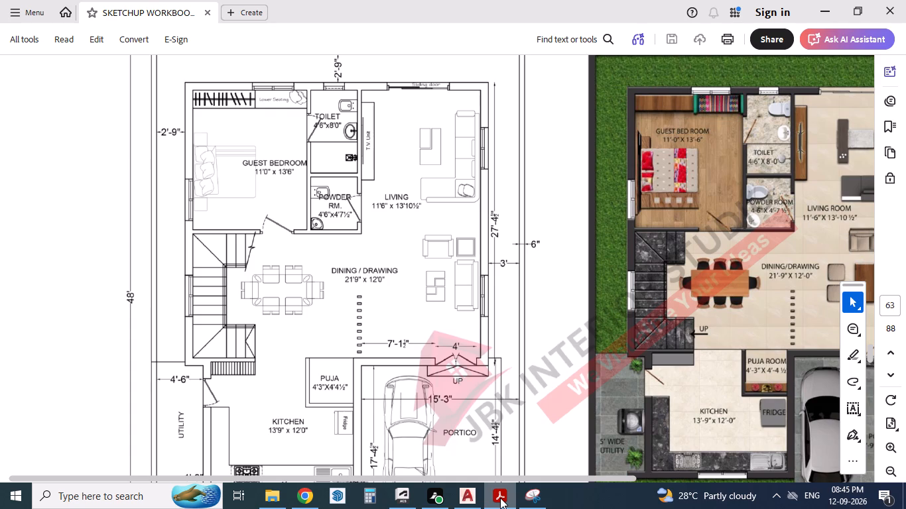
left_click(500, 498)
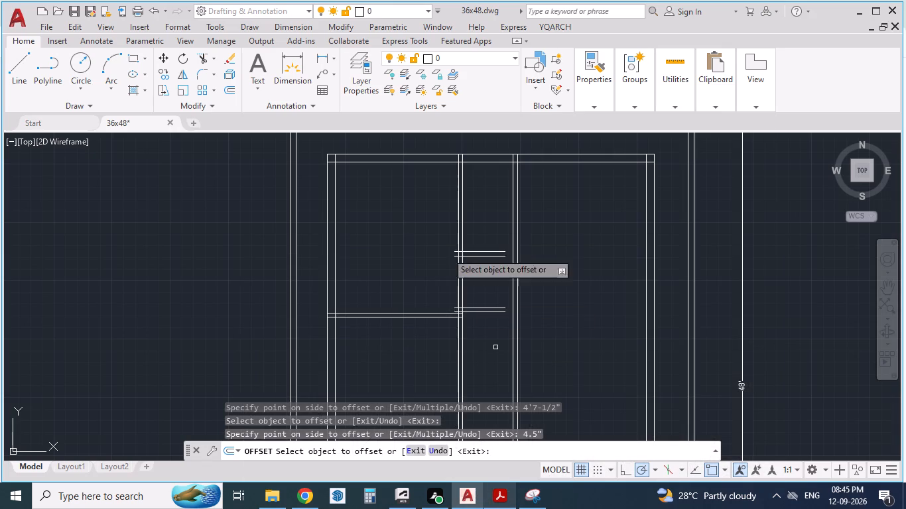
scroll(411, 237, "up", 1)
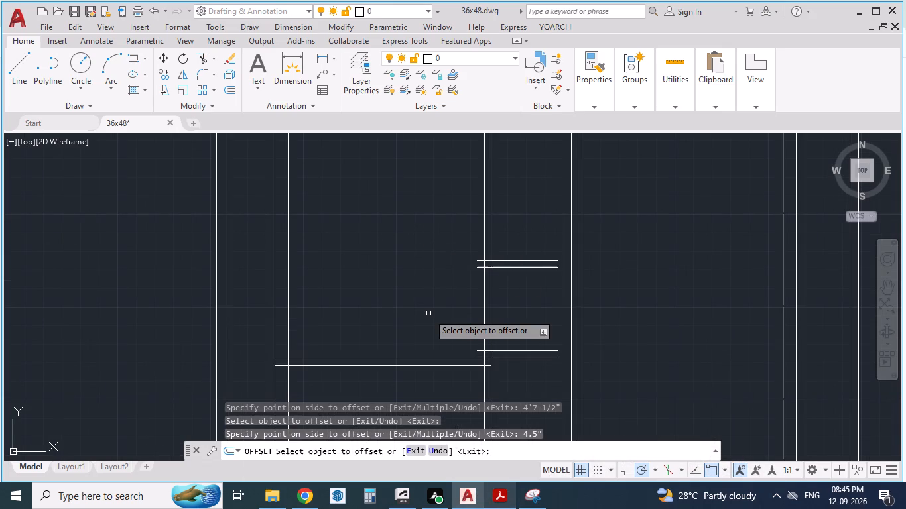
key("Escape")
key("Escape")
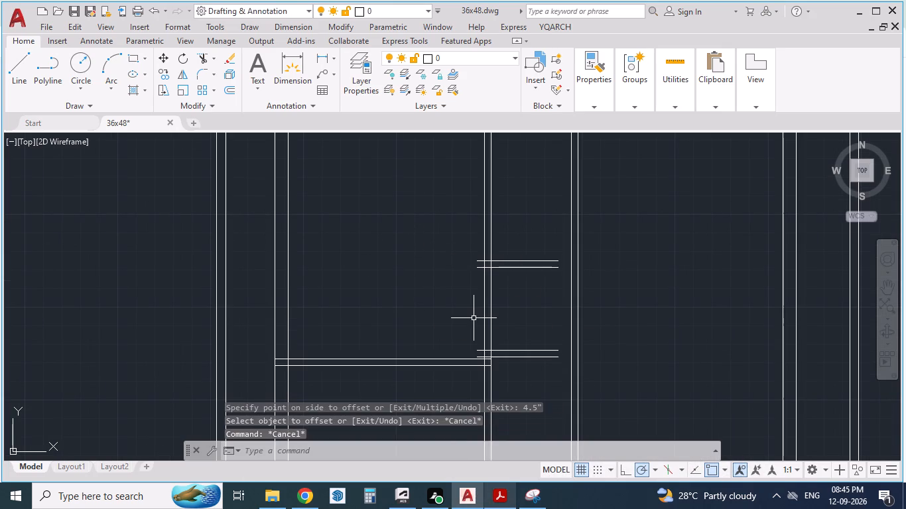
Extend the four toilet and powder room south partition lines east to the far face of the east partition.
type("ex")
key("Return")
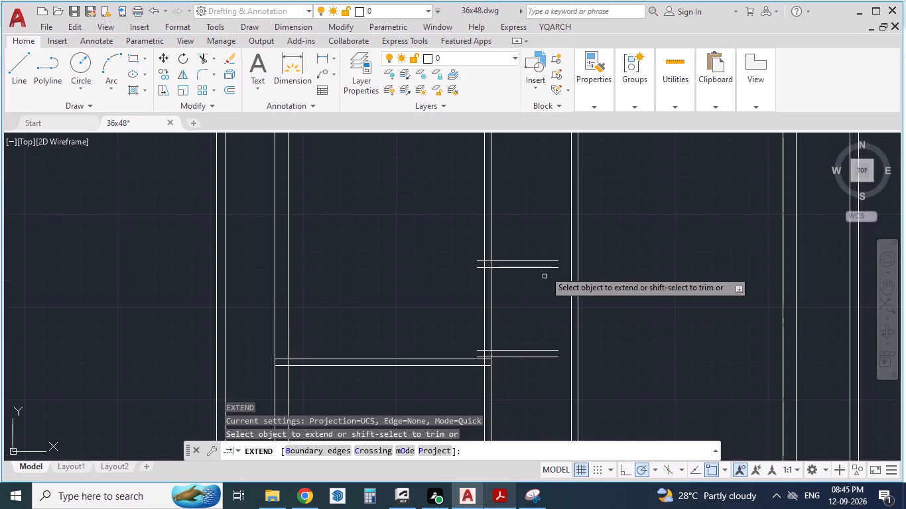
left_click(544, 265)
left_click(542, 274)
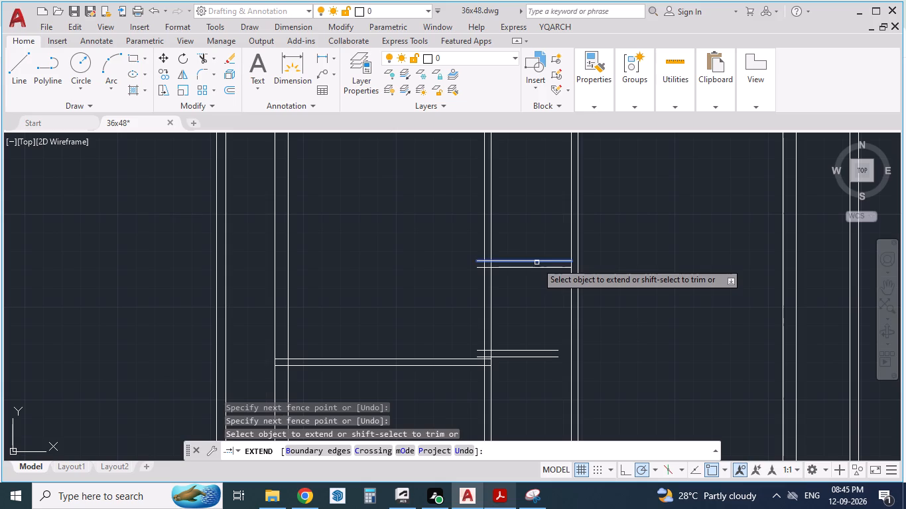
left_click(537, 262)
left_click(544, 262)
left_click(543, 268)
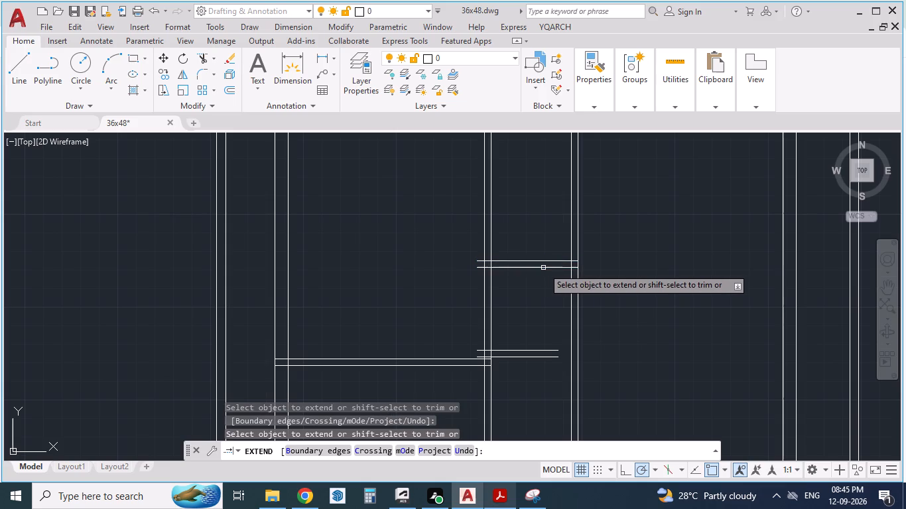
left_click(538, 351)
left_click(547, 349)
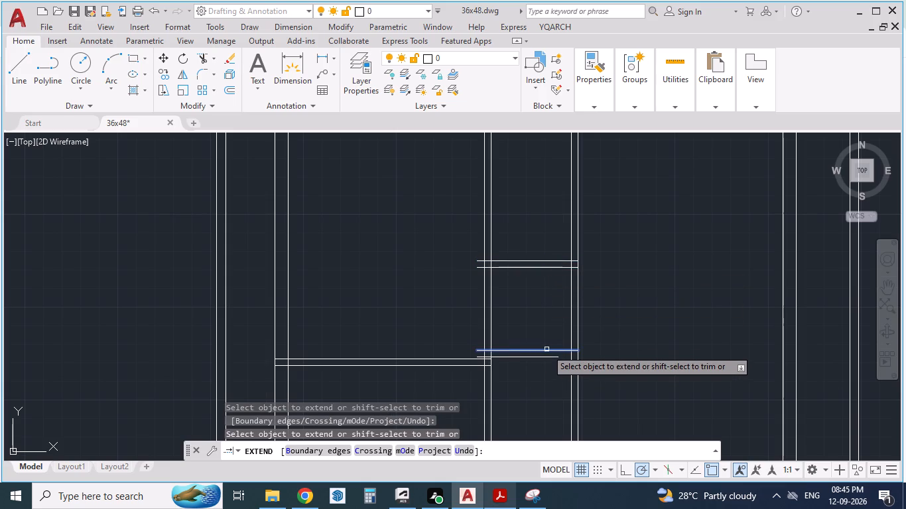
left_click(544, 357)
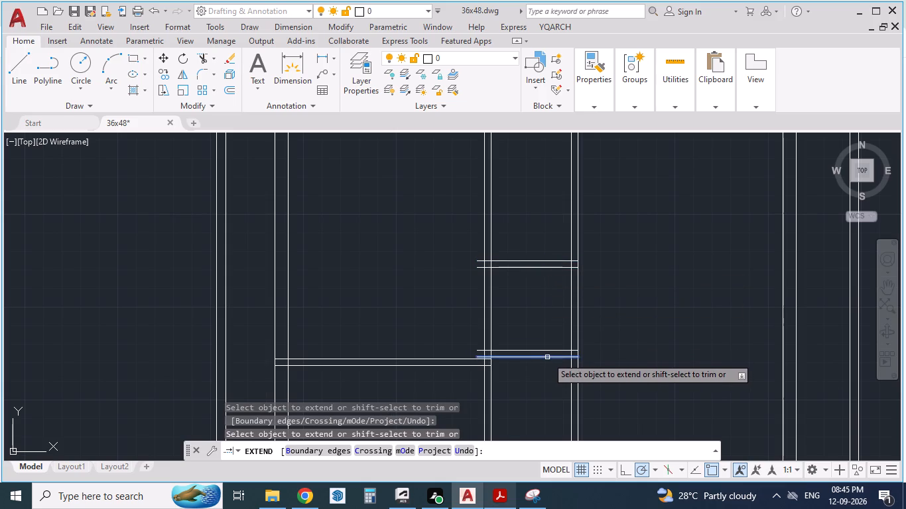
left_click(547, 357)
Extend the short inner north wall line above the toilet east to the toilet's east partition.
scroll(519, 367, "down", 2)
scroll(527, 266, "up", 3)
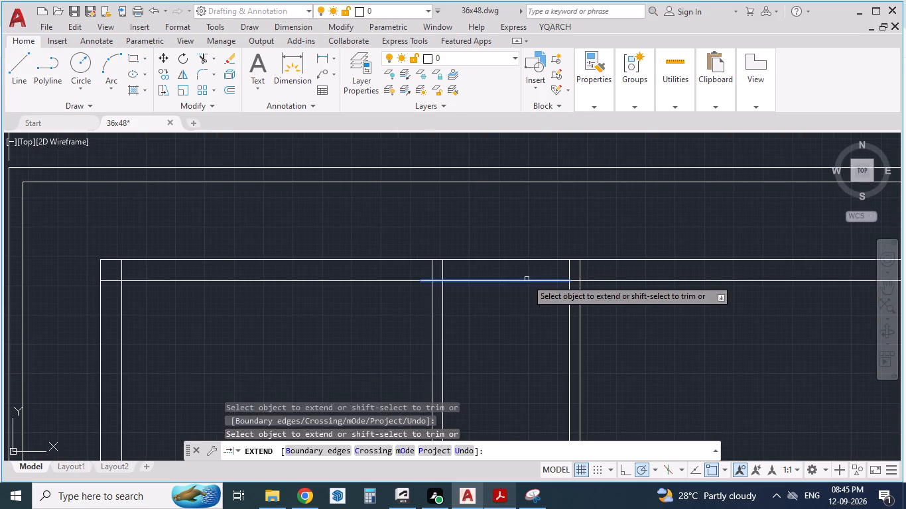
left_click(527, 282)
left_click(529, 258)
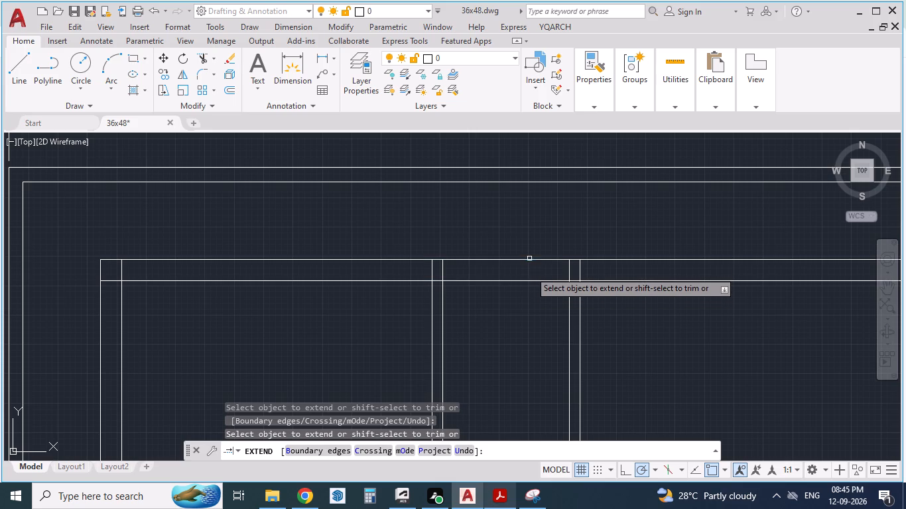
key("Escape")
key("Escape")
Dimension the powder room's interior using closed space dimensioning and compare it with the reference PDF.
scroll(489, 201, "down", 3)
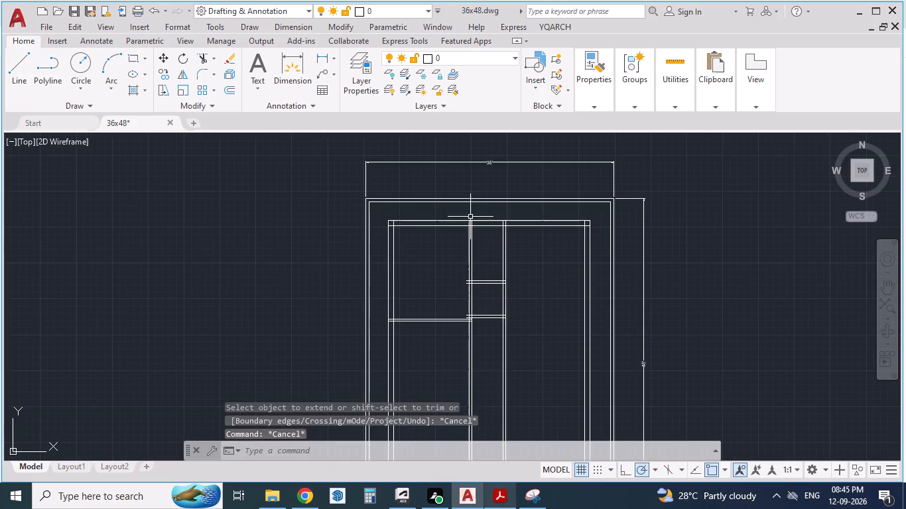
scroll(568, 294, "up", 1)
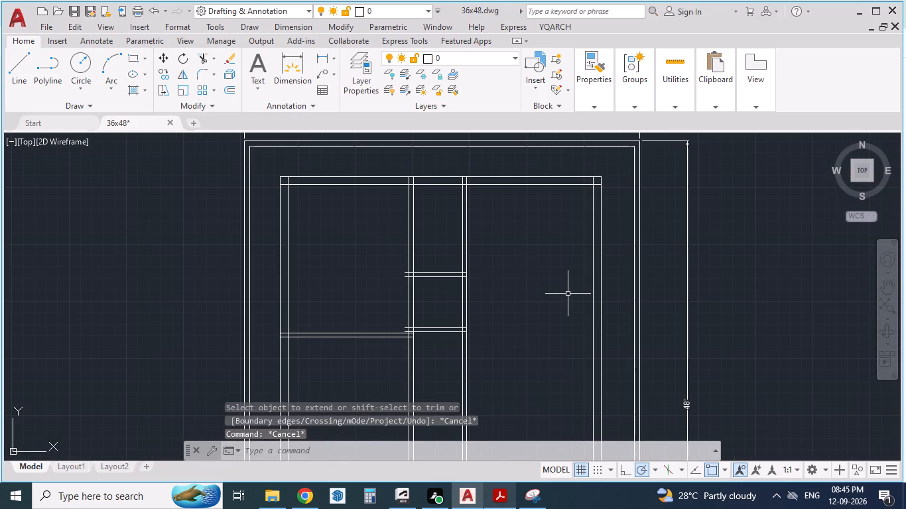
left_click(501, 496)
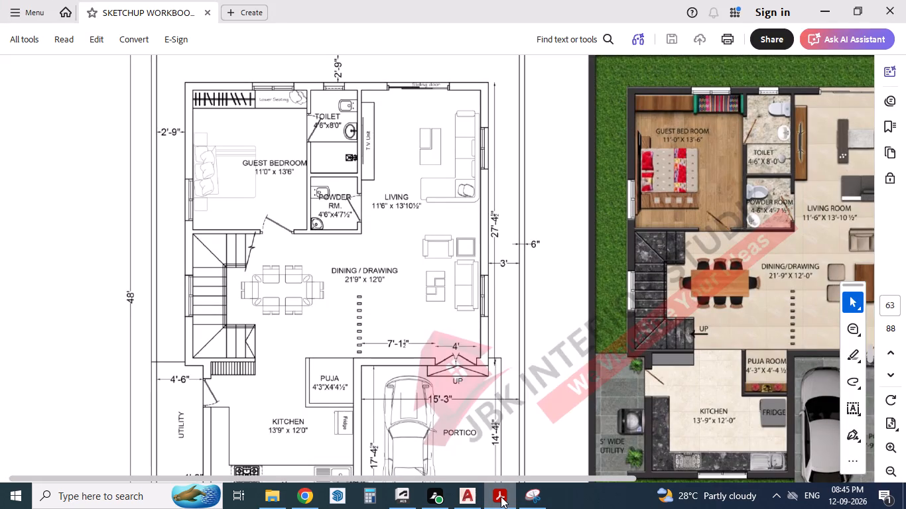
left_click(501, 496)
scroll(442, 330, "up", 1)
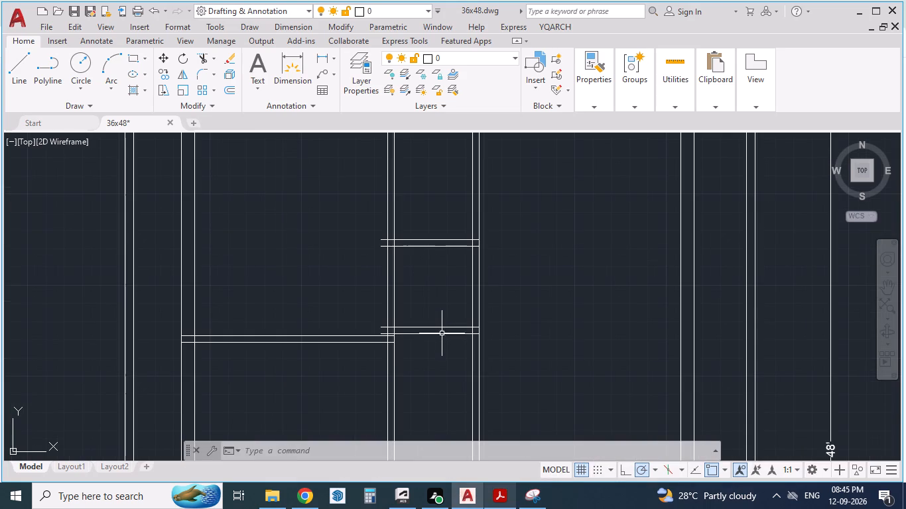
type("ddz")
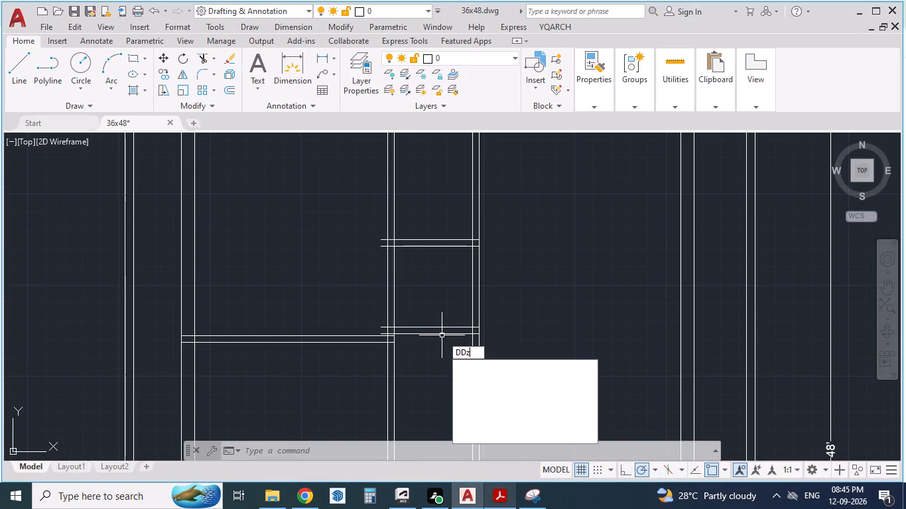
key("Return")
left_click(435, 302)
scroll(435, 302, "up", 1)
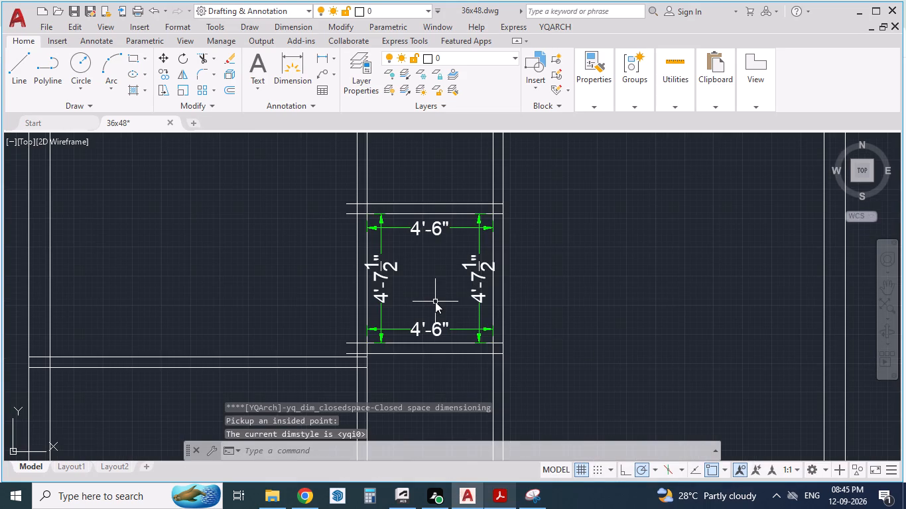
left_click(501, 502)
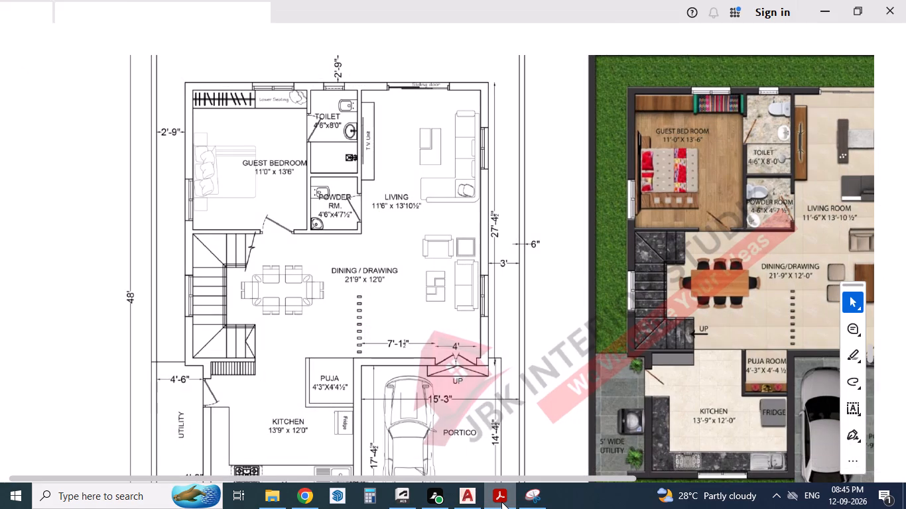
left_click(501, 502)
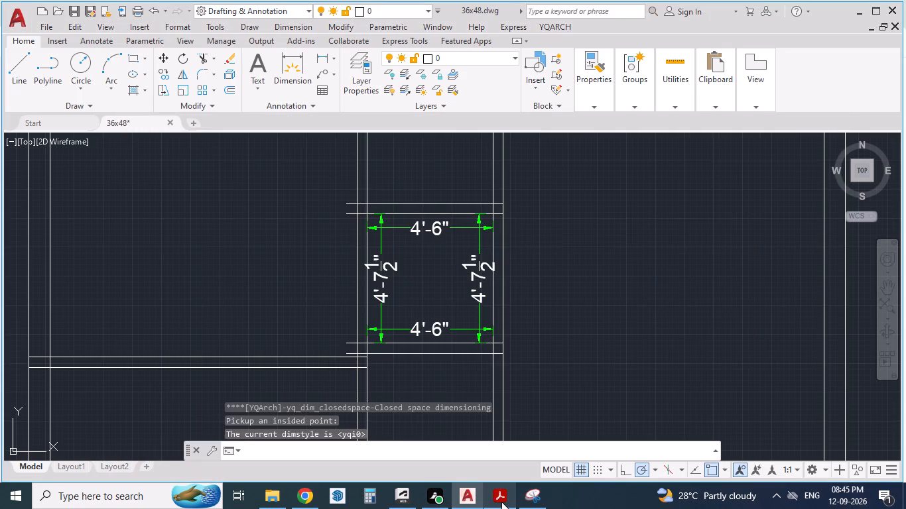
Dimension the guest bedroom's interior using closed space dimensioning and compare it with the room size in the reference PDF.
left_click(501, 502)
scroll(501, 502, "down", 1)
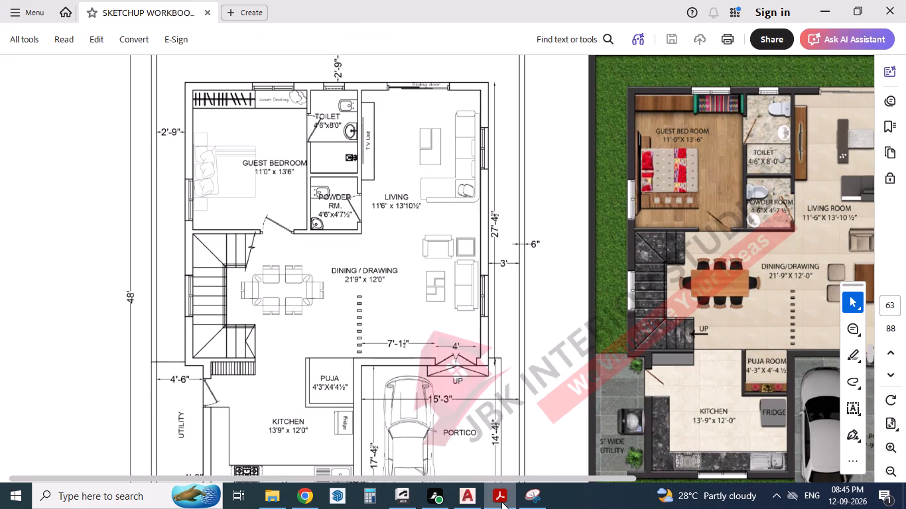
left_click(503, 492)
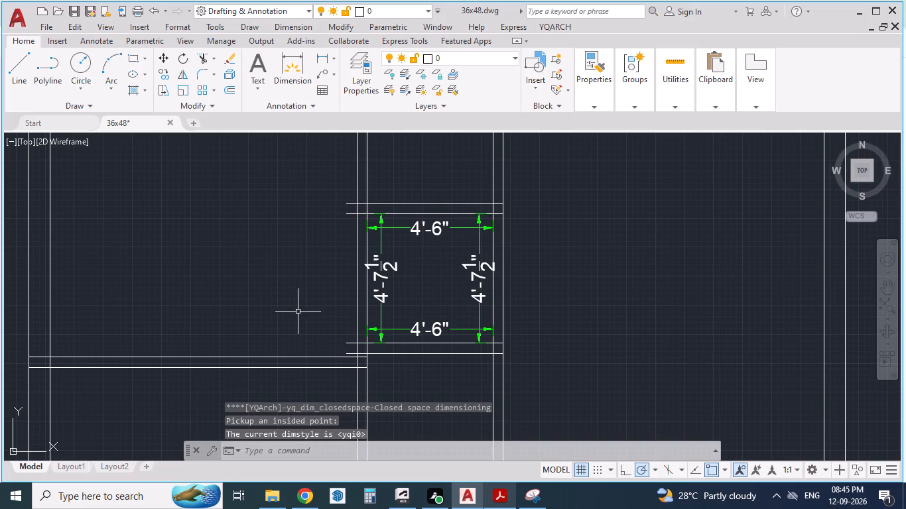
scroll(296, 311, "down", 2)
type("ddz")
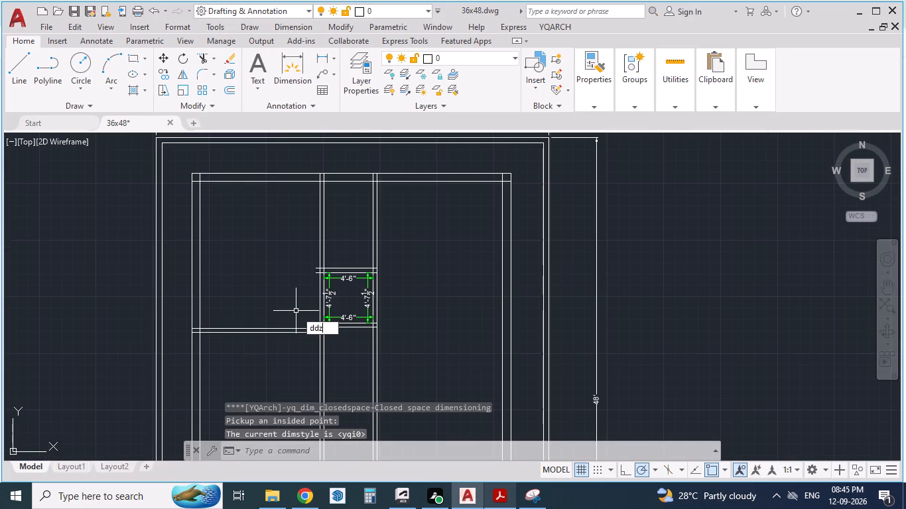
key("Return")
left_click(296, 311)
scroll(292, 338, "up", 1)
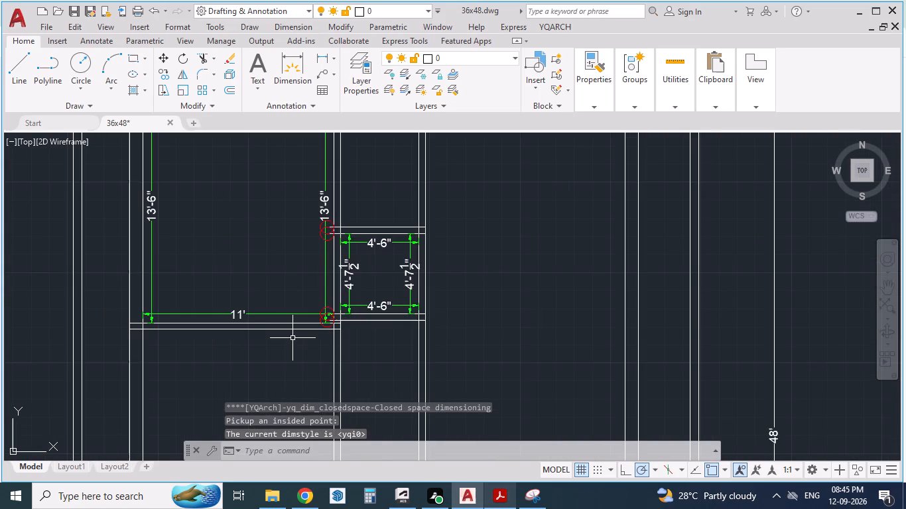
scroll(292, 338, "down", 1)
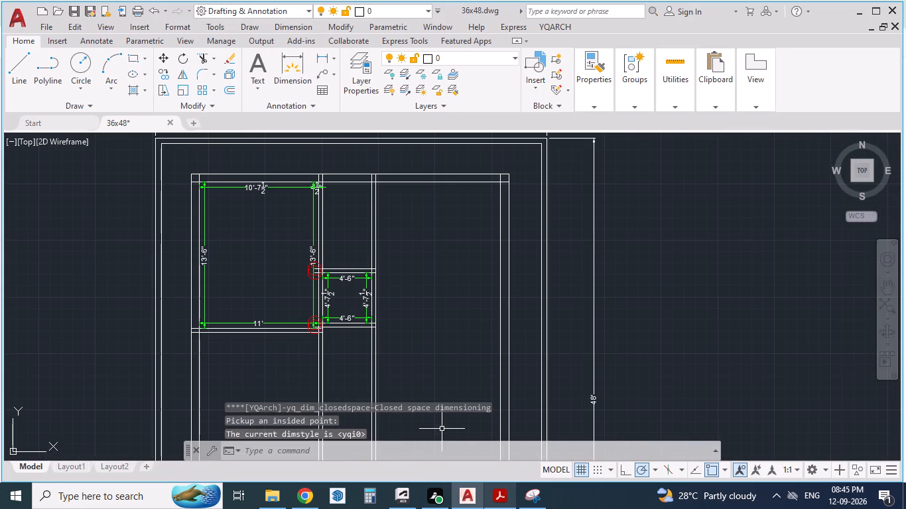
scroll(281, 359, "up", 2)
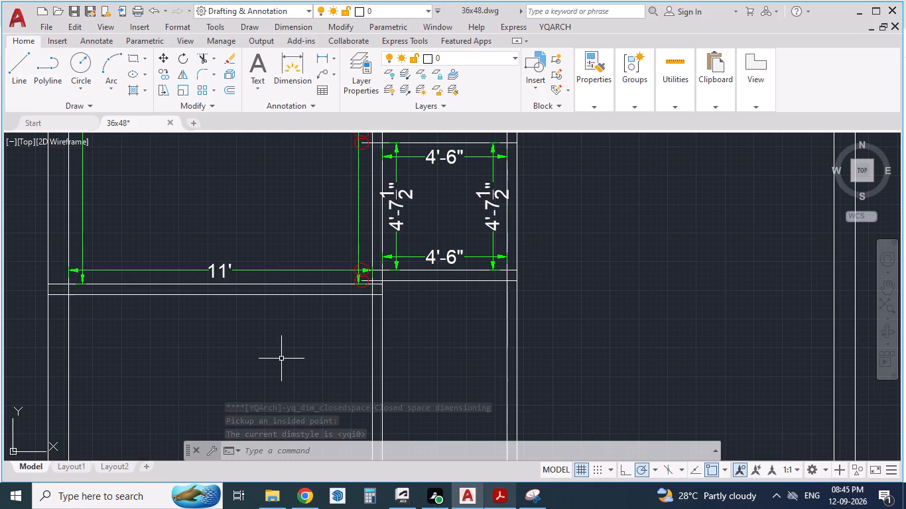
left_click(500, 484)
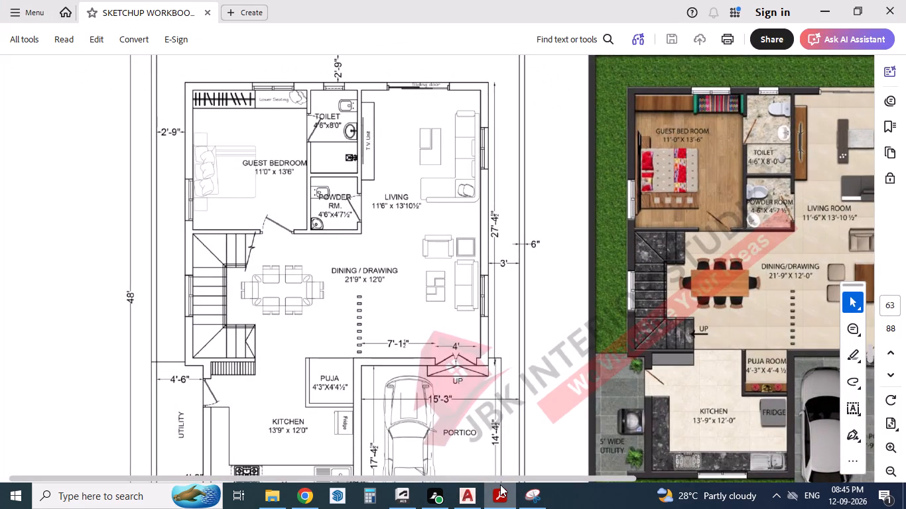
left_click(500, 484)
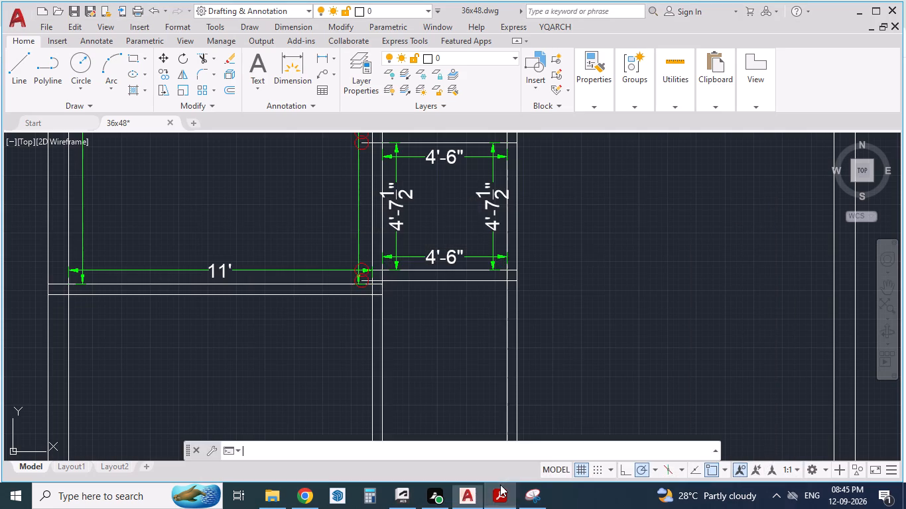
Add an aligned dimension between the south faces of the powder room and guest bedroom south partitions, then check the reference PDF.
scroll(397, 295, "up", 2)
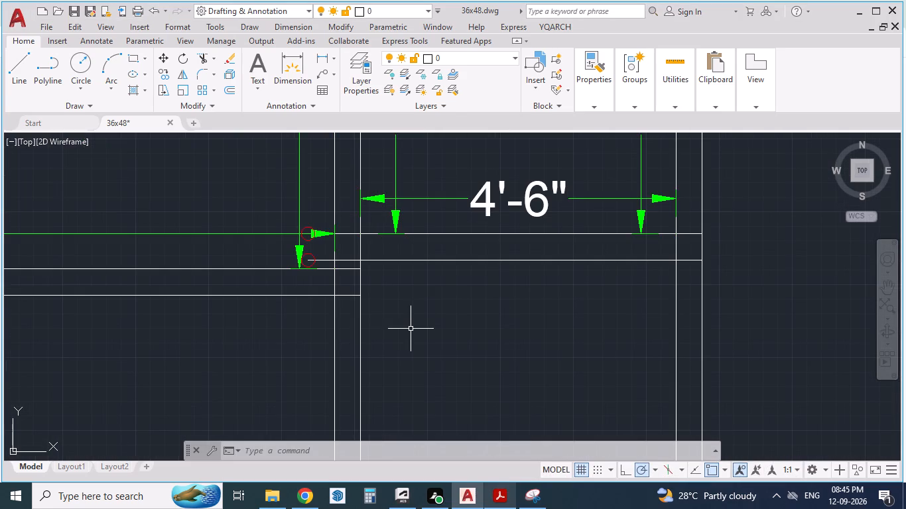
type("da")
key("Return")
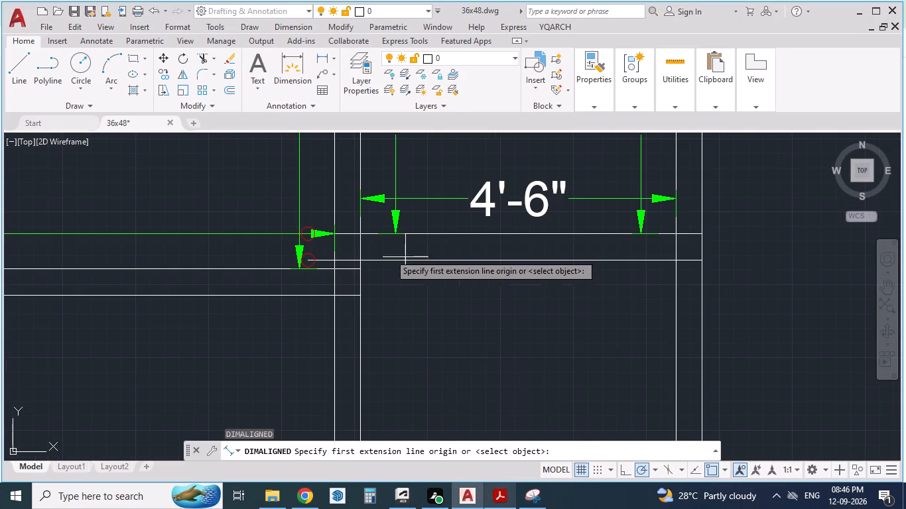
left_click(361, 259)
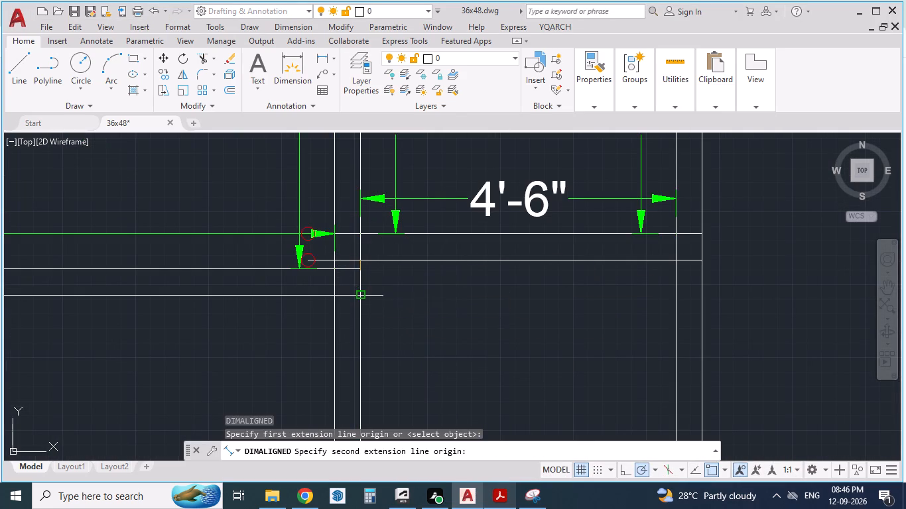
left_click(359, 294)
left_click(409, 301)
scroll(460, 349, "down", 1)
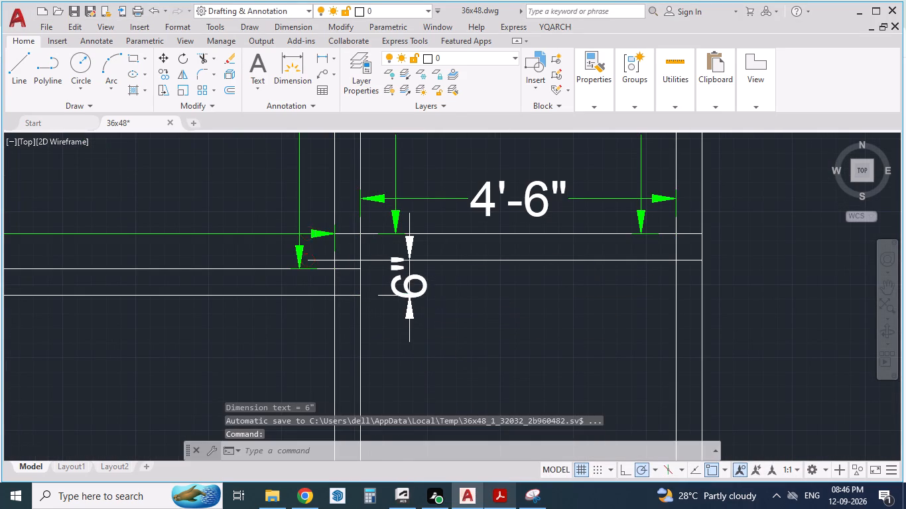
scroll(460, 353, "down", 1)
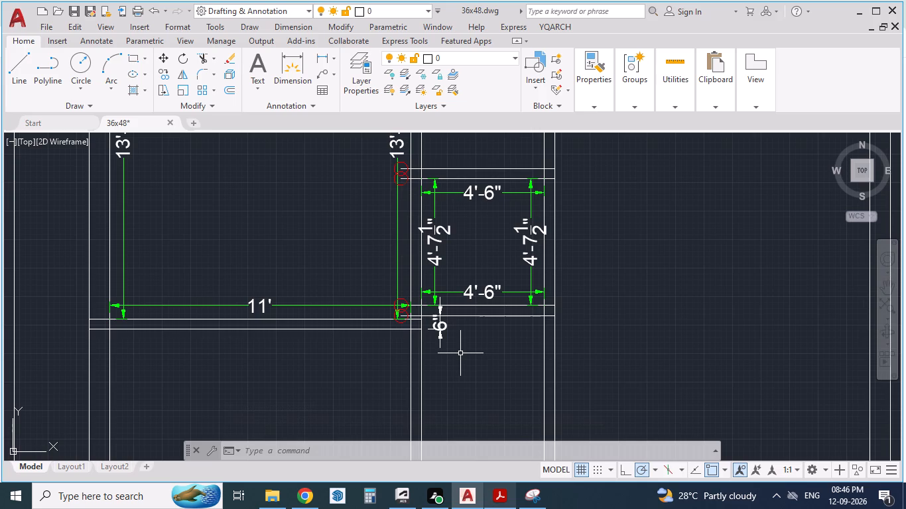
scroll(460, 353, "down", 2)
scroll(523, 207, "up", 1)
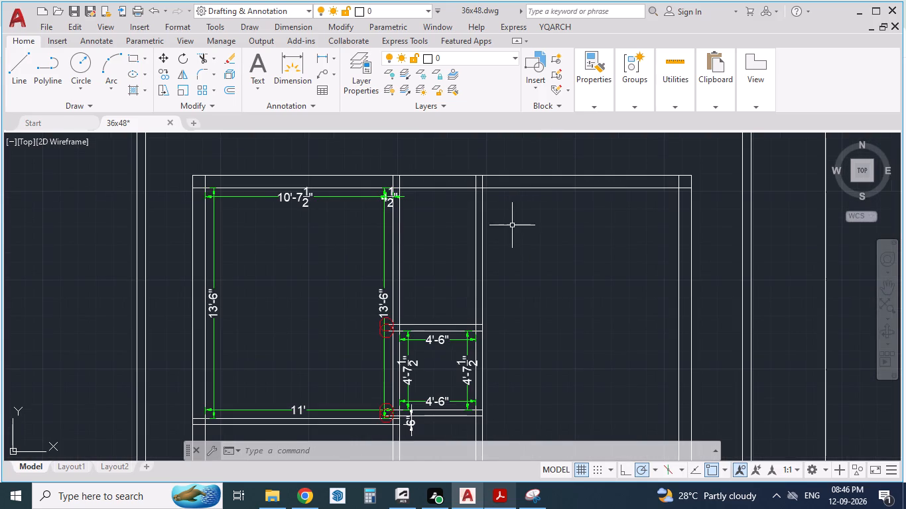
scroll(429, 265, "down", 1)
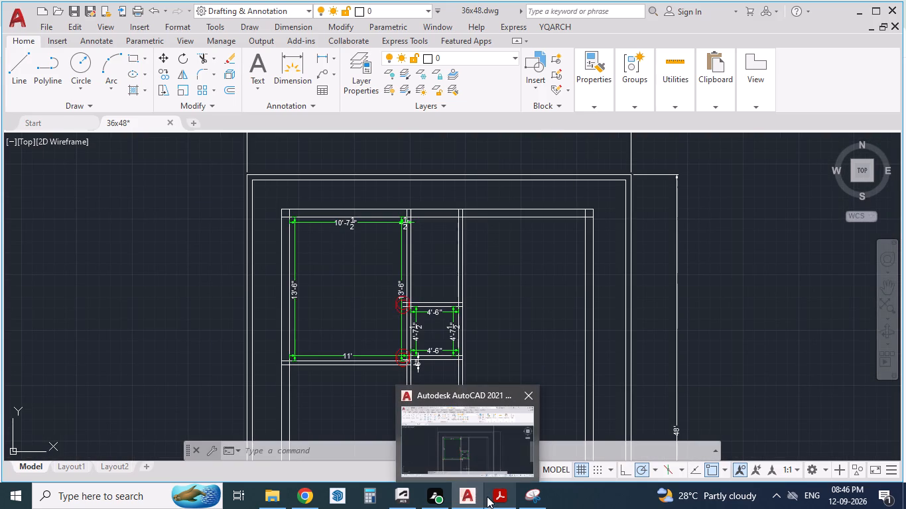
left_click(498, 496)
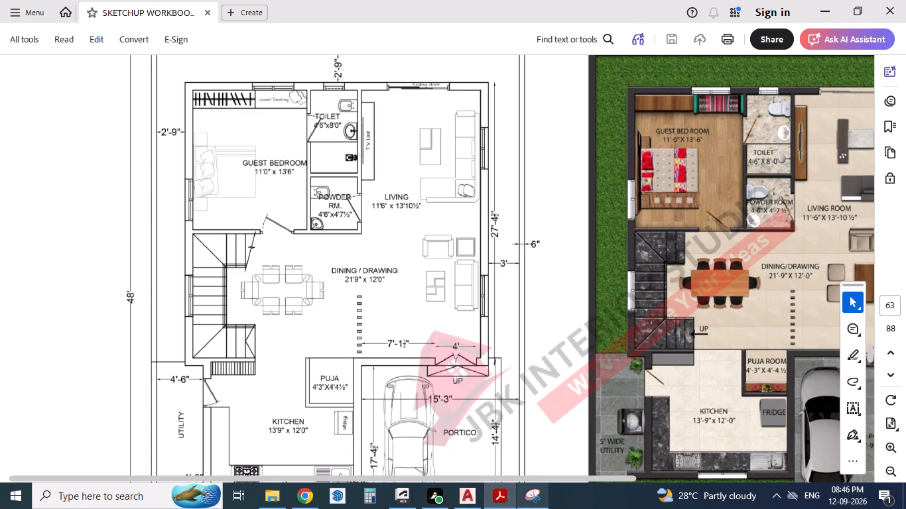
left_click(494, 501)
Add an aligned dimension across the living room from the toilet's east partition to the east outer wall, and compare with the PDF.
scroll(521, 336, "up", 1)
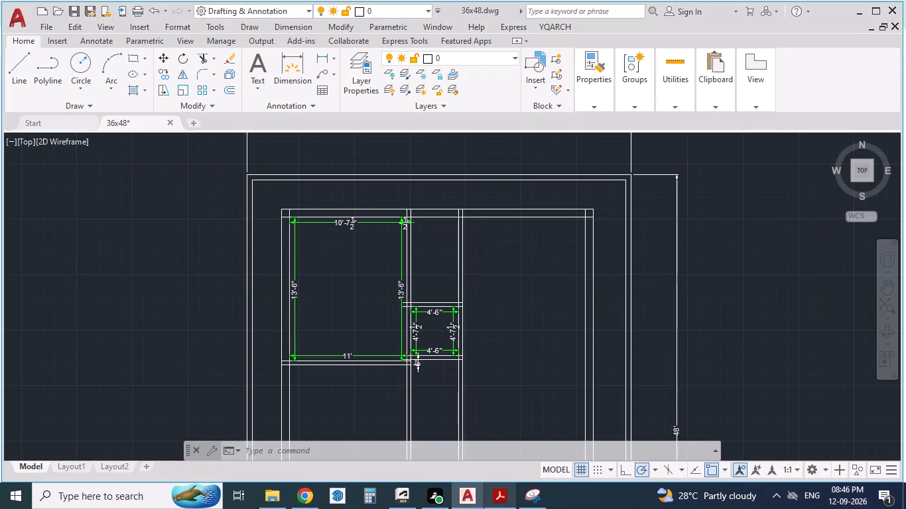
type("da")
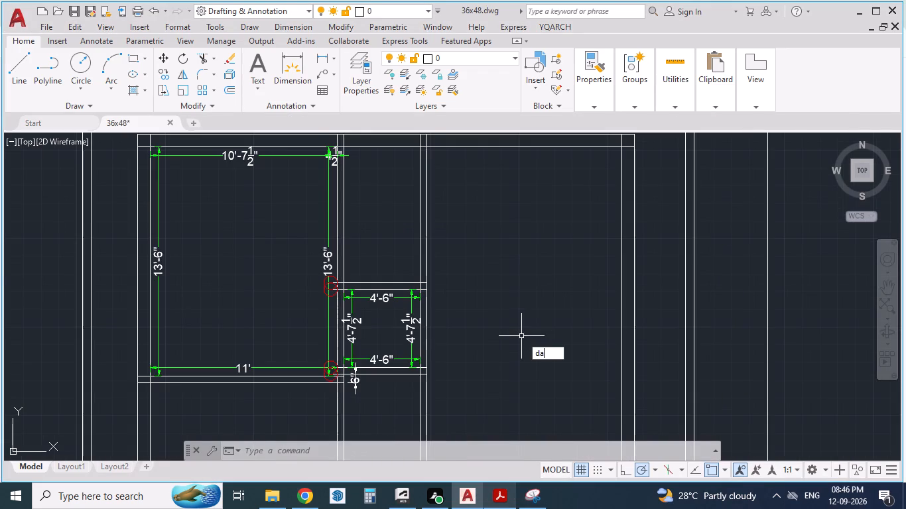
key("Return")
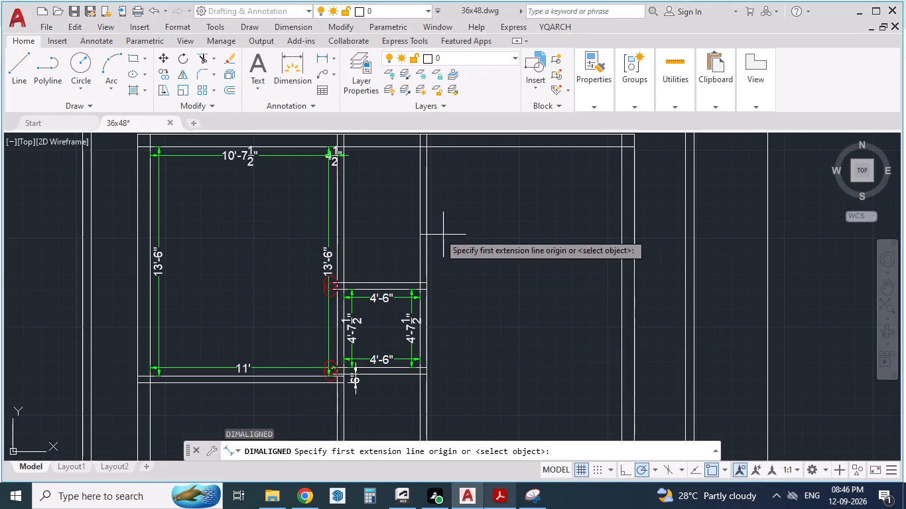
left_click(426, 231)
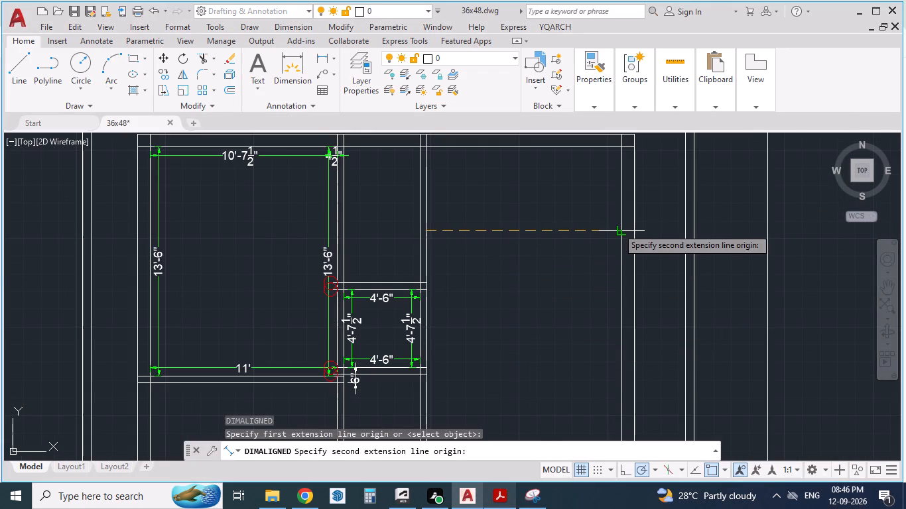
left_click(617, 229)
left_click(599, 254)
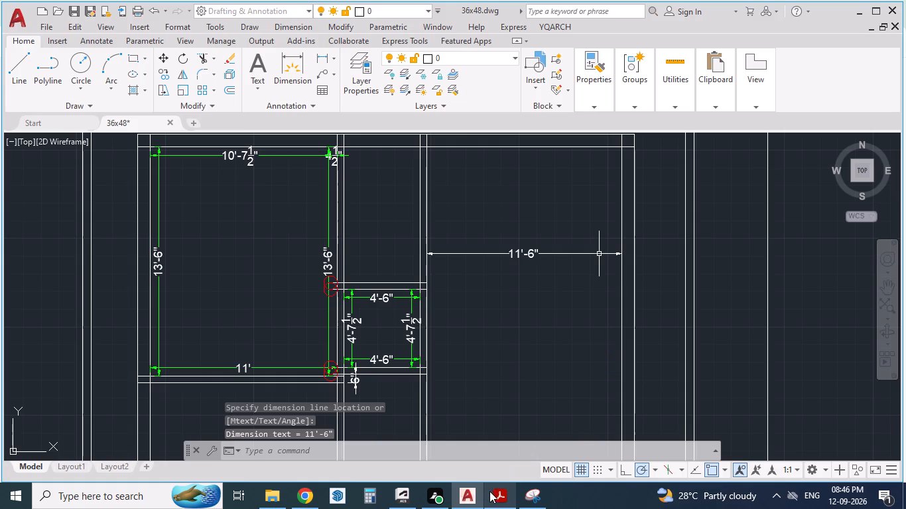
left_click(489, 492)
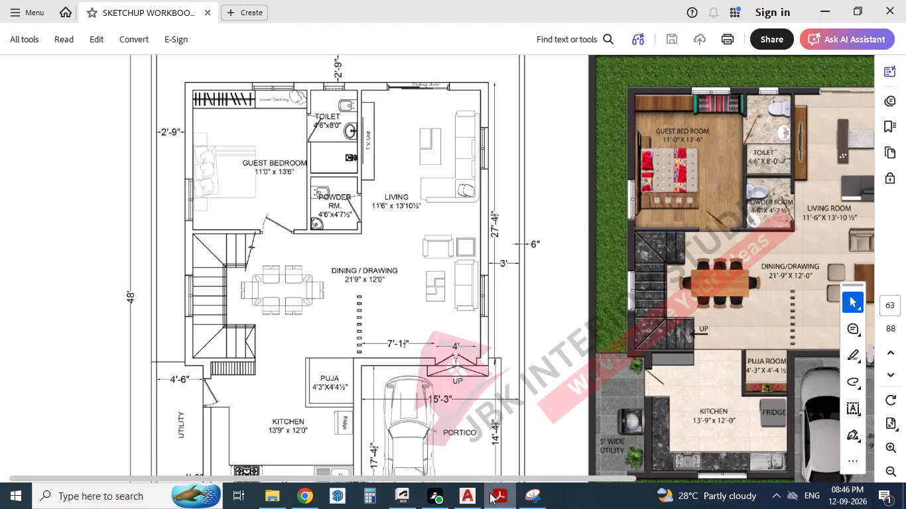
left_click(489, 492)
Add an aligned dimension for the living room's depth from the north wall to the powder room's south face, and compare with the PDF.
scroll(535, 289, "down", 1)
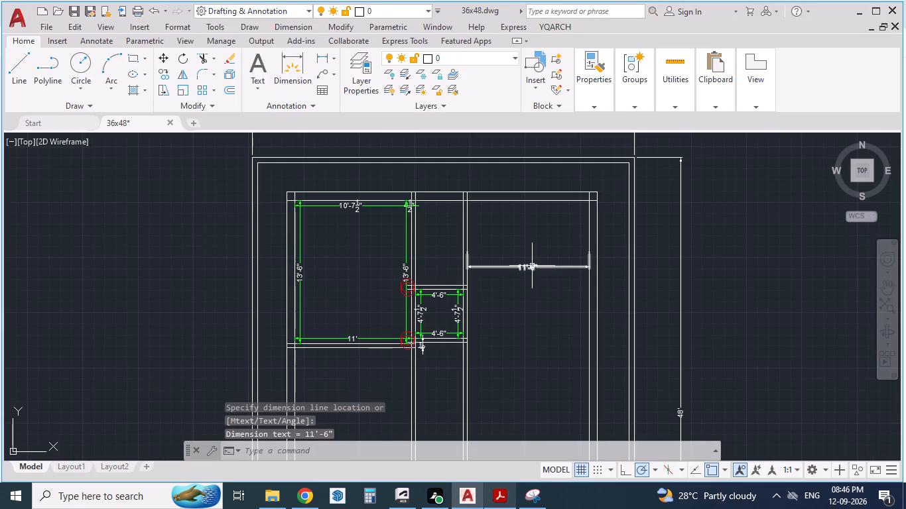
key("space")
left_click(543, 203)
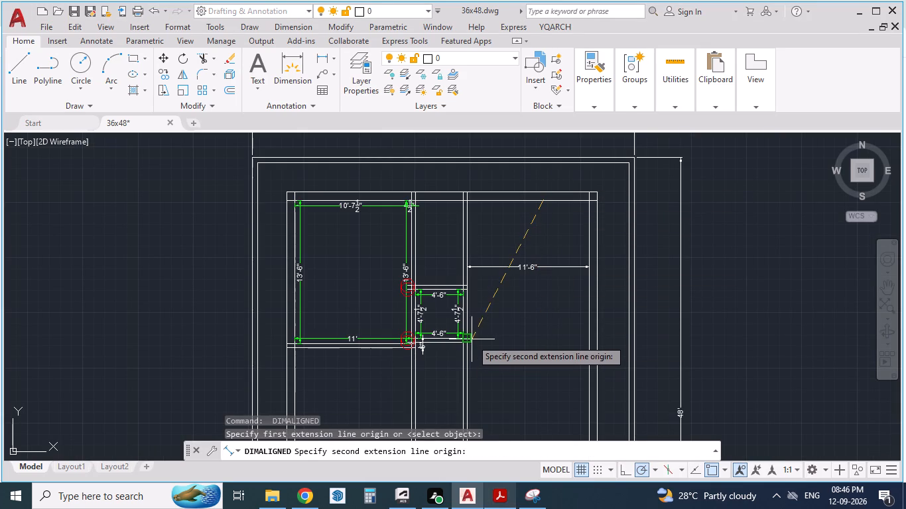
left_click(549, 346)
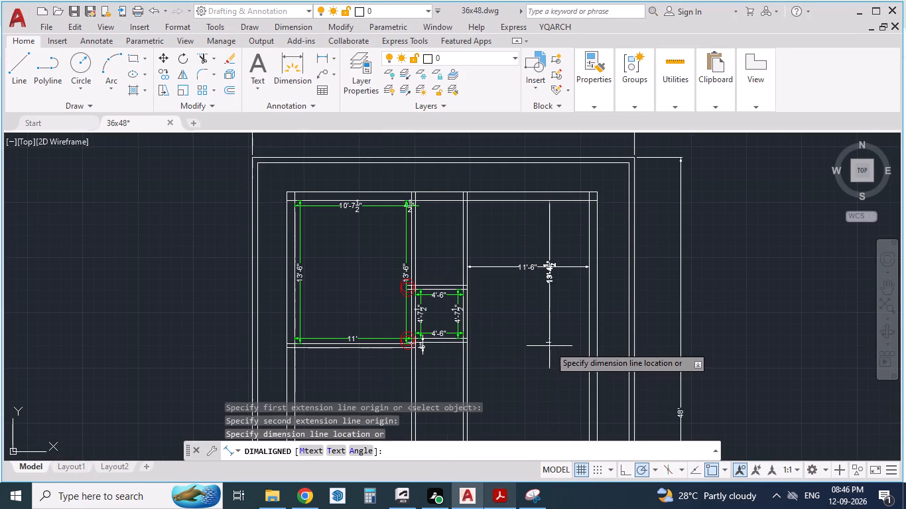
left_click(567, 347)
scroll(574, 292, "up", 2)
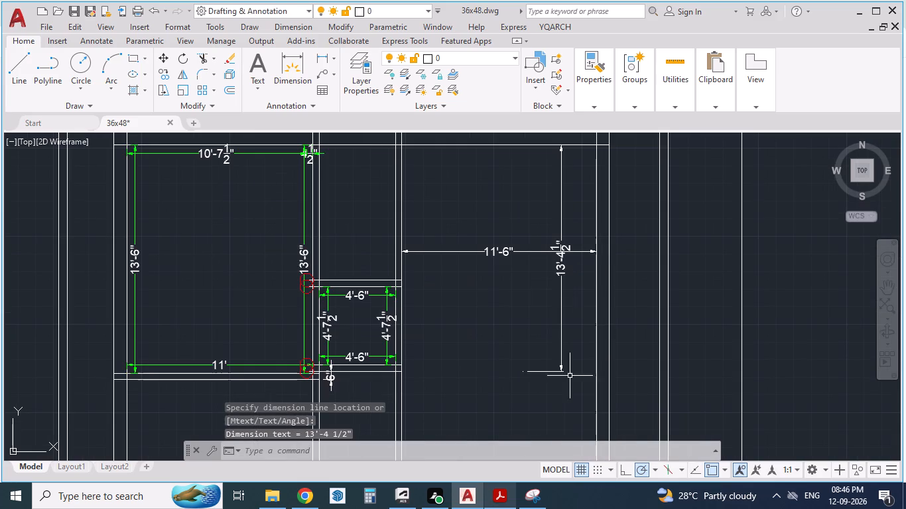
left_click(503, 488)
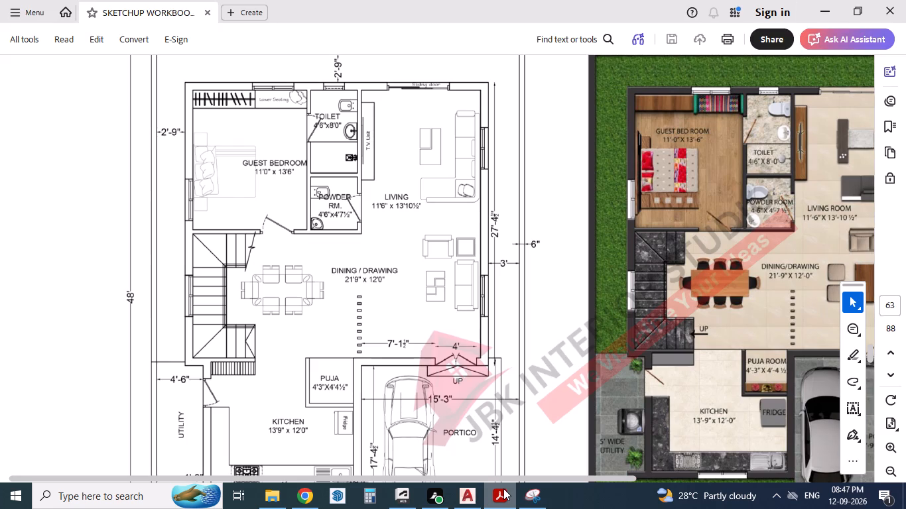
left_click(499, 499)
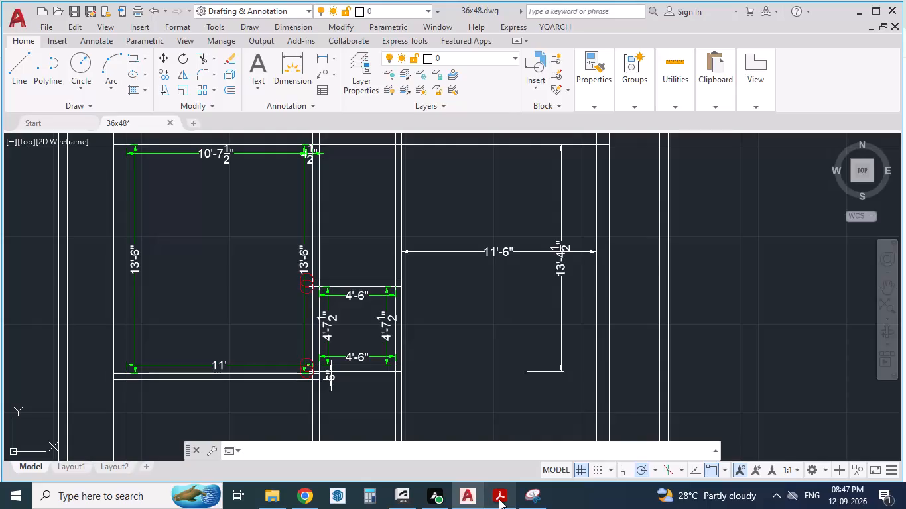
Dimension the toilet's interior using closed space dimensioning and compare it with the reference PDF.
scroll(400, 508, "down", 1)
scroll(398, 508, "up", 1)
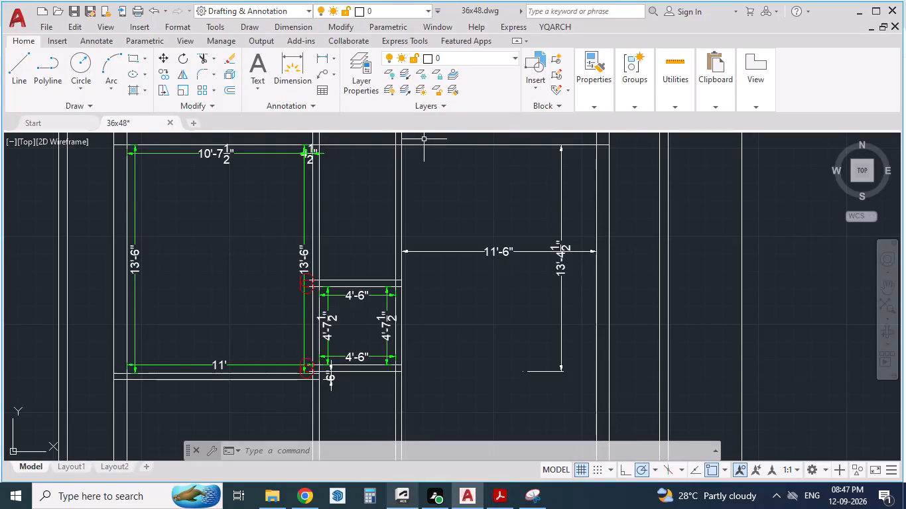
scroll(393, 231, "down", 1)
scroll(394, 198, "up", 1)
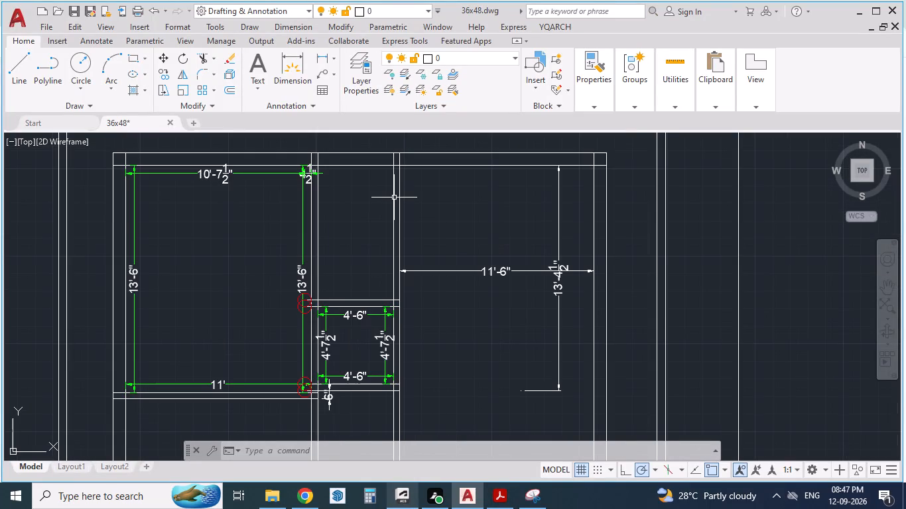
type("dd")
key("z")
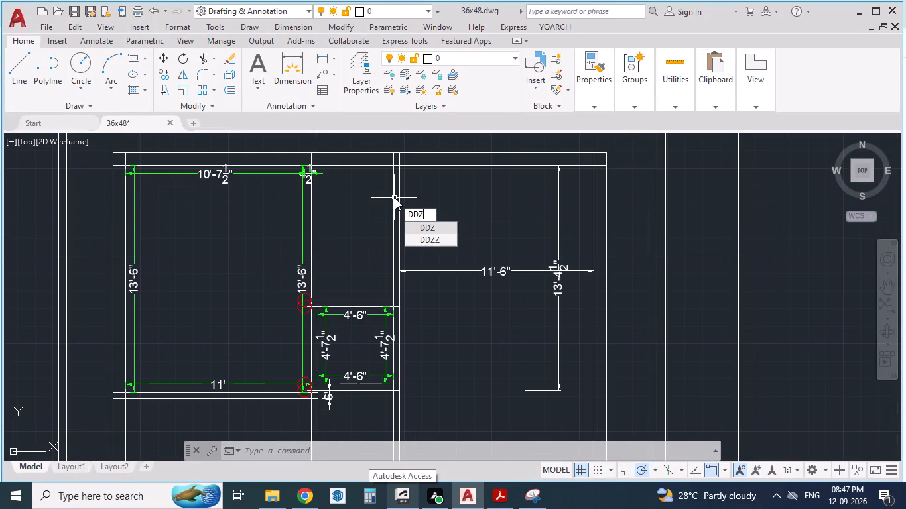
key("Return")
left_click(355, 228)
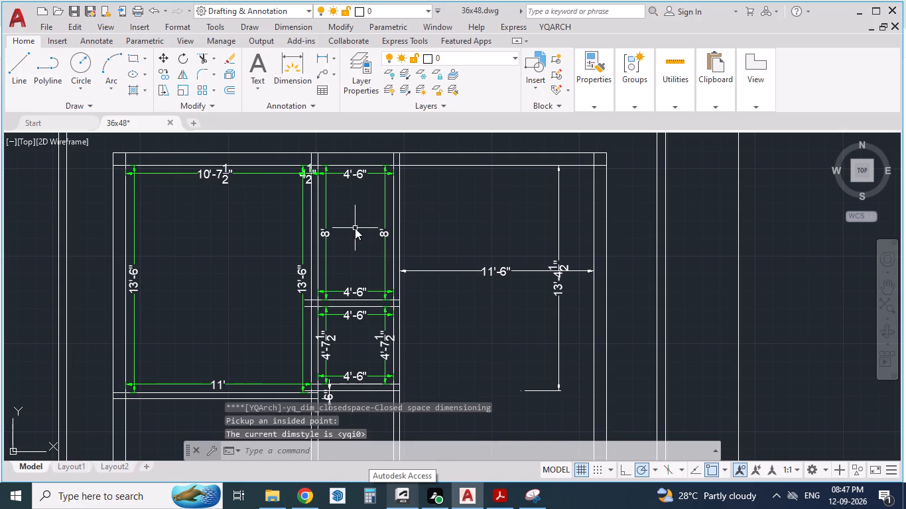
left_click(500, 496)
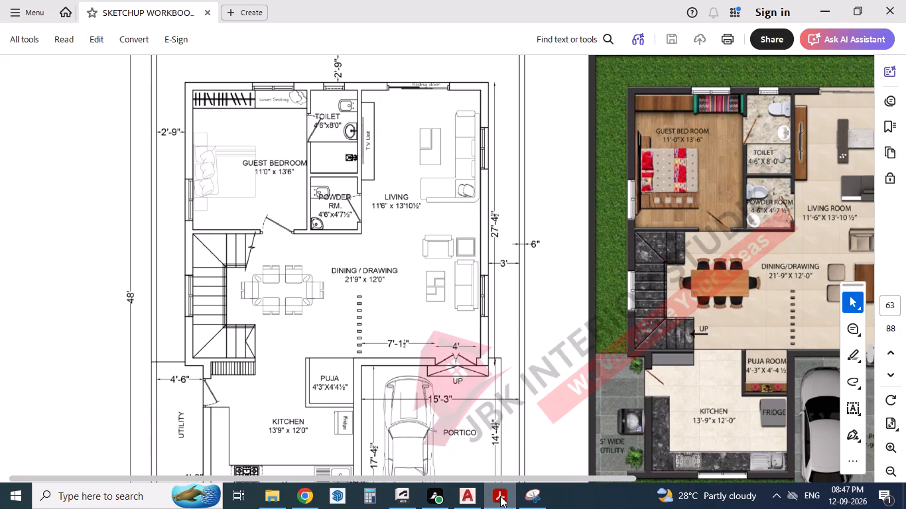
left_click(500, 496)
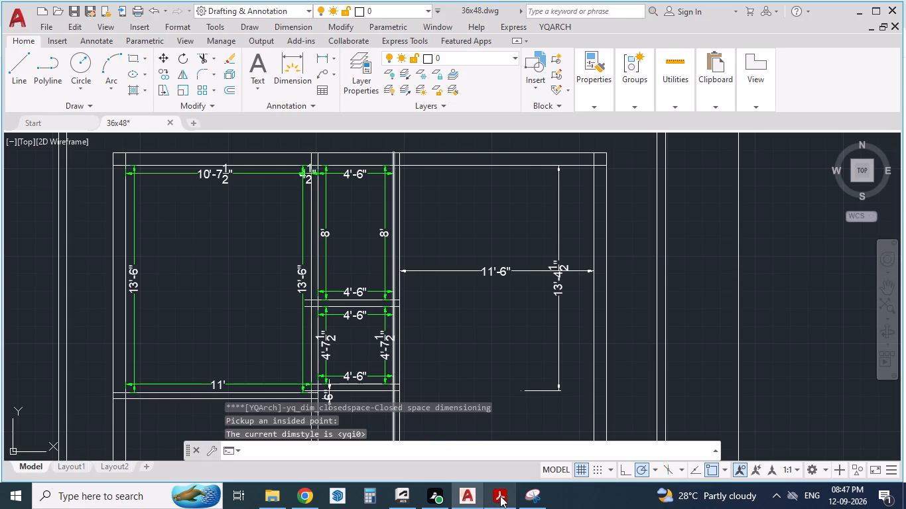
left_click(500, 496)
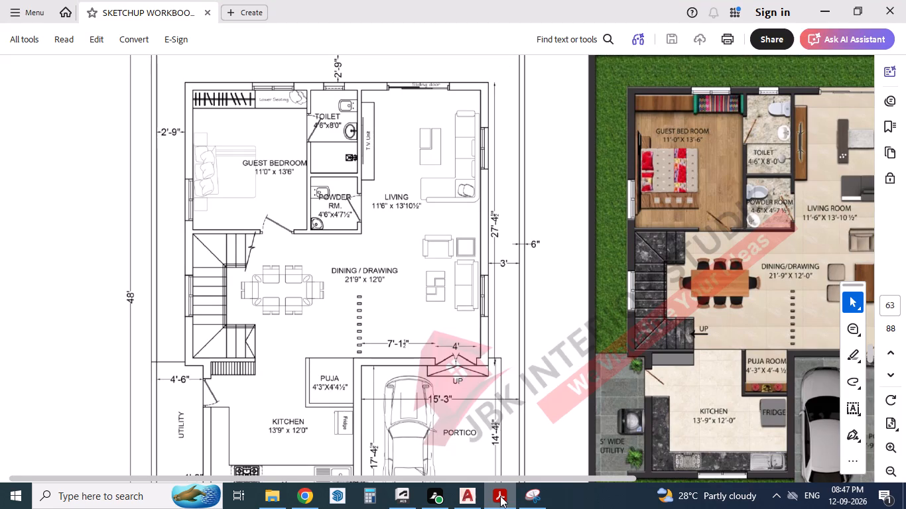
Examine the offset between the guest bedroom and powder room south partitions in the AutoCAD drawing and compare it with the reference PDF.
left_click(500, 496)
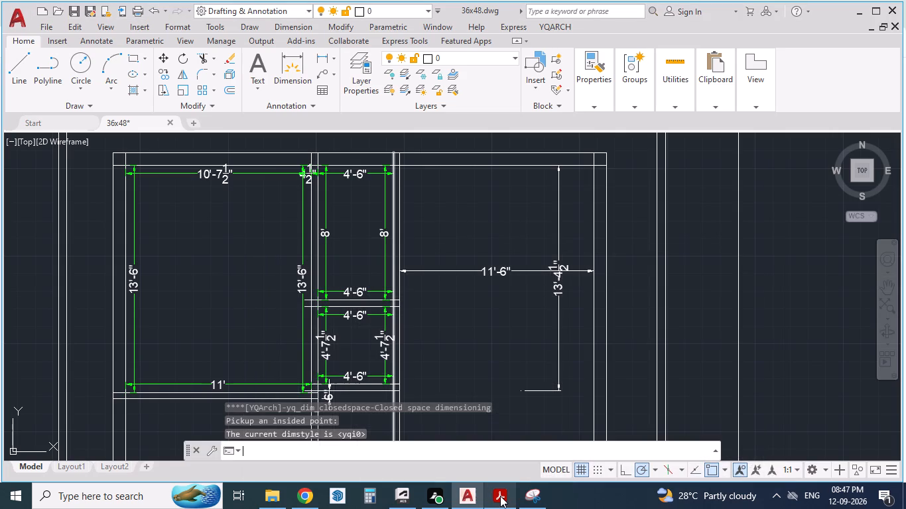
scroll(525, 331, "down", 1)
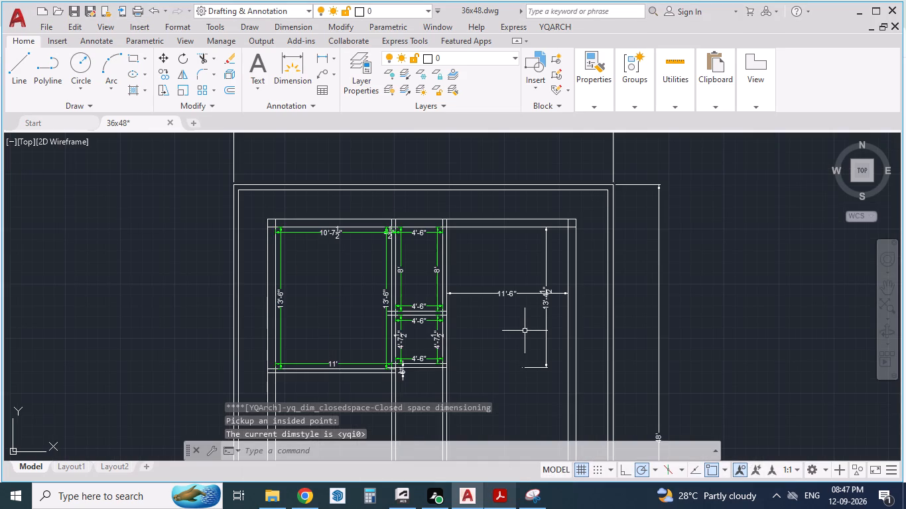
scroll(446, 238, "down", 1)
scroll(421, 347, "up", 2)
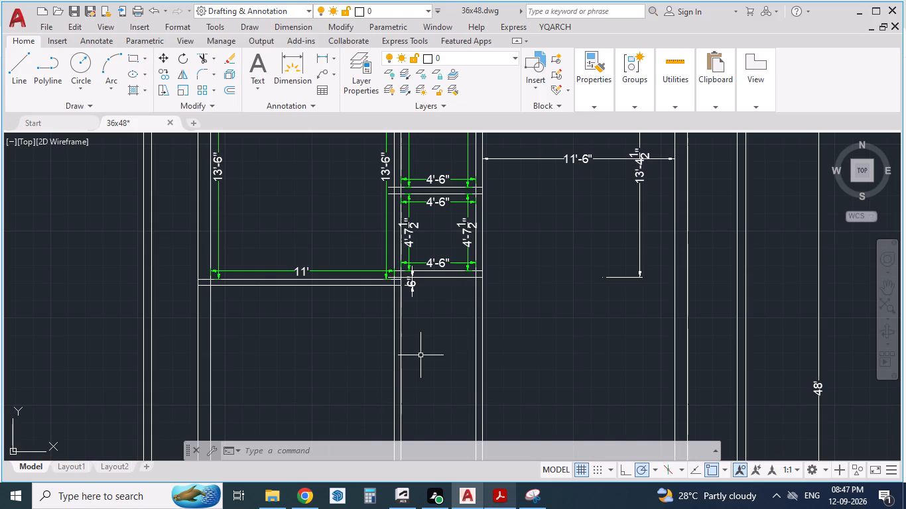
scroll(407, 272, "up", 4)
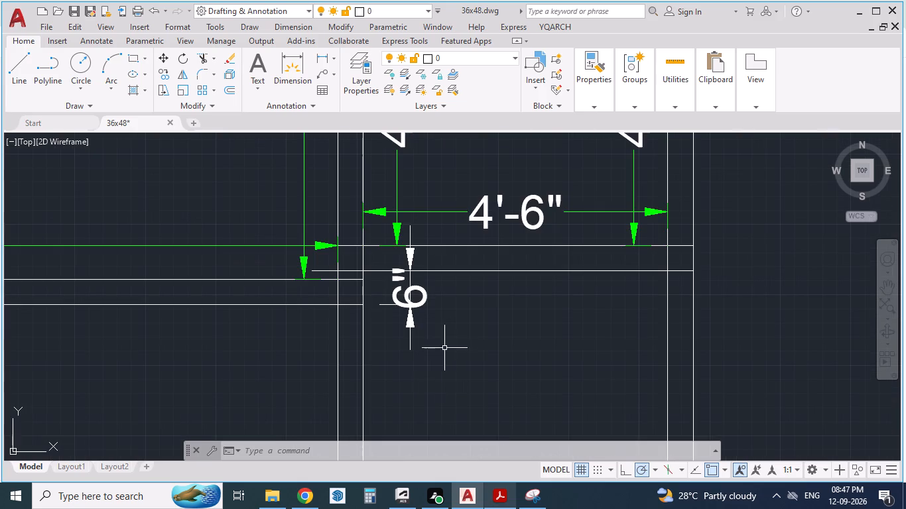
scroll(449, 367, "down", 2)
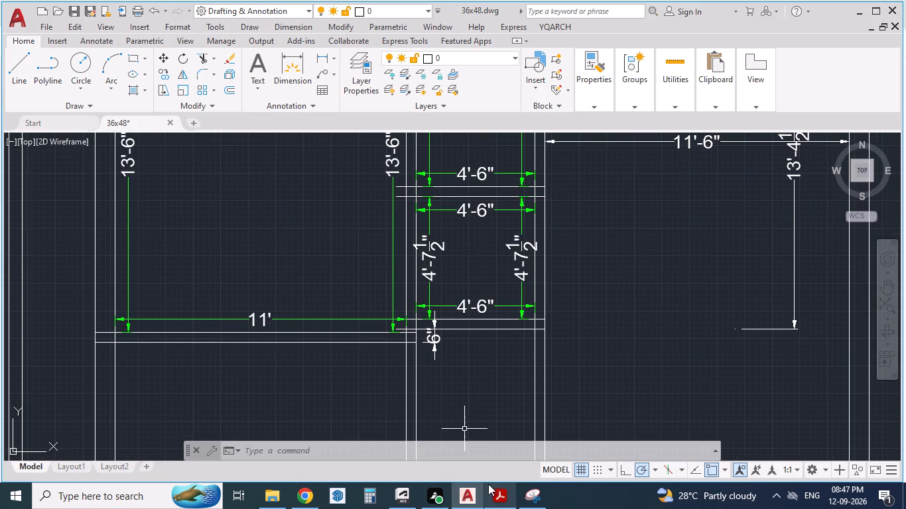
left_click(499, 500)
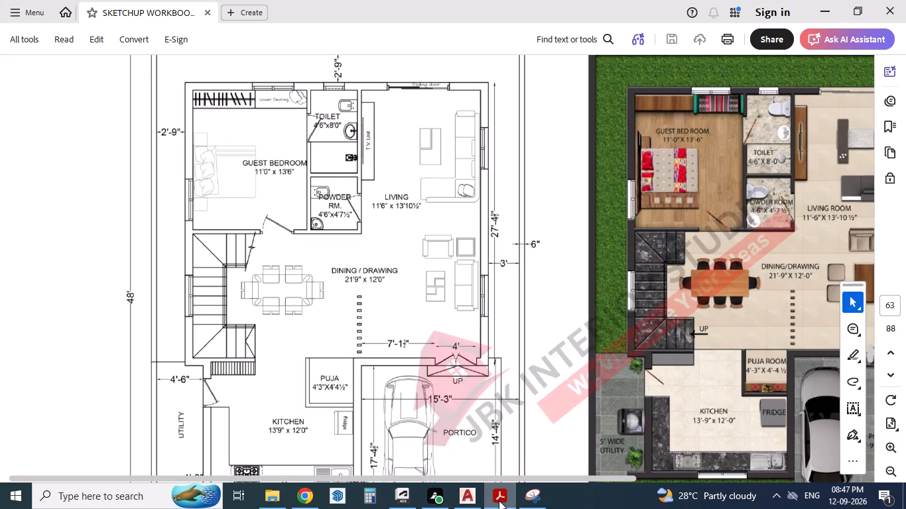
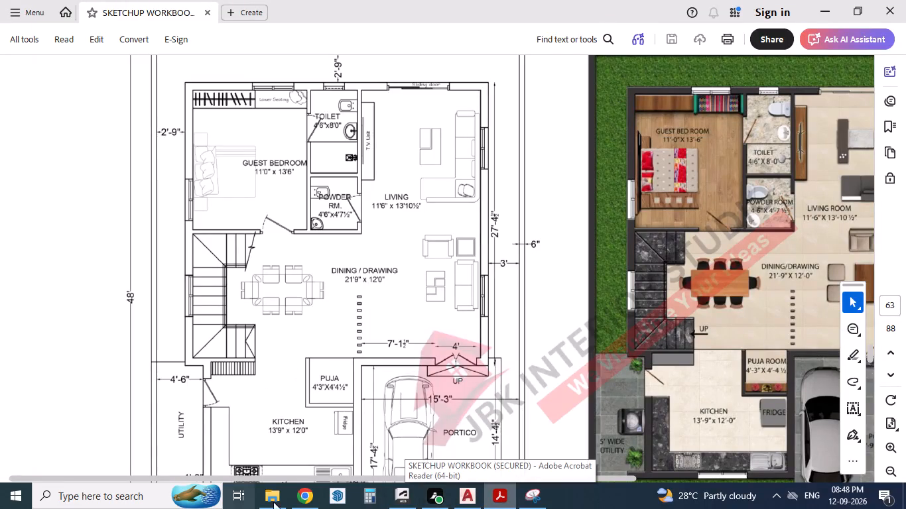
Examine the ground floor plan in the reference PDF, from the guest bedroom and living room down to the kitchen and portico.
left_click_drag(300, 477, 346, 478)
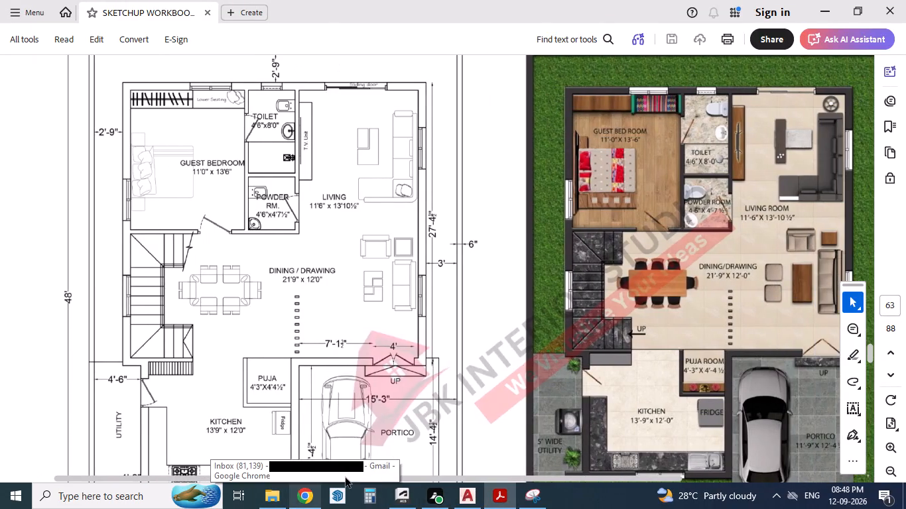
left_click_drag(346, 478, 369, 478)
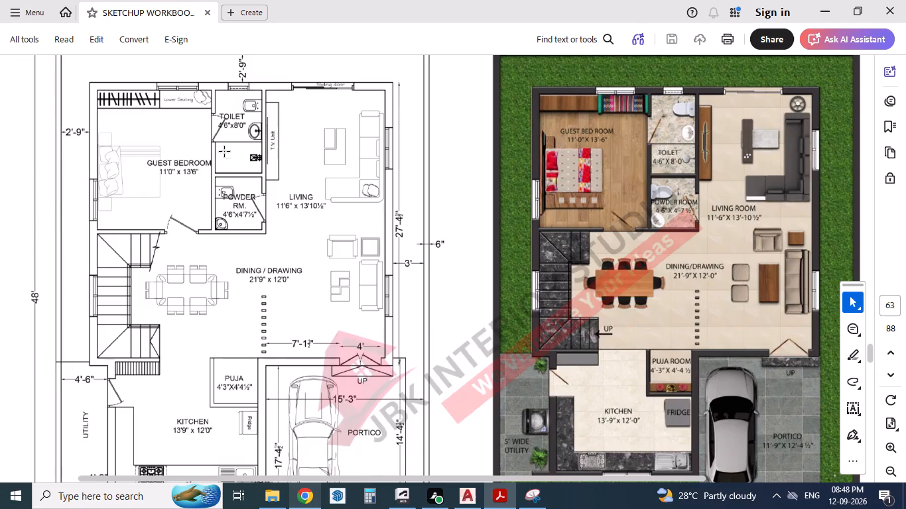
scroll(225, 144, "up", 3)
scroll(225, 174, "down", 1)
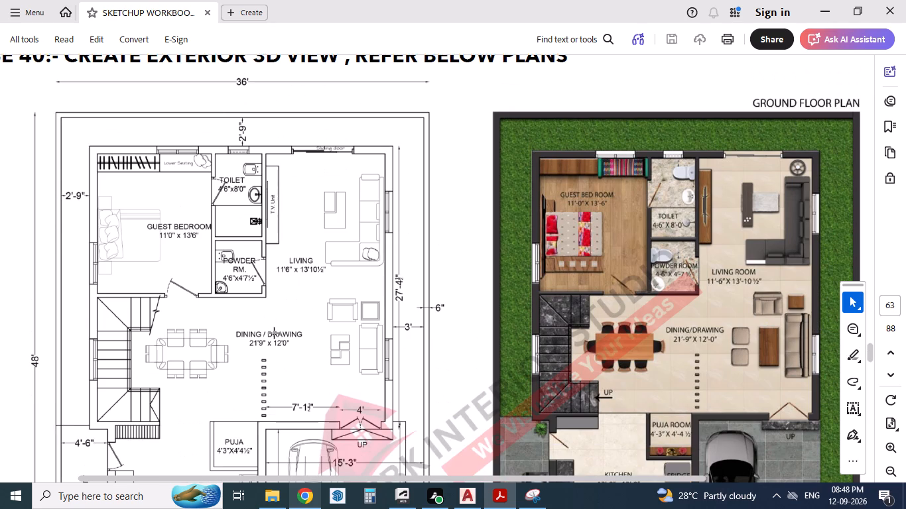
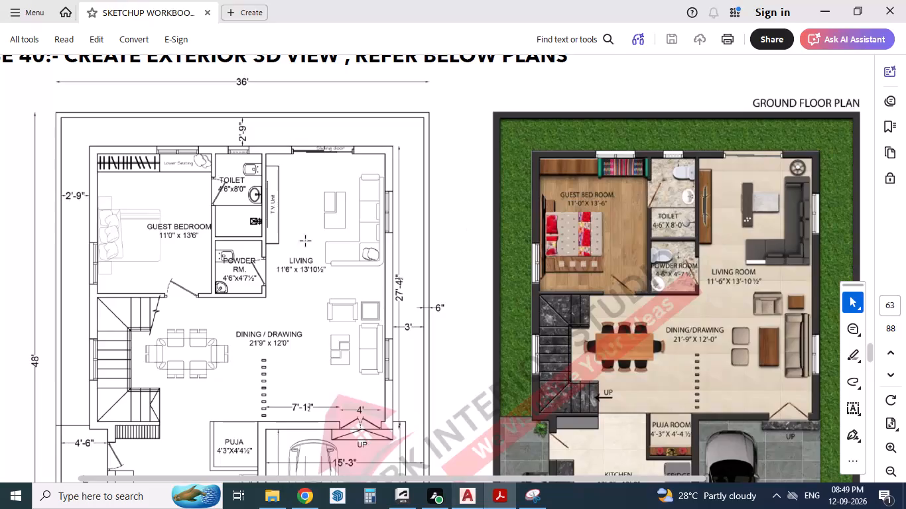
Switch from the reference PDF back to the 36x48 drawing in AutoCAD.
left_click(496, 494)
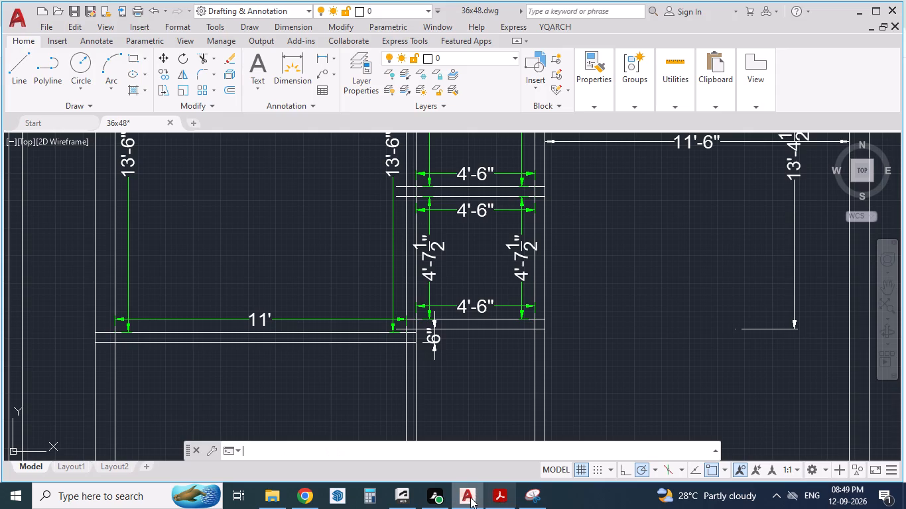
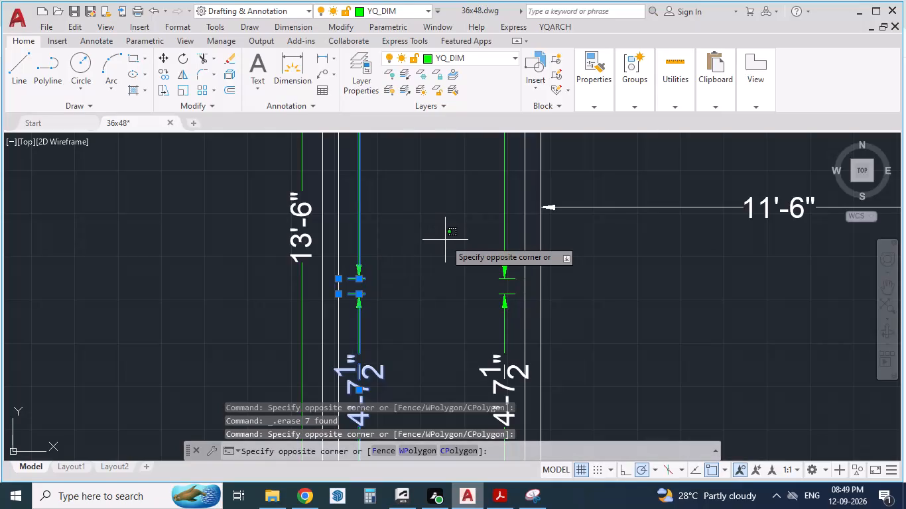
Erase the west 4'-7 1/2" dimension and the 6" dimension at the south end of the toilet and powder room bay.
double_click(445, 240)
scroll(445, 240, "down", 2)
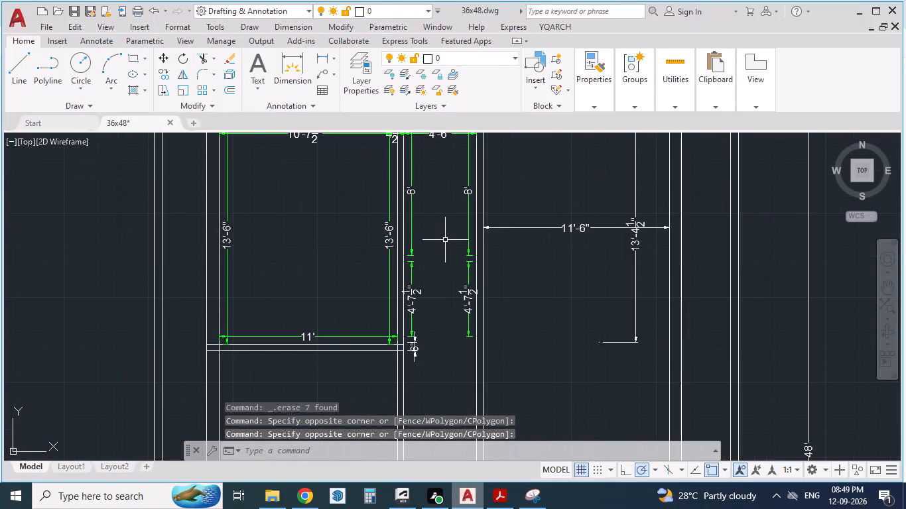
scroll(422, 305, "up", 2)
scroll(415, 243, "down", 2)
scroll(411, 321, "up", 3)
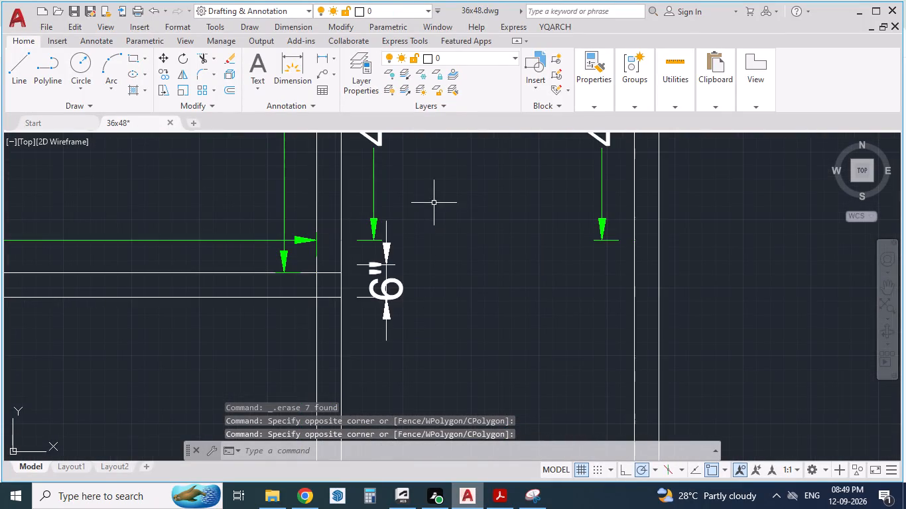
scroll(434, 288, "down", 1)
left_click(442, 170)
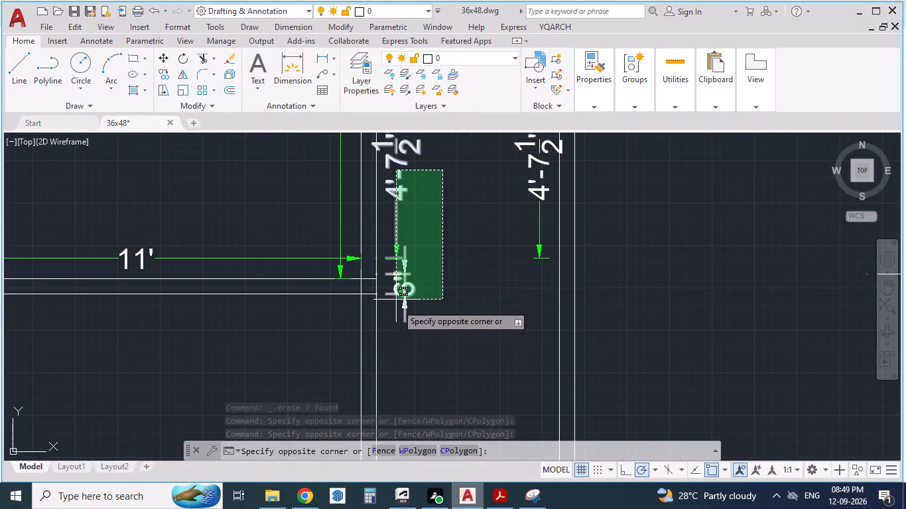
left_click(397, 305)
key("Delete")
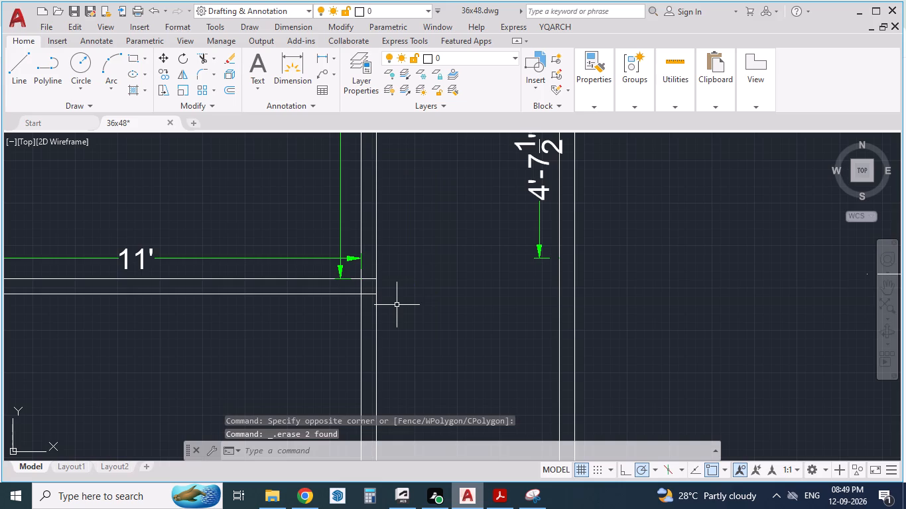
Erase the 4 1/2", 4'-6" and west 8' dimensions at the north end of the toilet bay.
scroll(395, 310, "down", 3)
scroll(403, 206, "up", 1)
scroll(405, 121, "up", 1)
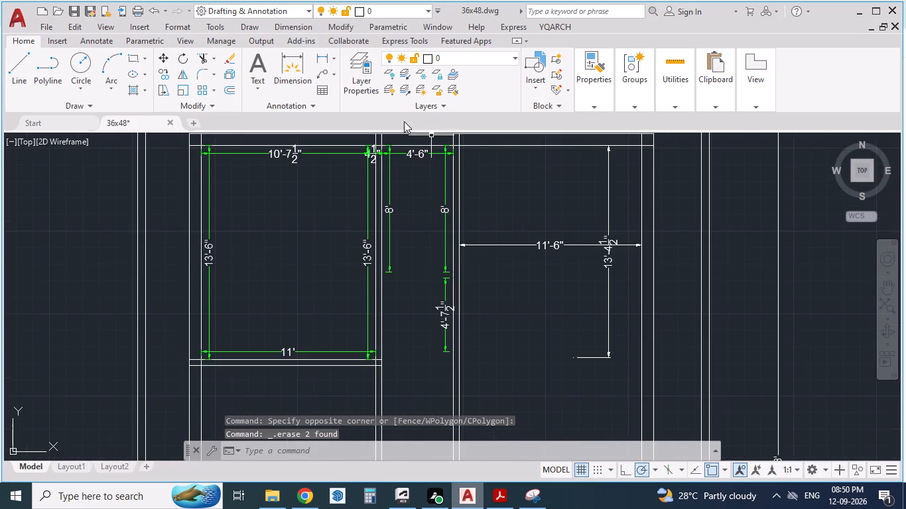
scroll(404, 121, "up", 4)
left_click(366, 182)
left_click(316, 241)
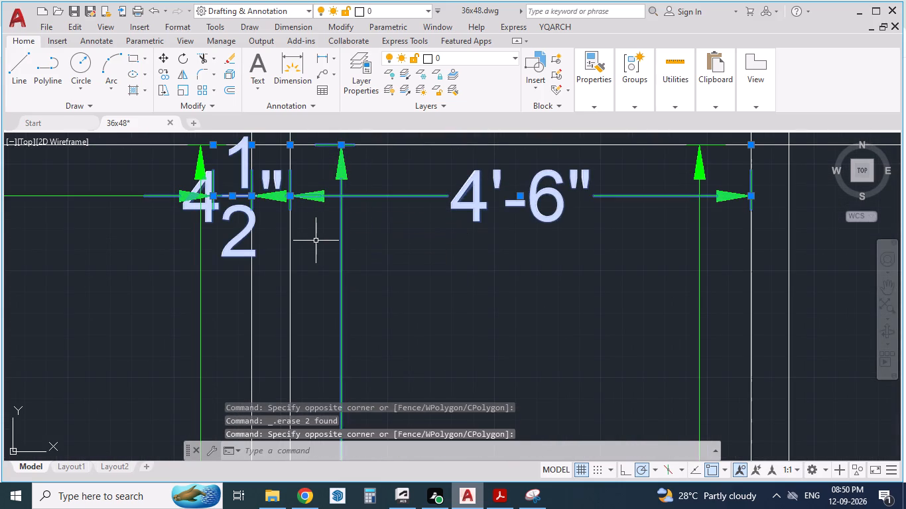
key("Delete")
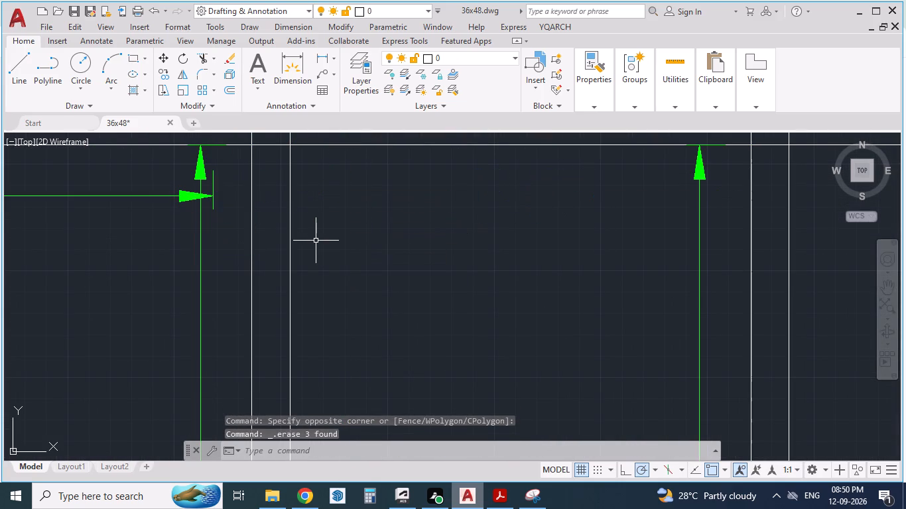
Erase the remaining 8' and 4'-7 1/2" dimensions along the east side of the toilet and powder room bay.
scroll(316, 241, "down", 2)
scroll(436, 368, "down", 3)
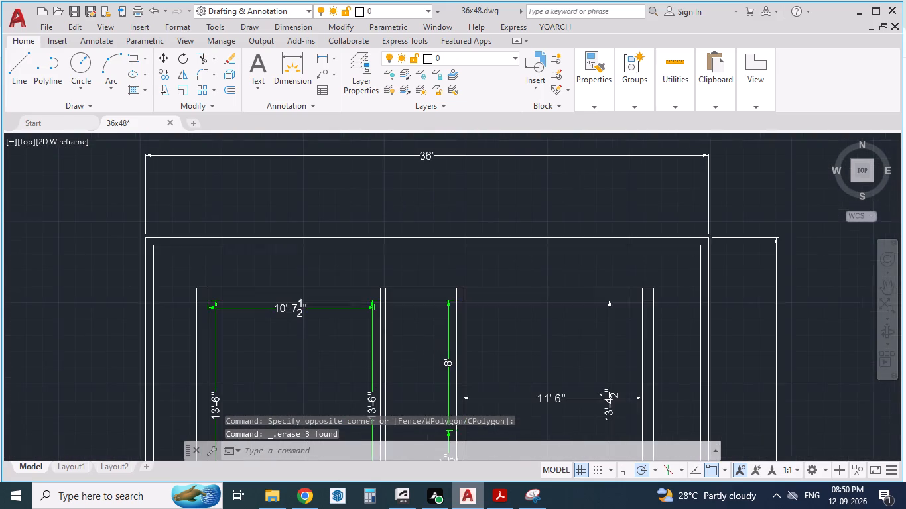
scroll(436, 327, "down", 1)
scroll(436, 380, "up", 4)
scroll(446, 294, "up", 2)
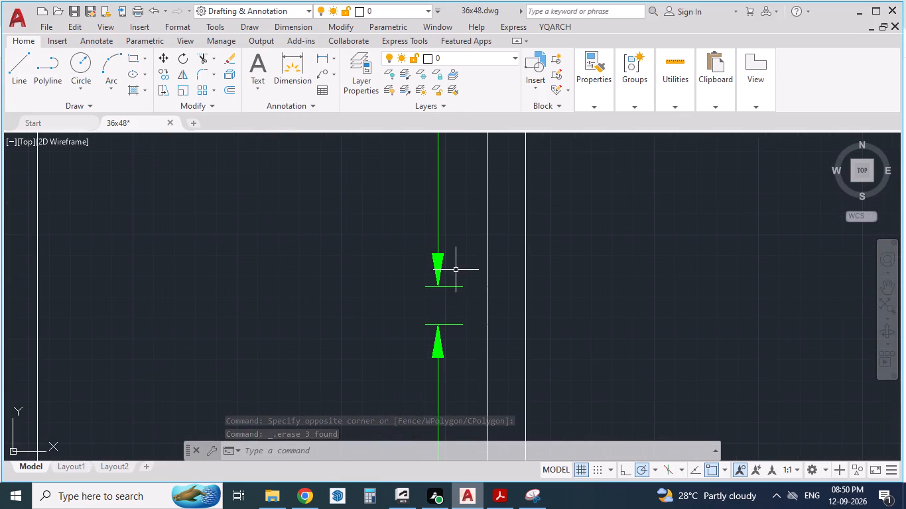
left_click(456, 270)
left_click(416, 353)
key("Delete")
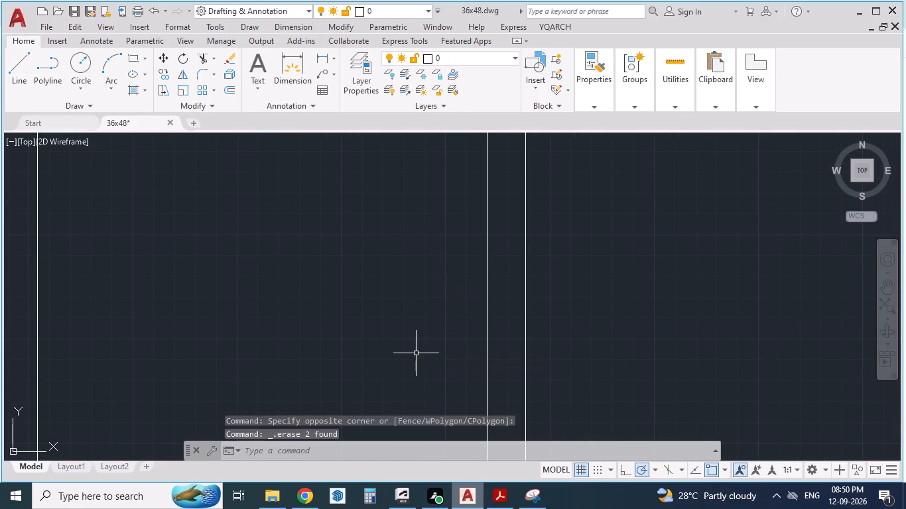
Extend both lines of the guest bedroom's south wall east across the narrow bay to the far face of its east partition.
scroll(416, 353, "down", 4)
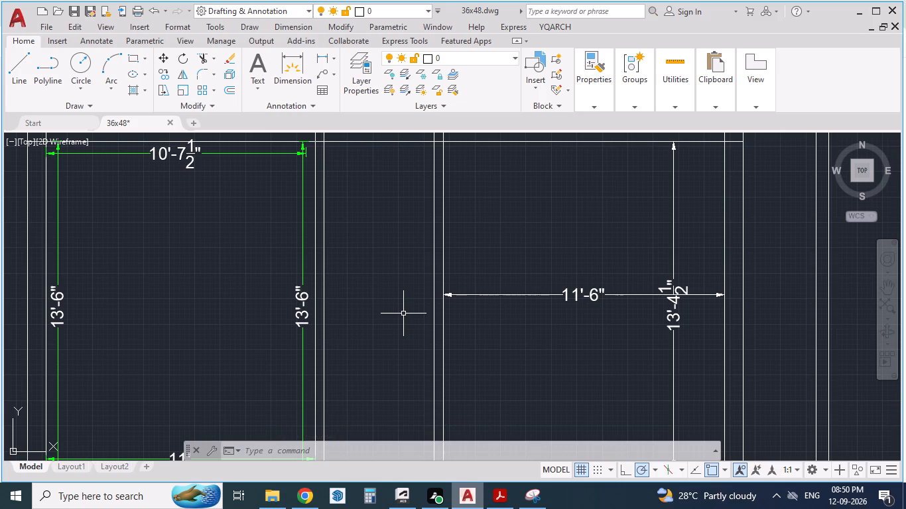
scroll(407, 301, "down", 2)
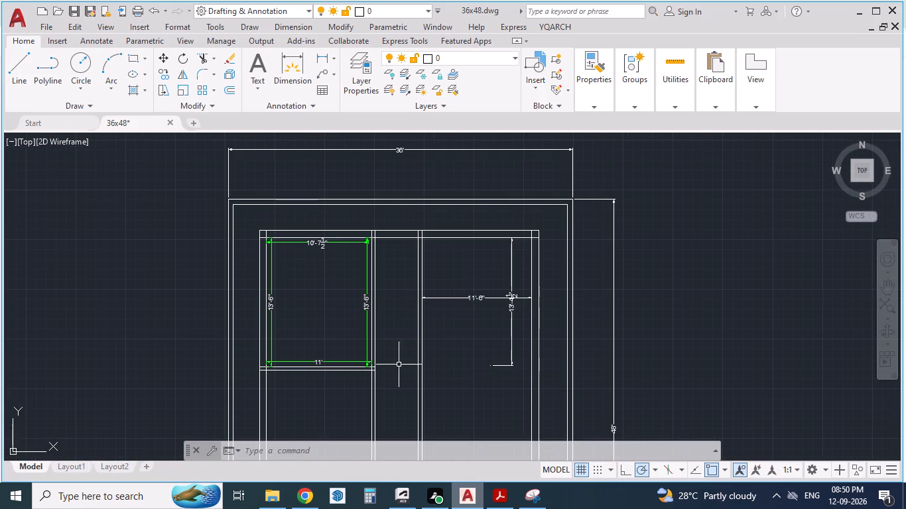
scroll(394, 445, "up", 3)
scroll(393, 285, "up", 1)
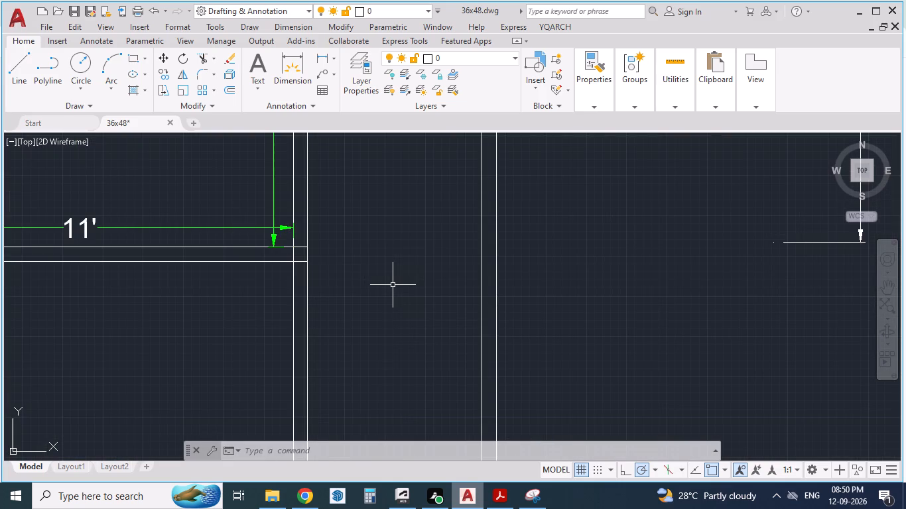
key("e")
key("x")
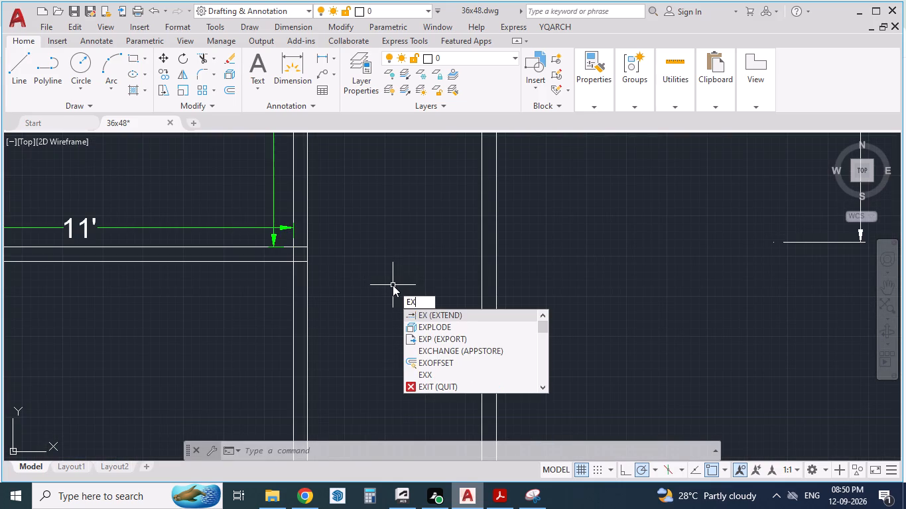
key("Return")
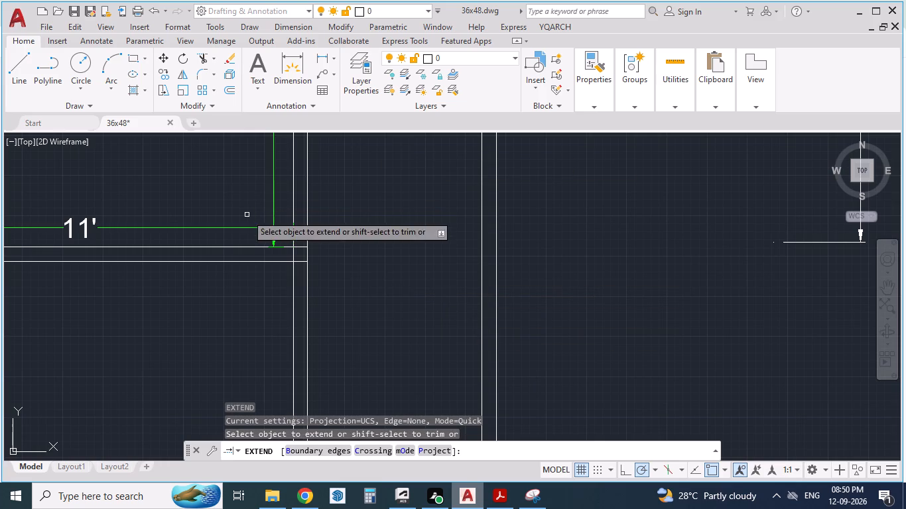
left_click(246, 248)
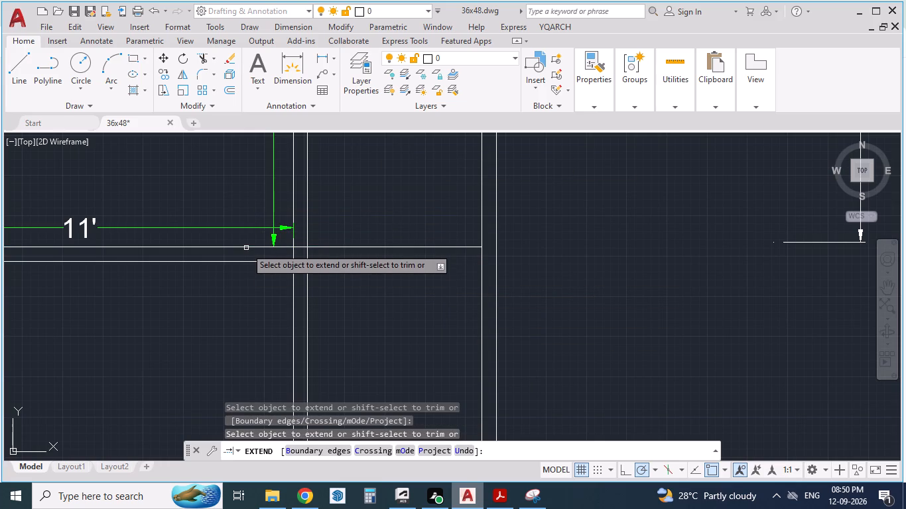
left_click(257, 247)
left_click(263, 261)
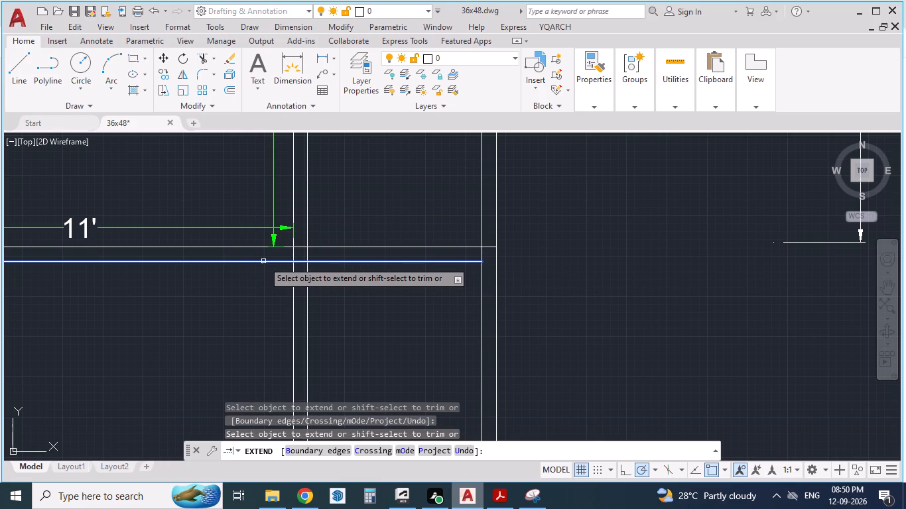
left_click(330, 262)
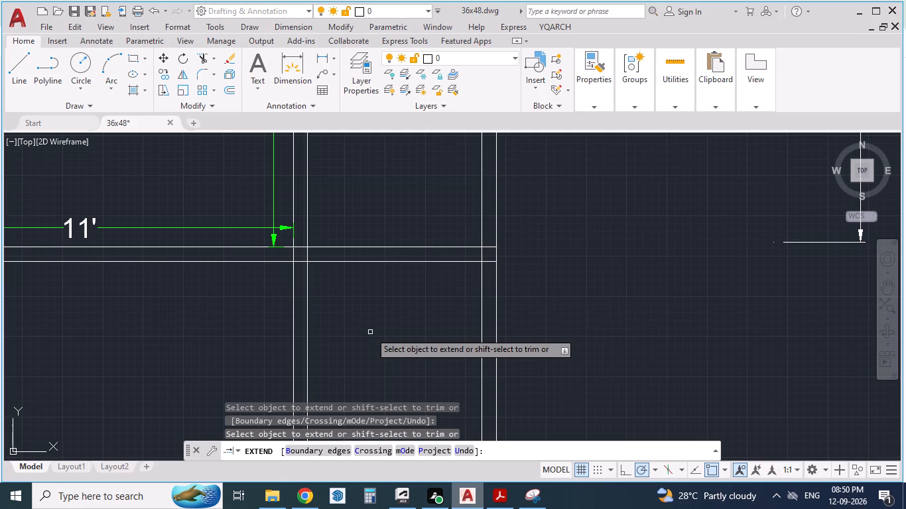
scroll(405, 231, "down", 3)
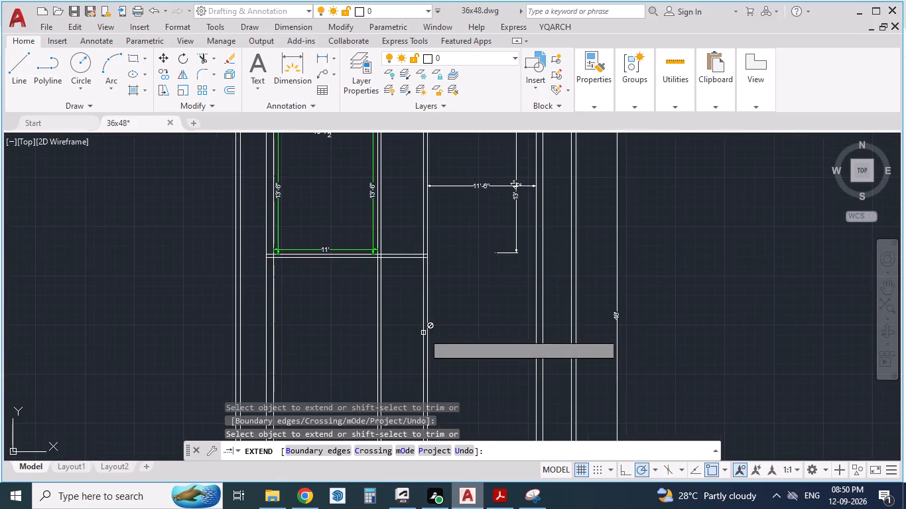
scroll(390, 245, "up", 3)
scroll(363, 308, "up", 1)
key("Escape")
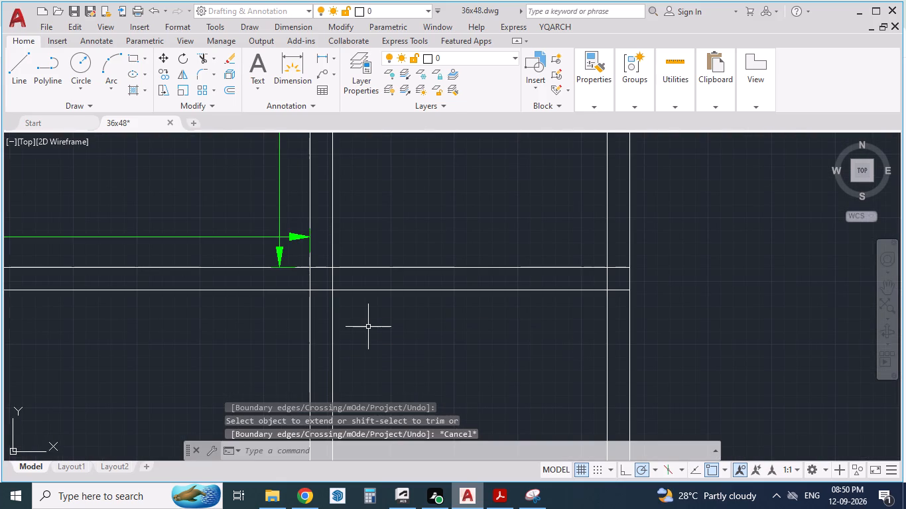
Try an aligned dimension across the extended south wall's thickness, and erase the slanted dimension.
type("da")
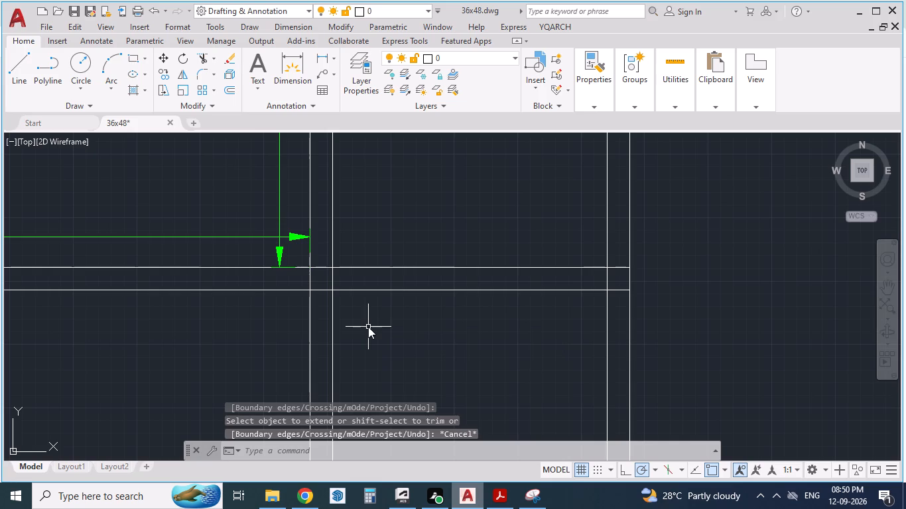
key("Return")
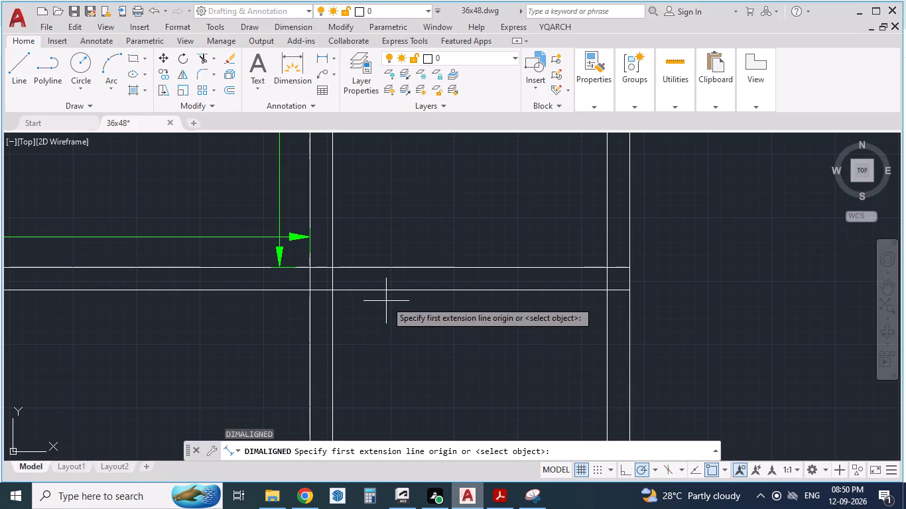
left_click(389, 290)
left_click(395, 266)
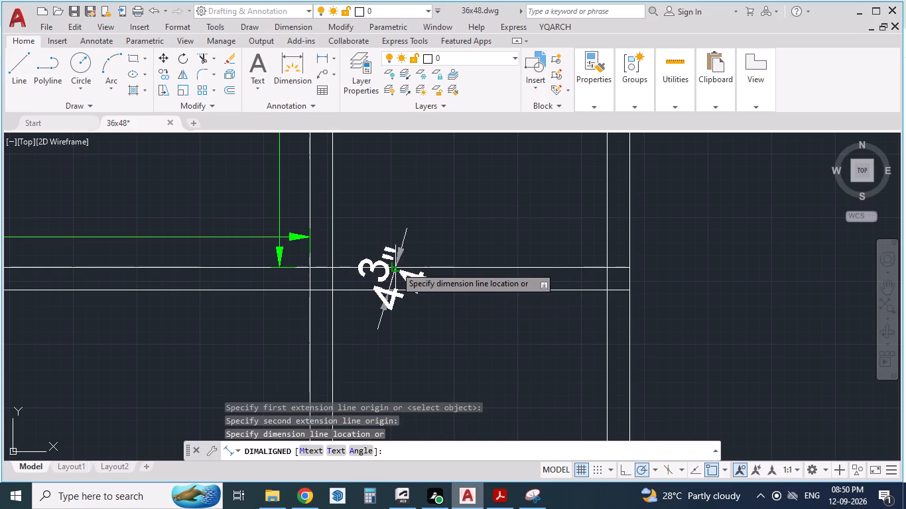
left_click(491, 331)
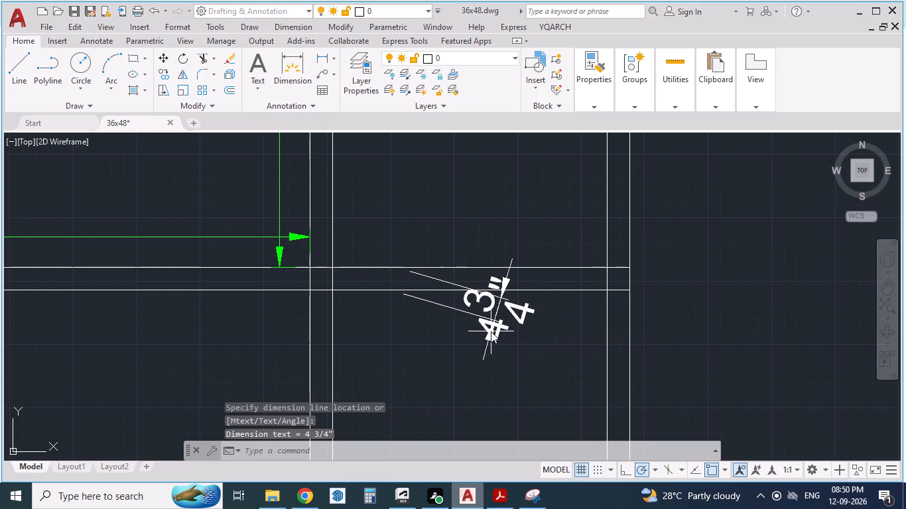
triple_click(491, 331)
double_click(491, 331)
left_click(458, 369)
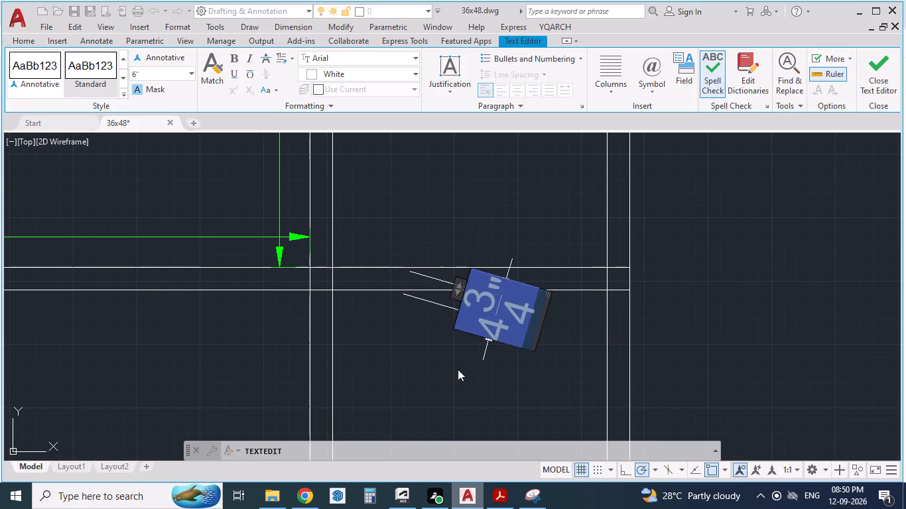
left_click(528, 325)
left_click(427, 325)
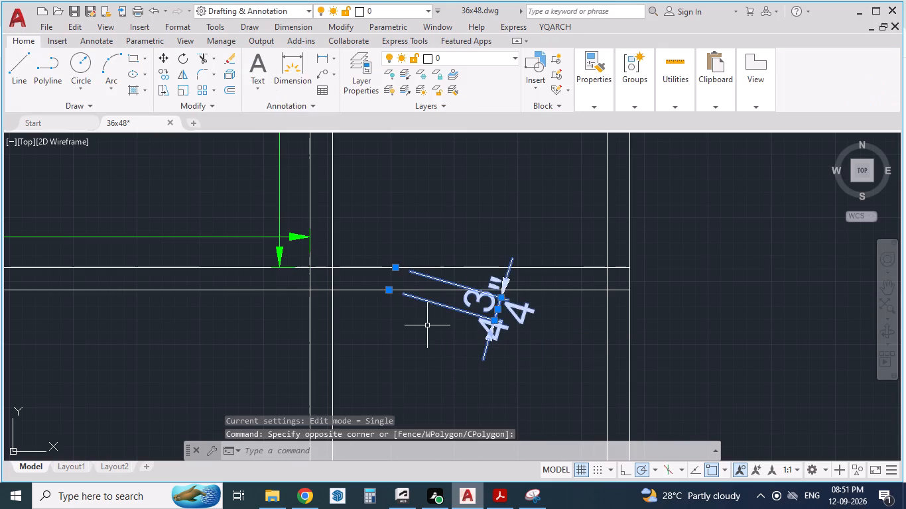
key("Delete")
Measure the extended south wall's thickness with a perpendicular aligned dimension, and erase that dimension.
type("da")
key("Return")
scroll(427, 325, "up", 1)
left_click(444, 234)
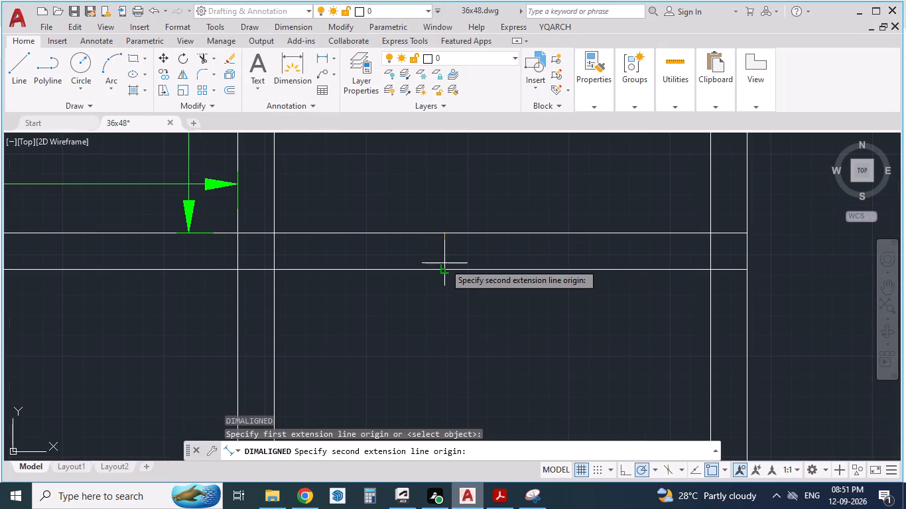
left_click(444, 263)
left_click(479, 259)
scroll(422, 363, "down", 1)
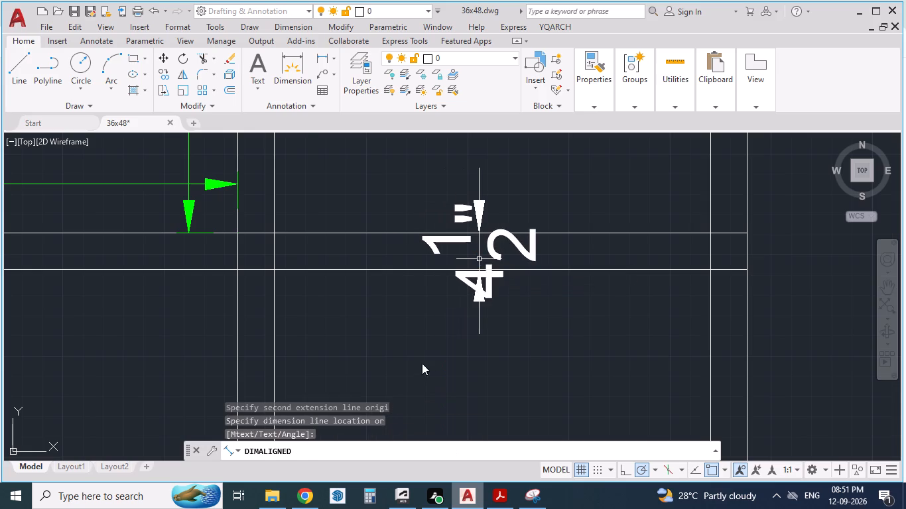
scroll(460, 321, "up", 2)
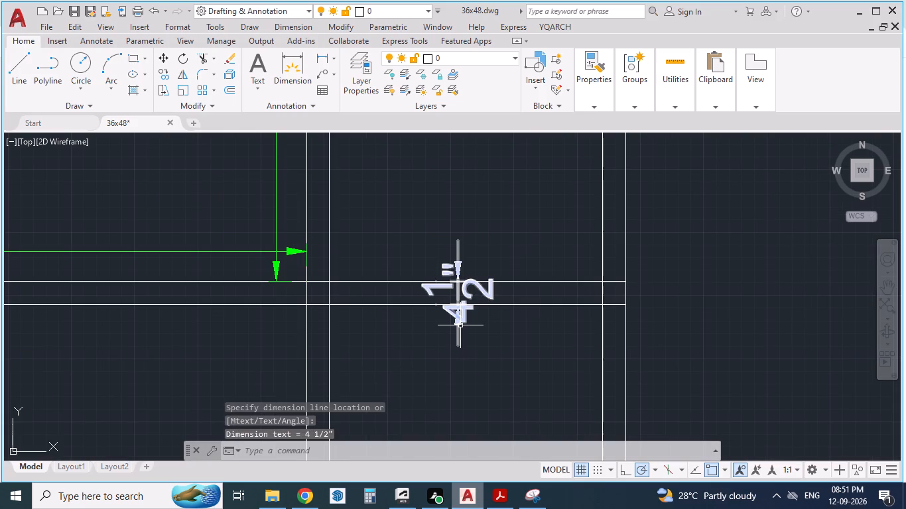
left_click(511, 315)
left_click(389, 315)
key("Delete")
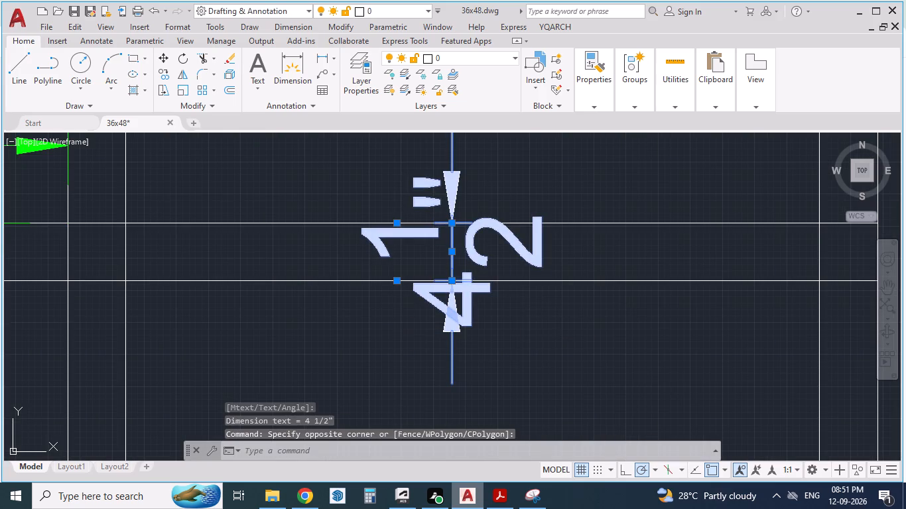
Offset the inner line of the north wall in the toilet bay 8' to the south, checking the size in the reference PDF.
scroll(389, 315, "down", 6)
scroll(388, 261, "down", 1)
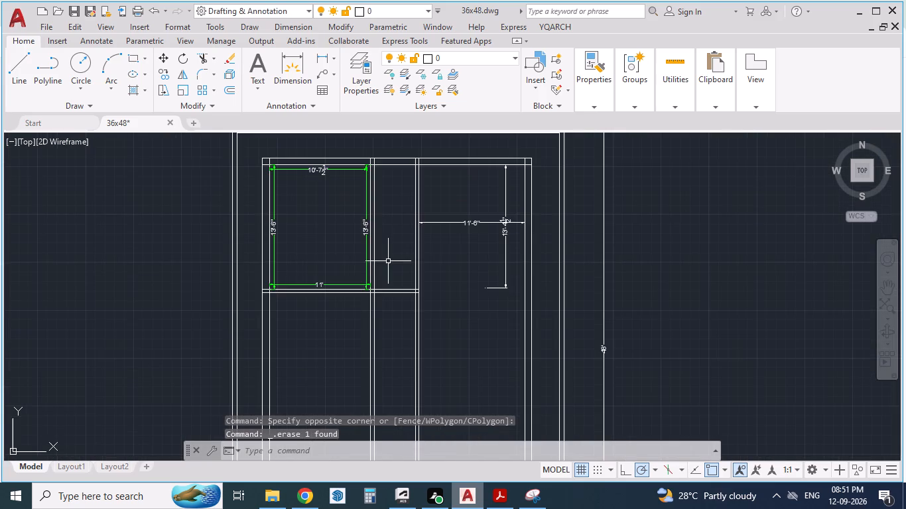
scroll(394, 166, "up", 3)
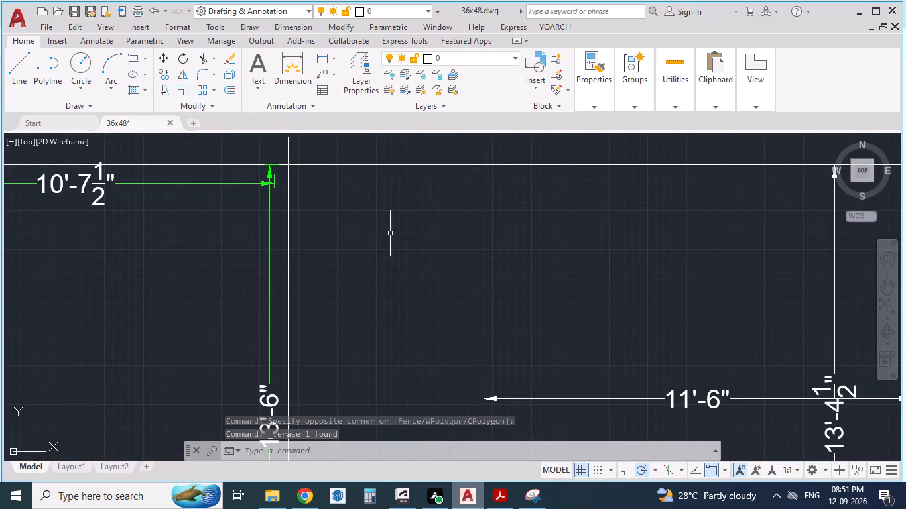
key("o")
key("Return")
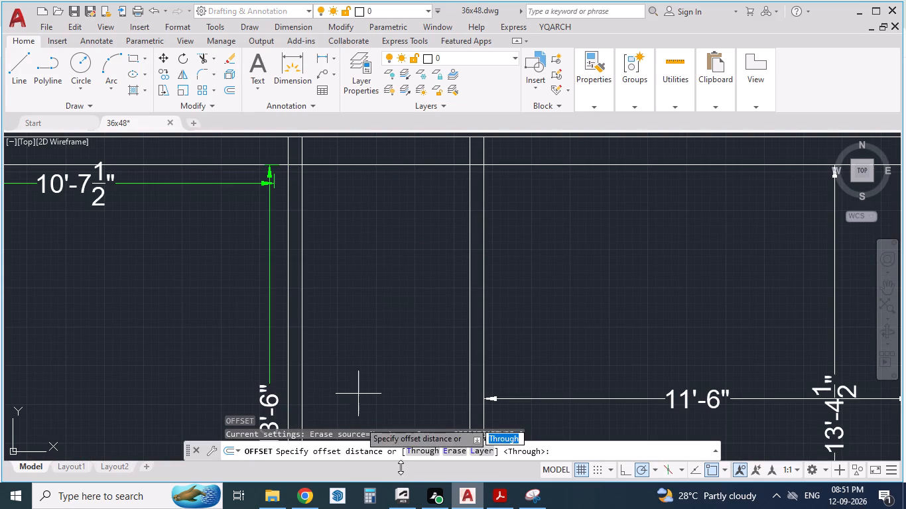
left_click(496, 490)
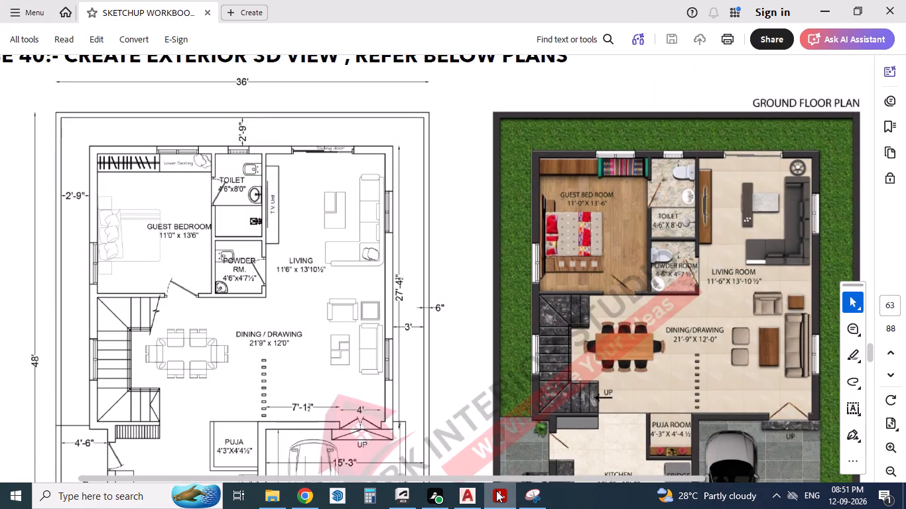
left_click(496, 490)
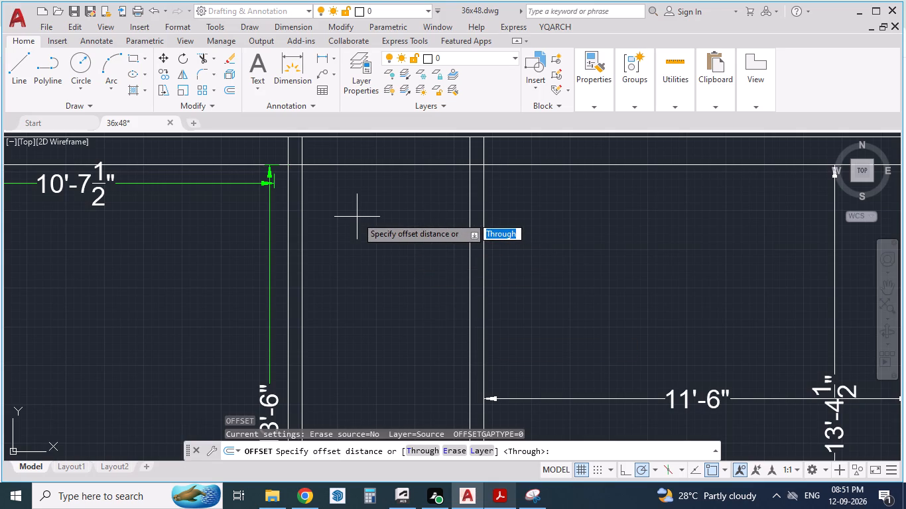
type("8'")
key("Return")
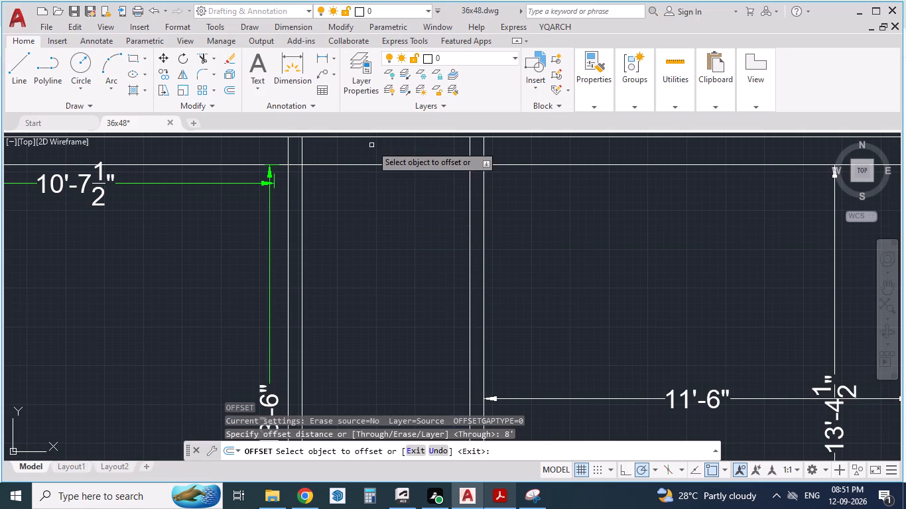
left_click(375, 165)
left_click(376, 253)
scroll(396, 170, "down", 3)
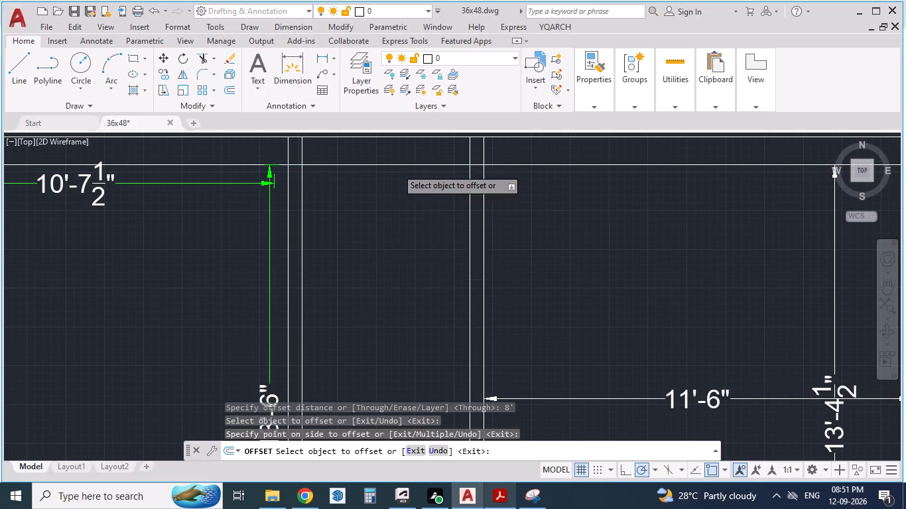
Offset the upper line of the extended south wall 4'-7 1/2" to the north for the powder room, checking the reference PDF.
scroll(417, 298, "up", 2)
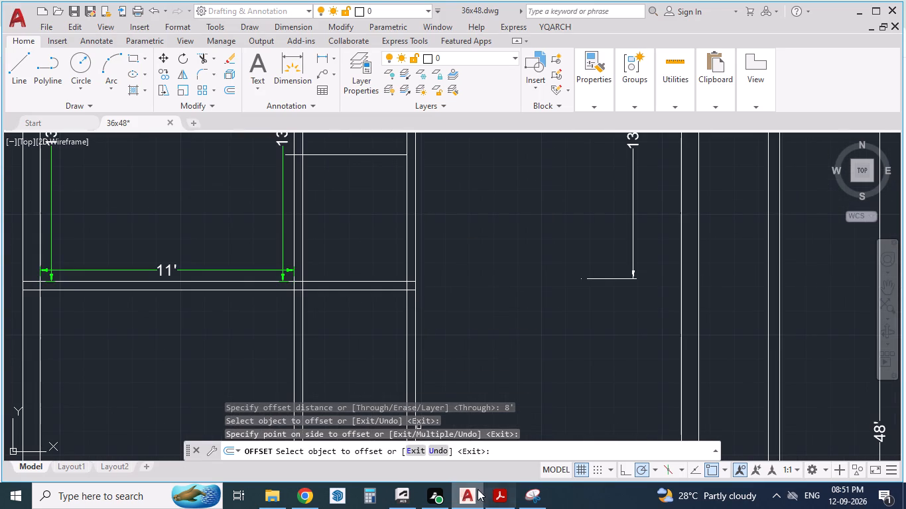
left_click(488, 495)
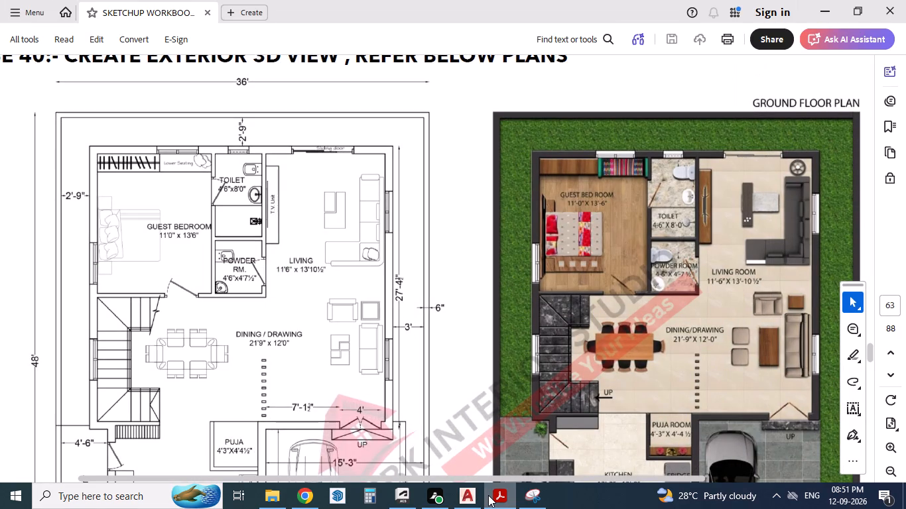
left_click(488, 495)
scroll(361, 276, "up", 1)
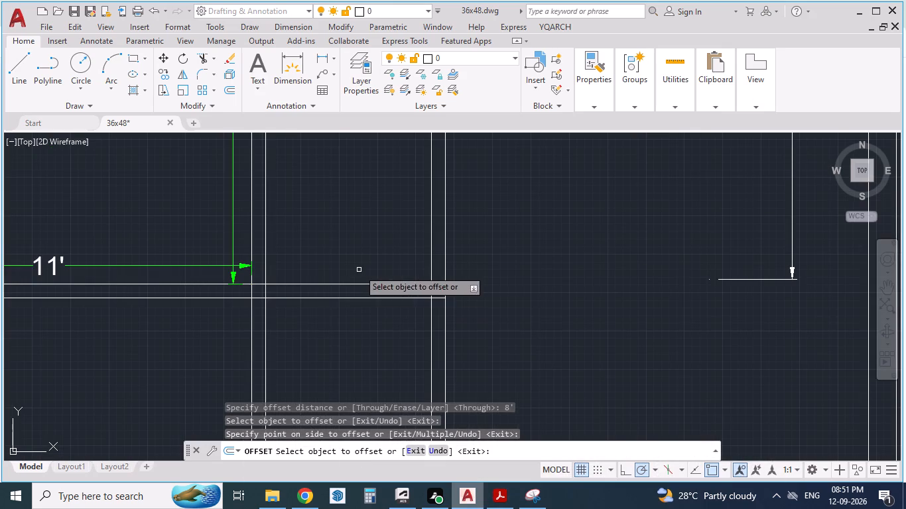
left_click(358, 281)
left_click(357, 285)
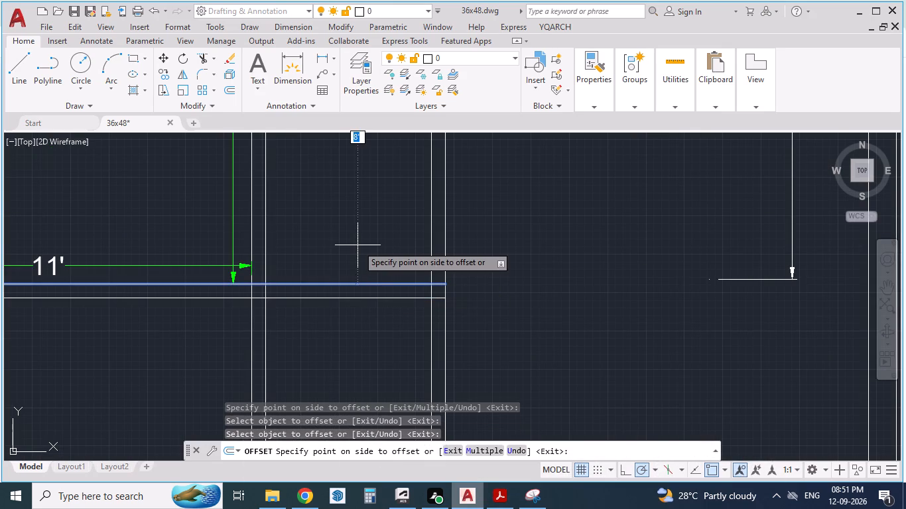
type("4'")
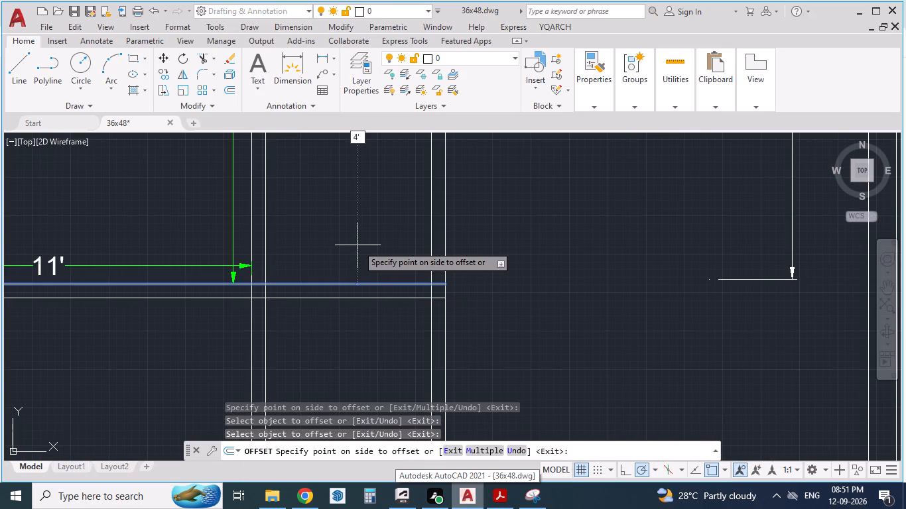
key("7")
key("minus")
type("1/2")
key("shift+quotedbl")
key("Return")
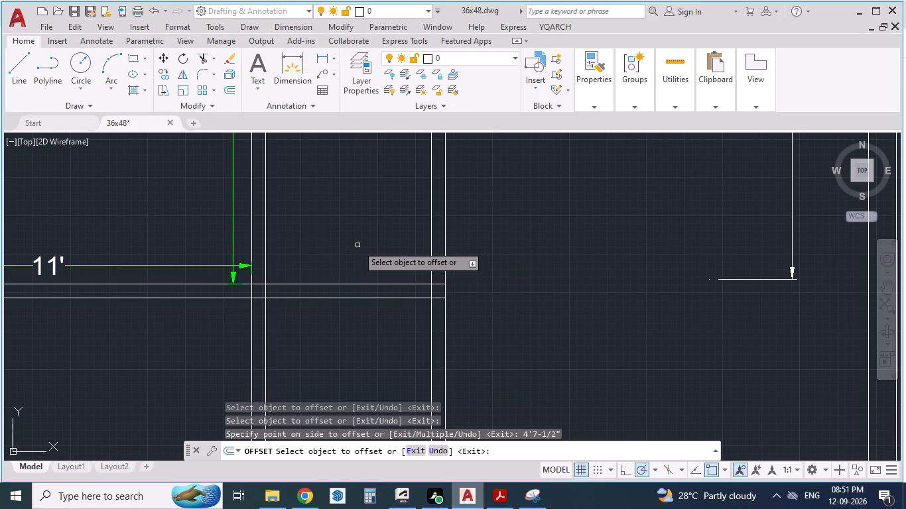
left_click(357, 245)
scroll(357, 245, "down", 2)
scroll(353, 186, "up", 2)
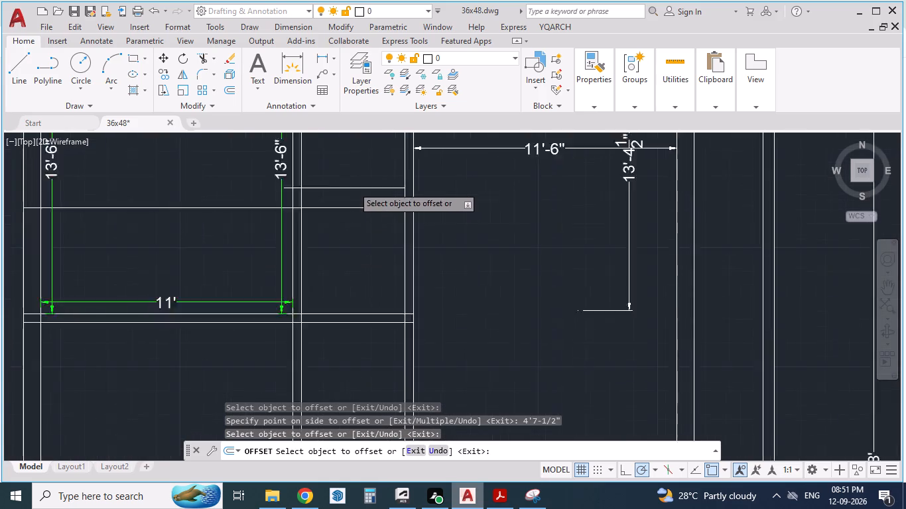
scroll(353, 186, "up", 1)
scroll(323, 322, "down", 2)
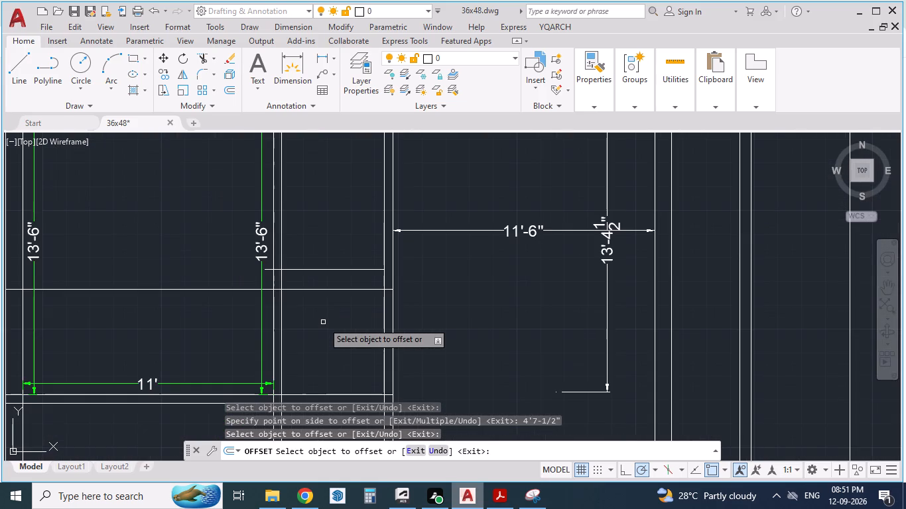
scroll(323, 322, "up", 1)
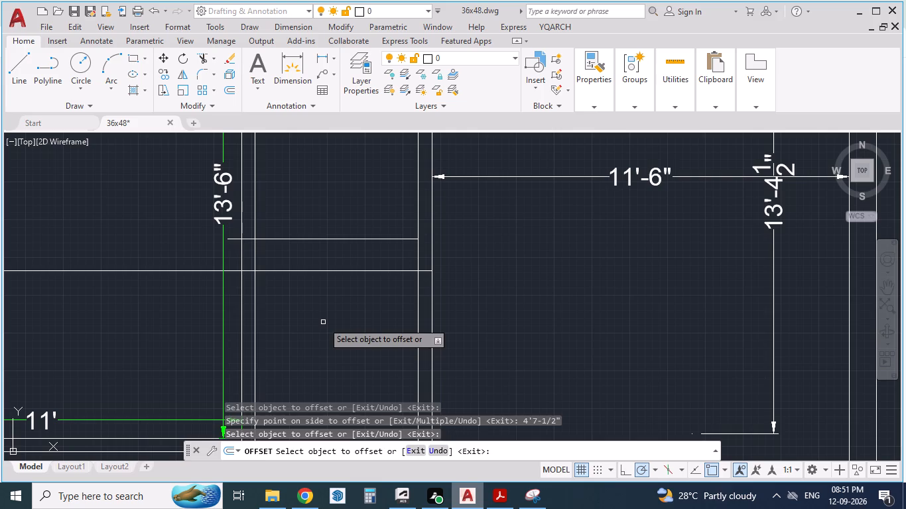
key("Escape")
key("Escape")
Add an aligned dimension across the gap between the two offset partition lines in the toilet and powder room bay.
type("da")
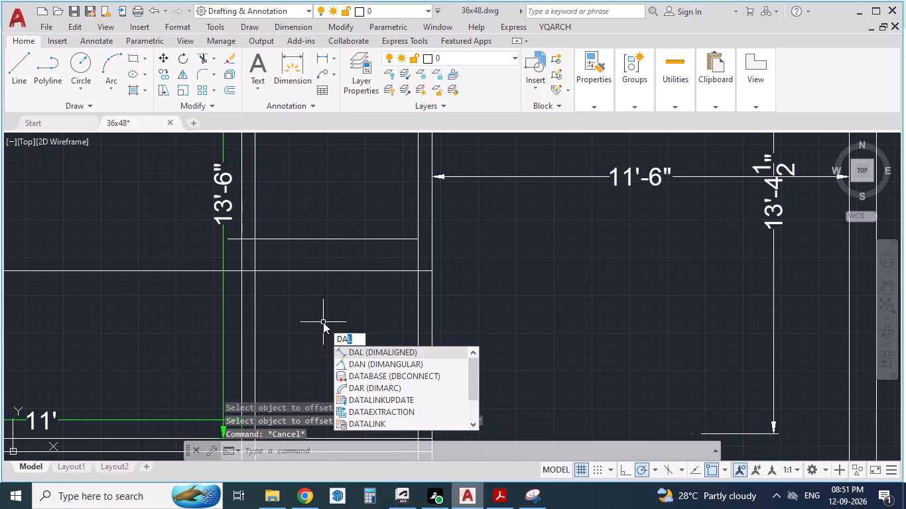
key("Return")
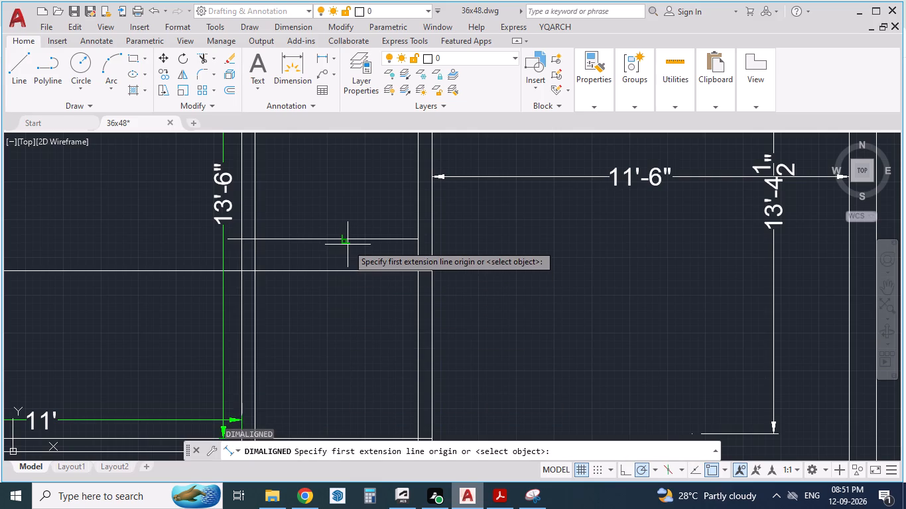
left_click(348, 245)
left_click(347, 267)
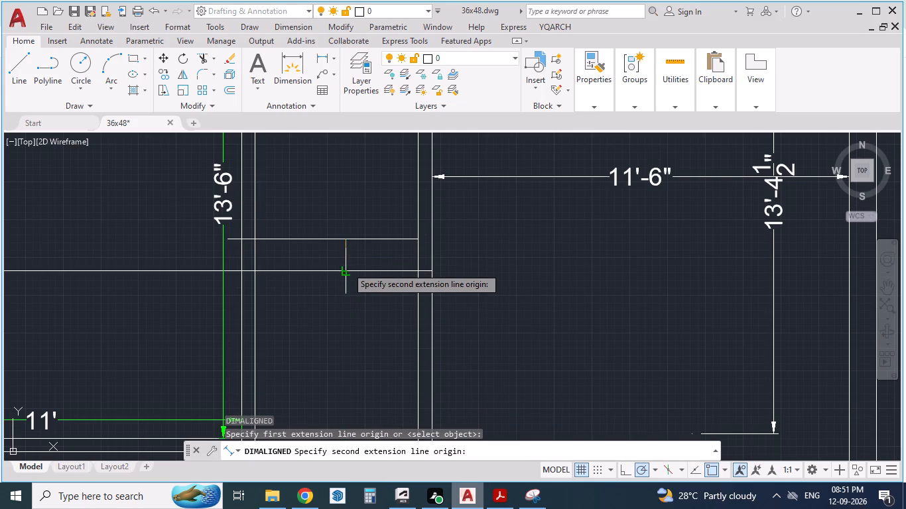
left_click(338, 268)
scroll(381, 294, "down", 3)
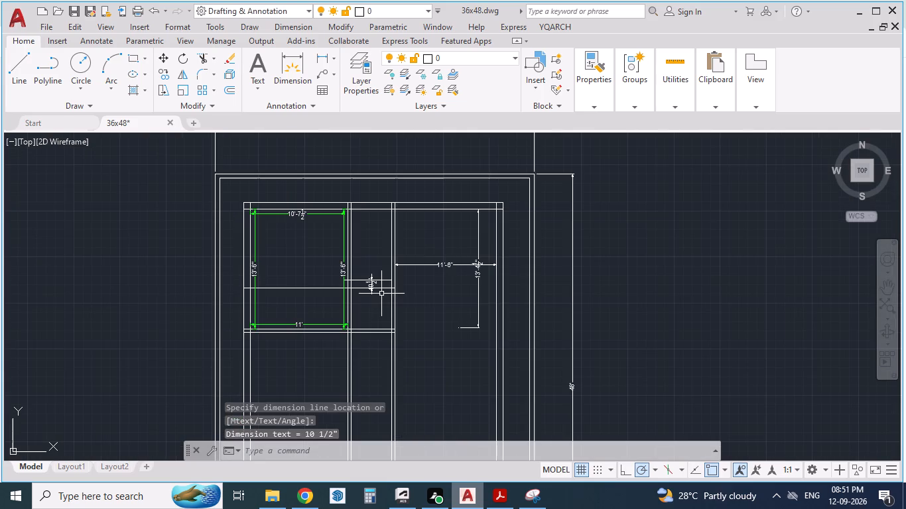
scroll(397, 348, "up", 1)
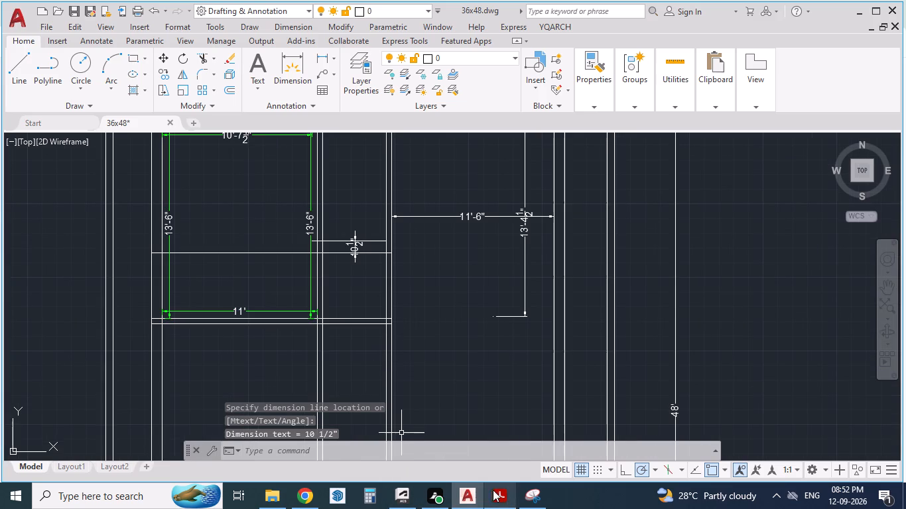
Examine the toilet and powder room sizes and their dividing wall in the reference PDF, and compare them with the drafted partition lines.
left_click(507, 494)
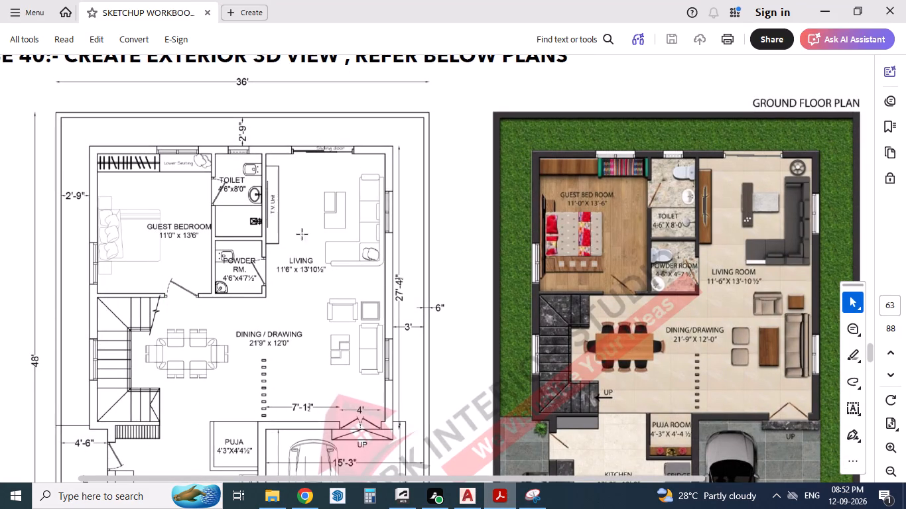
scroll(223, 251, "up", 6, "ctrl")
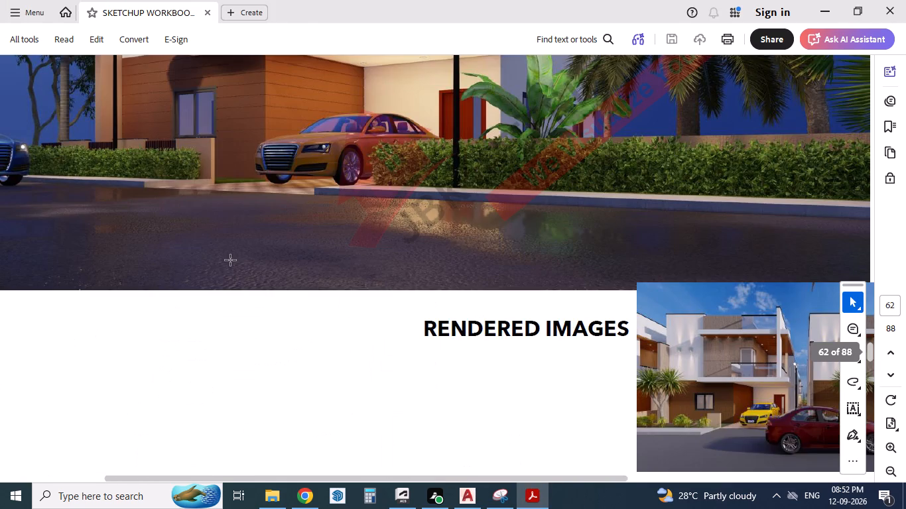
left_click(534, 496)
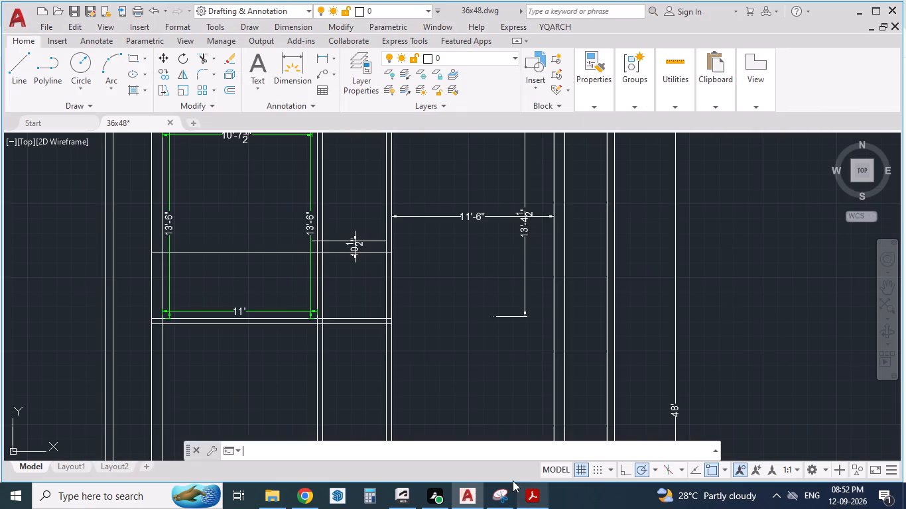
scroll(321, 331, "down", 1)
scroll(306, 266, "up", 1)
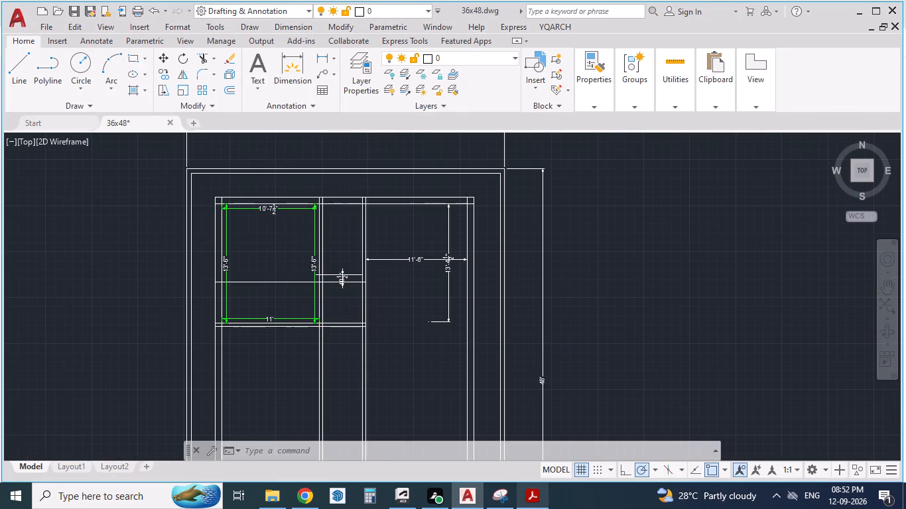
left_click(529, 495)
scroll(403, 351, "down", 9, "ctrl")
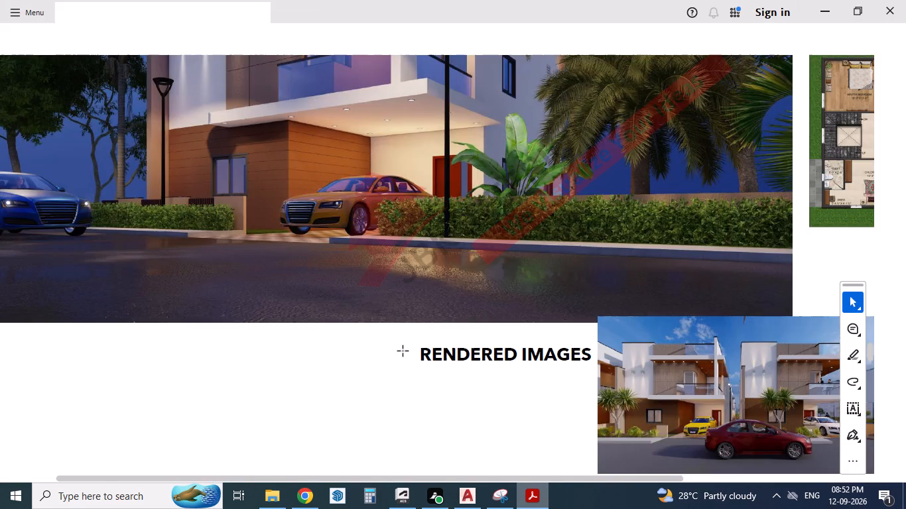
scroll(403, 351, "down", 1)
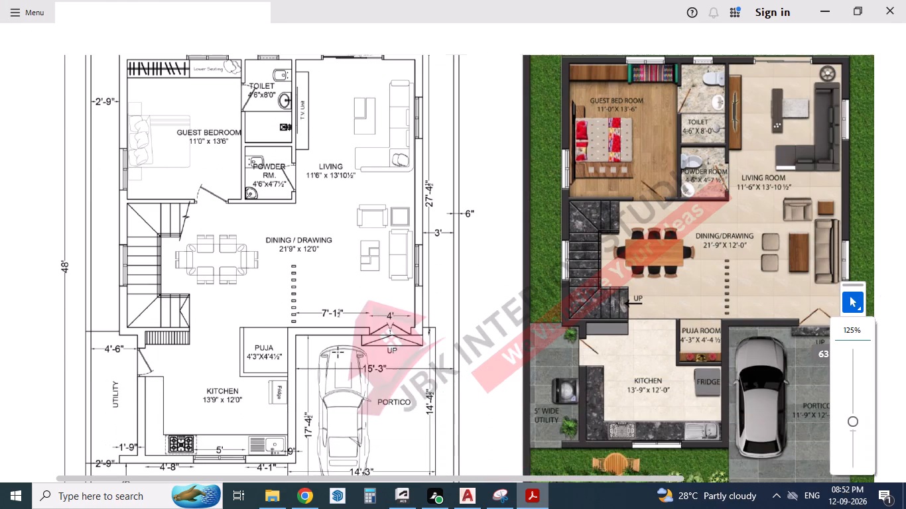
scroll(338, 353, "down", 2, "ctrl")
scroll(600, 220, "up", 2, "ctrl")
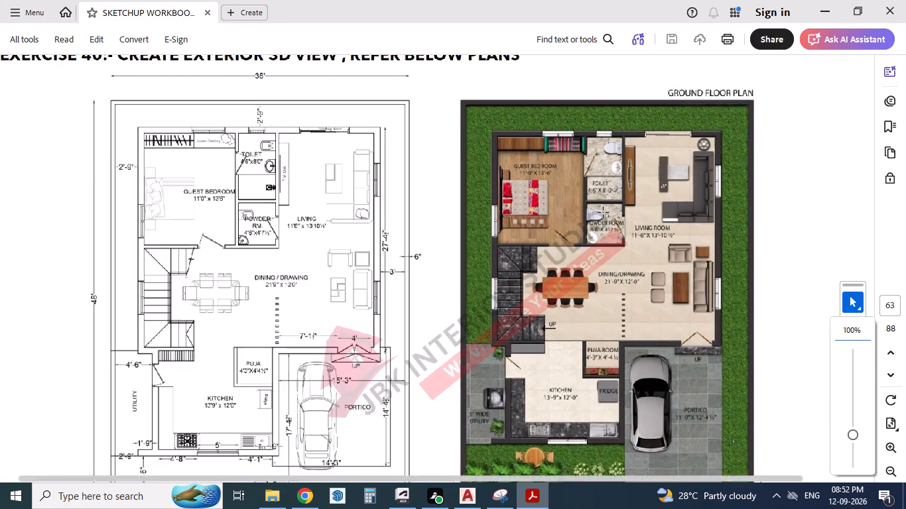
scroll(604, 213, "up", 4, "ctrl")
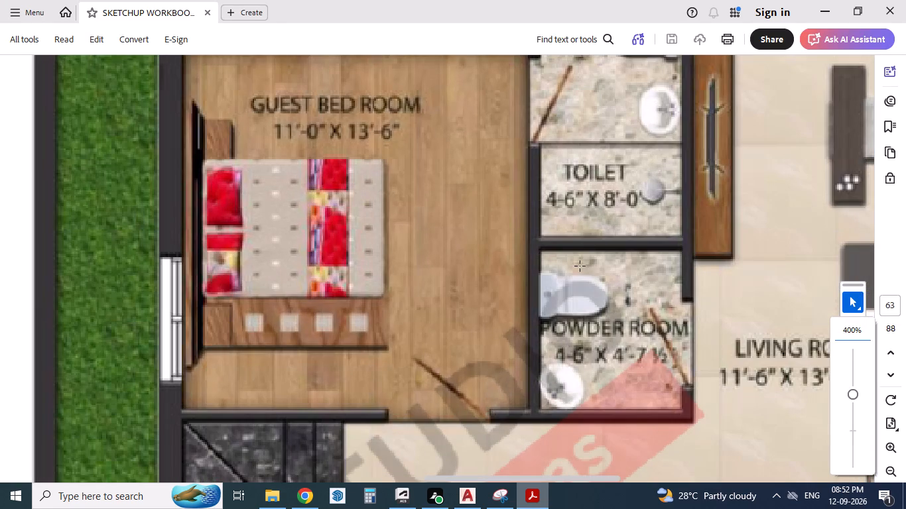
scroll(578, 272, "down", 1, "ctrl")
scroll(578, 303, "up", 1)
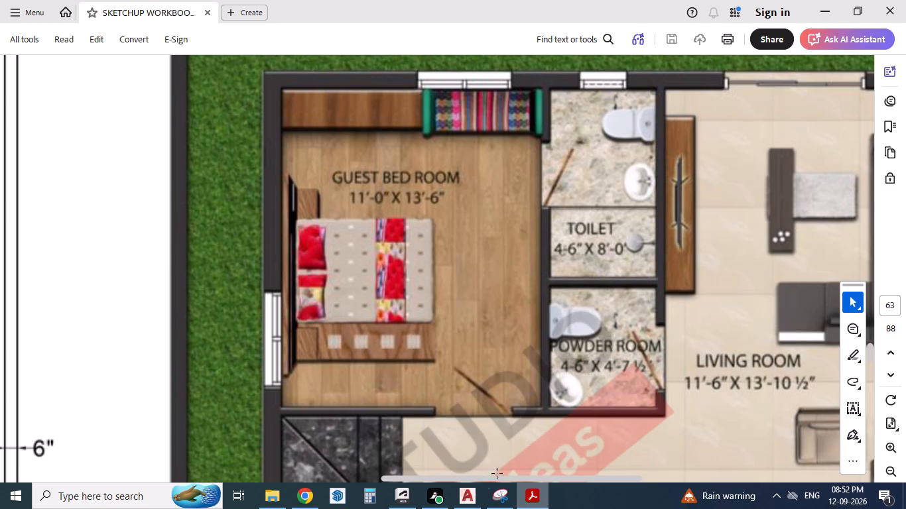
left_click(472, 496)
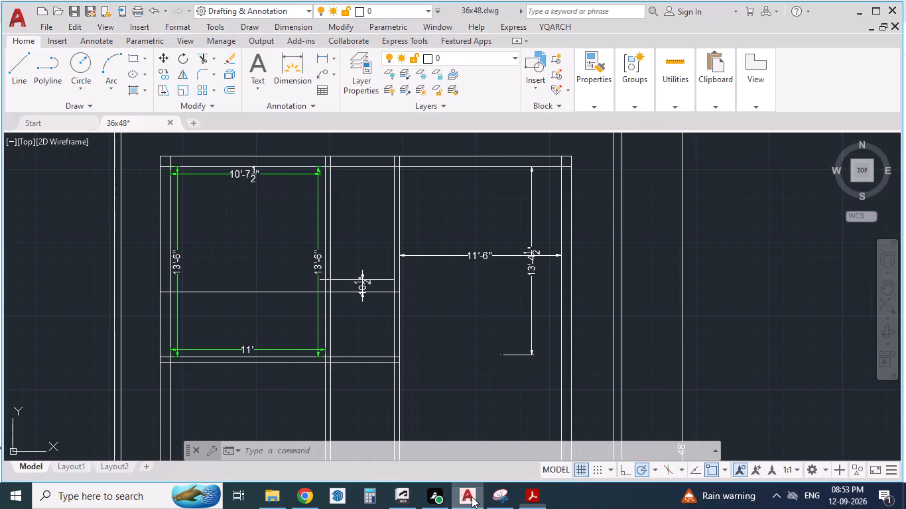
scroll(482, 300, "up", 1)
scroll(483, 299, "down", 1)
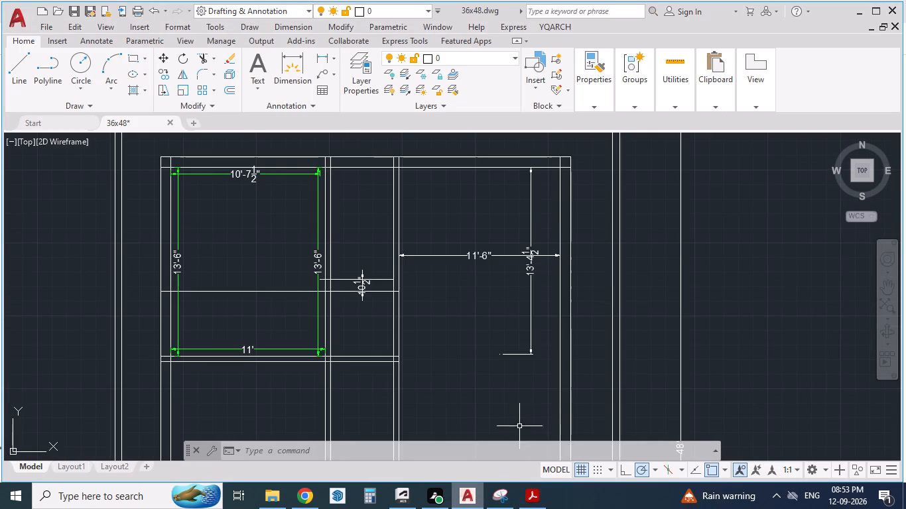
scroll(348, 286, "up", 2)
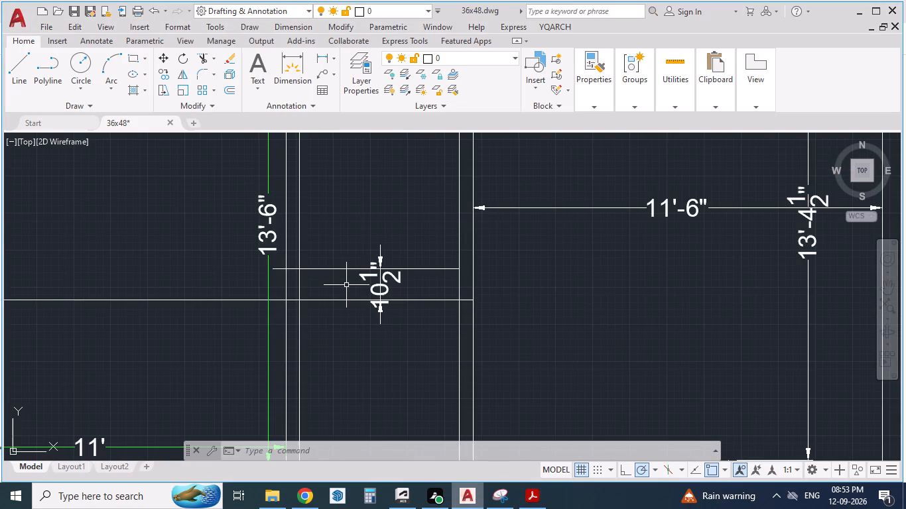
scroll(354, 281, "down", 1)
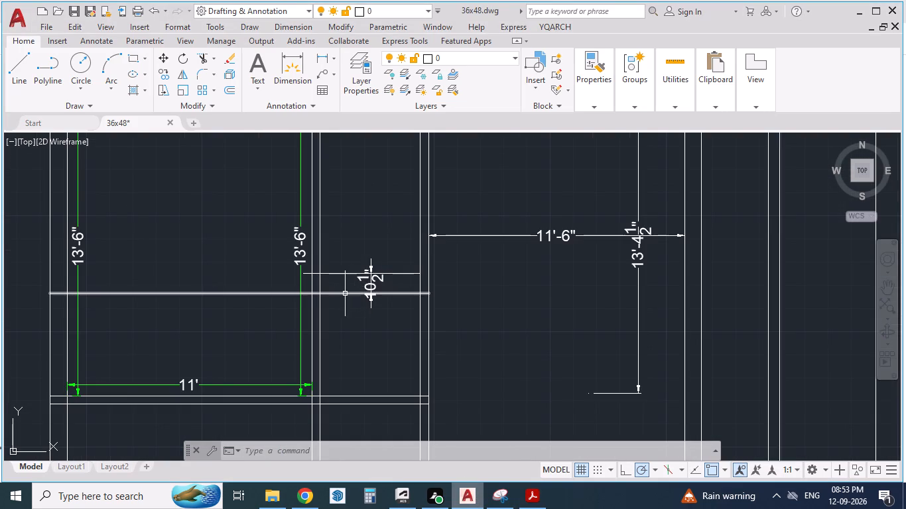
Offset the upper partition line between the toilet and powder room 9" to the south.
left_click(346, 274)
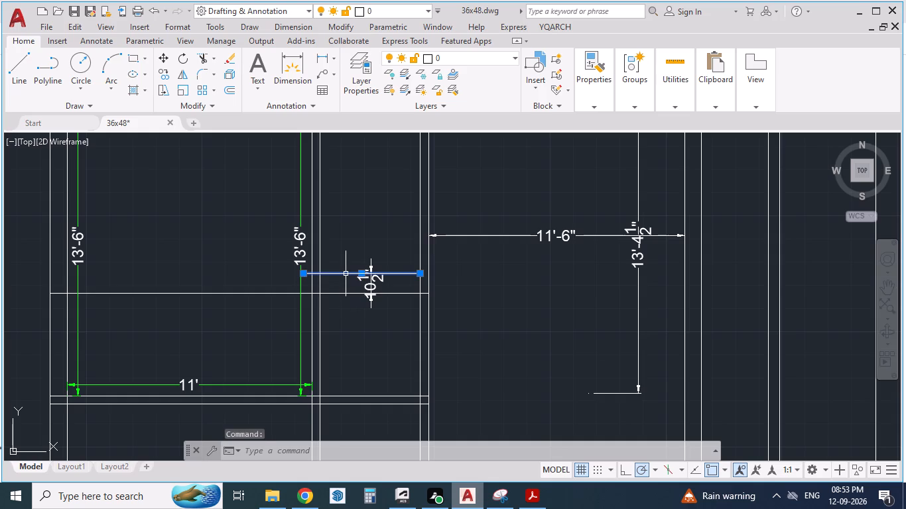
key("o")
key("Return")
key("9")
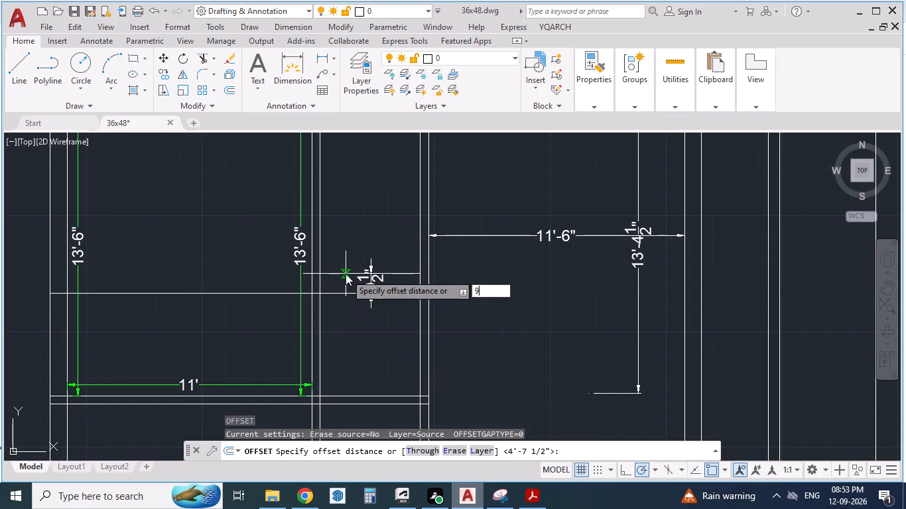
key("shift+quotedbl")
key("Return")
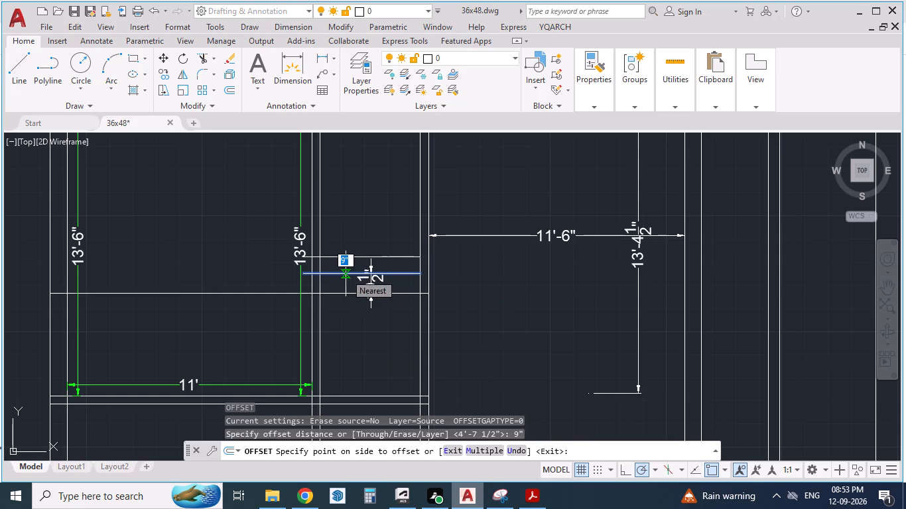
left_click(350, 295)
scroll(348, 301, "up", 2)
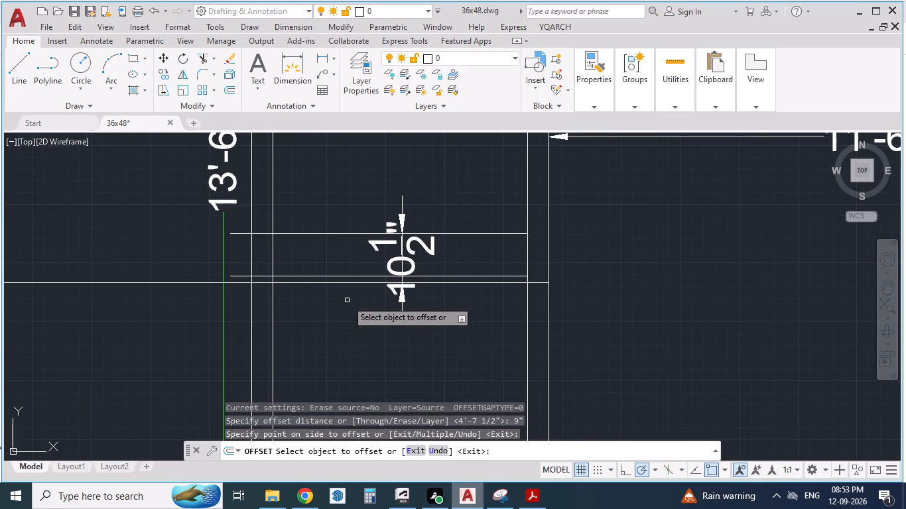
key("Escape")
key("Escape")
Delete the long partition line that was offset from the south wall across the guest bedroom and powder room.
left_click(44, 258)
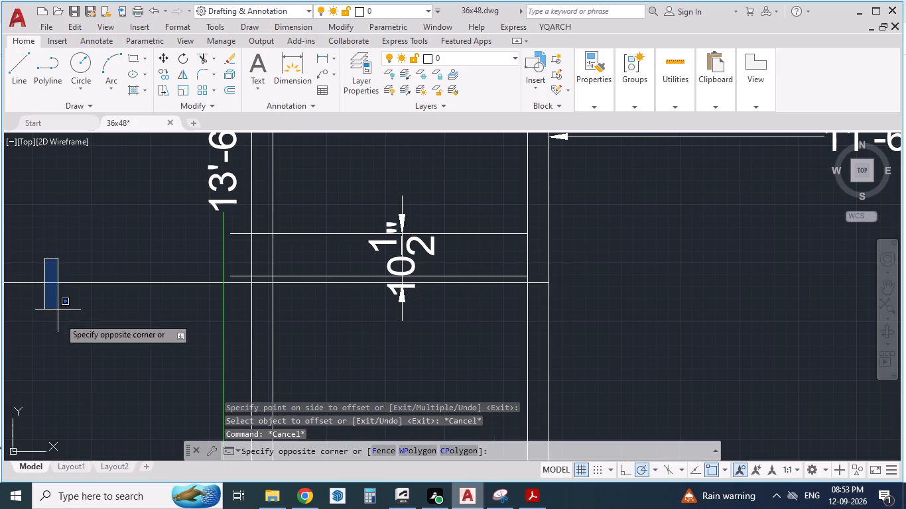
left_click(60, 322)
left_click(125, 270)
left_click(49, 323)
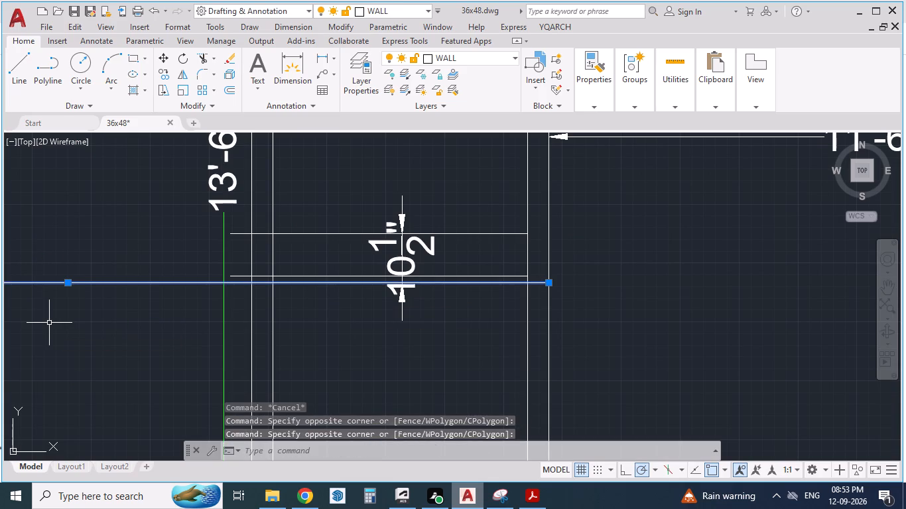
key("Delete")
Delete the aligned dimension across the partition between the toilet and powder room.
scroll(242, 321, "down", 1)
scroll(346, 278, "up", 2)
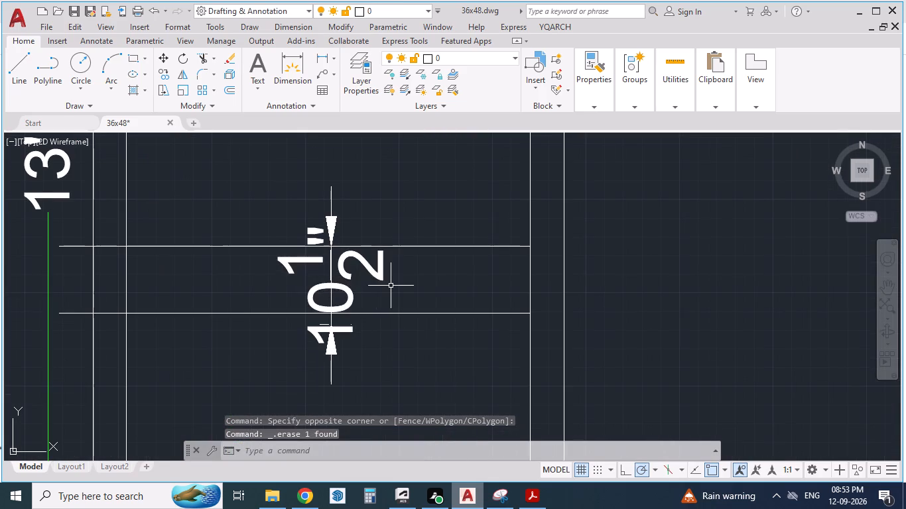
left_click(401, 282)
left_click(261, 282)
key("Delete")
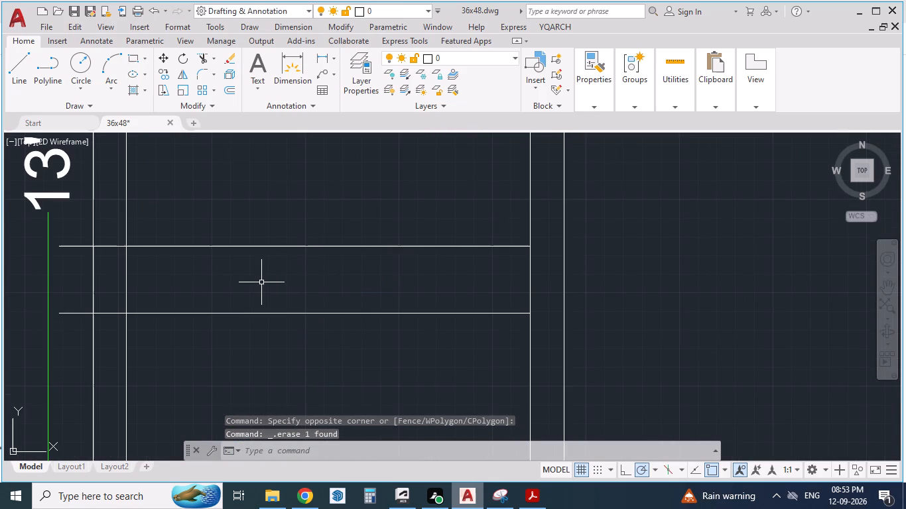
Add an aligned dimension in the powder room from the lower partition line to the upper line of the south wall.
scroll(306, 262, "down", 3)
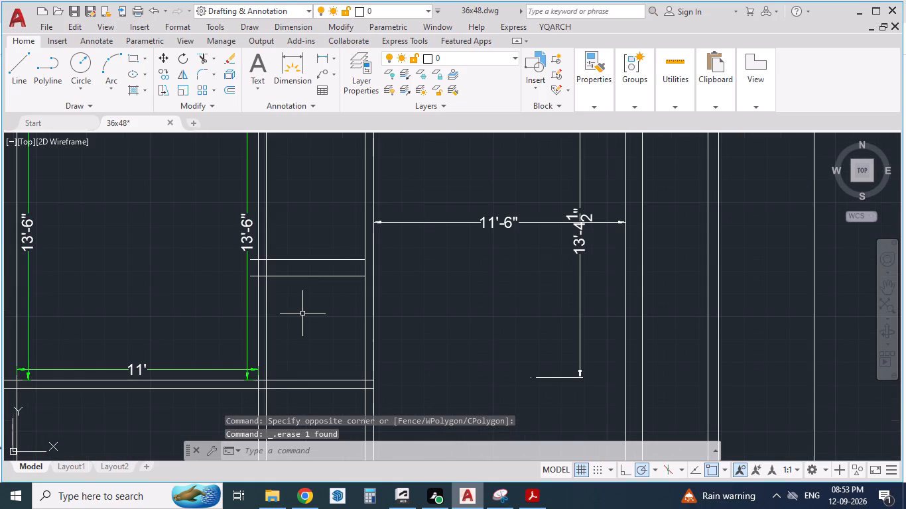
scroll(302, 314, "down", 1)
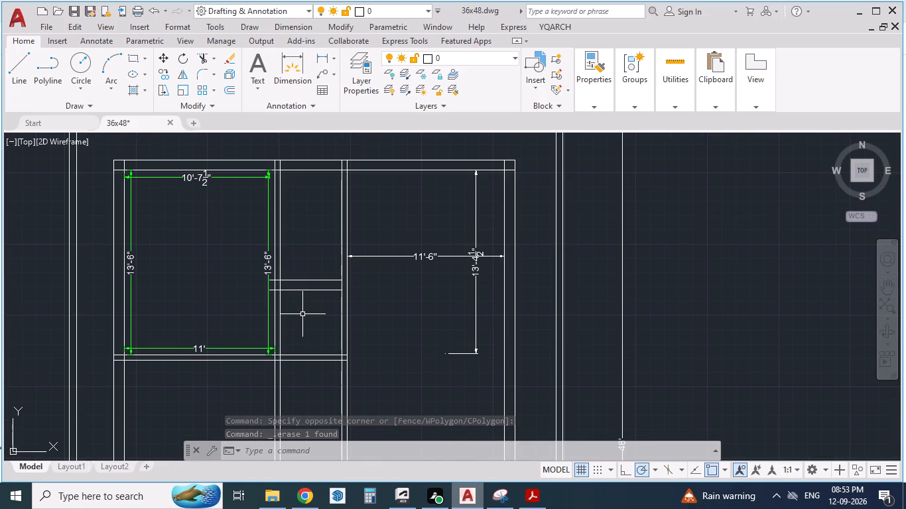
scroll(304, 337, "up", 1)
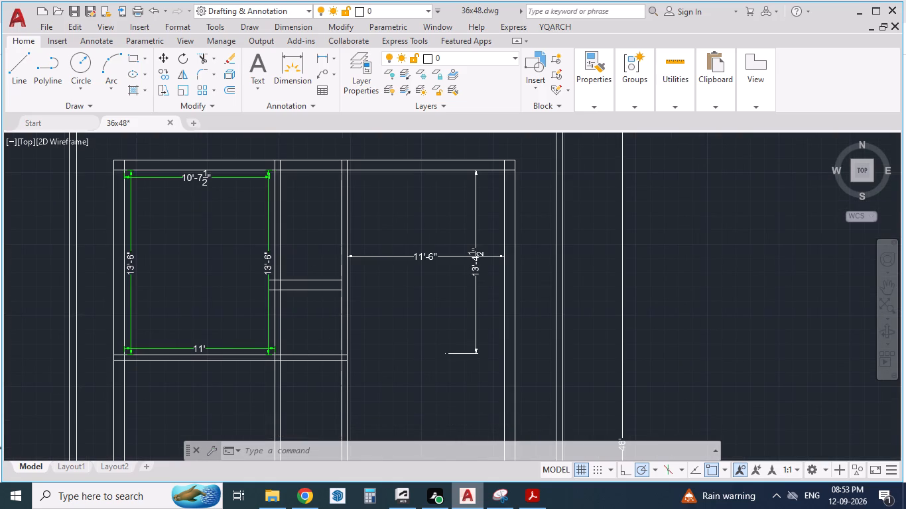
type("da")
key("Return")
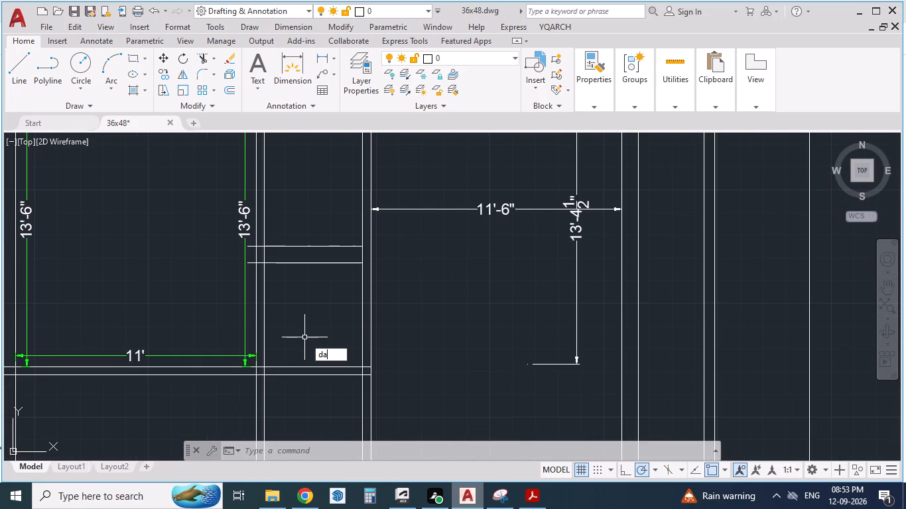
left_click(298, 262)
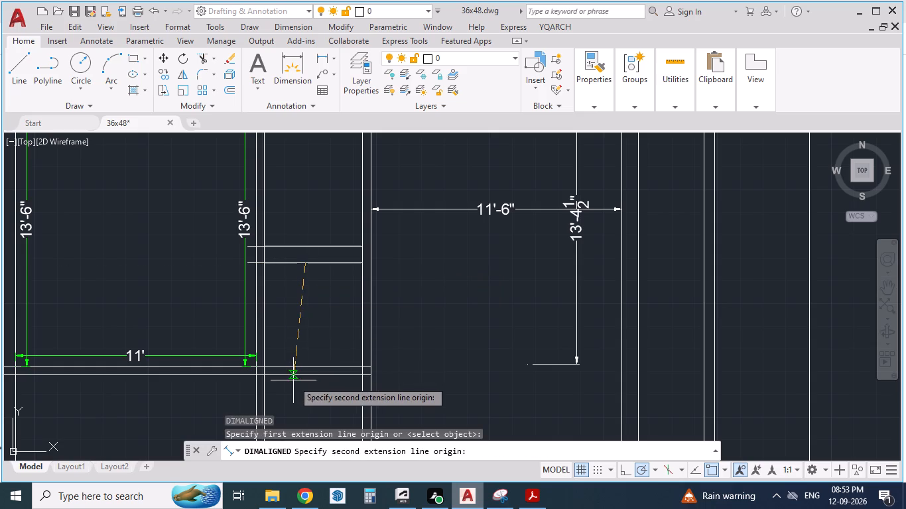
left_click(308, 367)
left_click(344, 359)
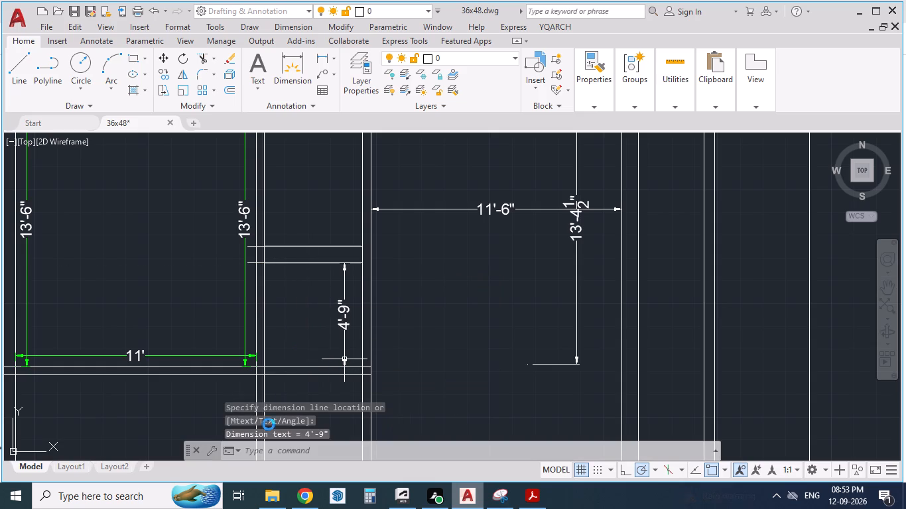
Examine the powder room size and its surrounding walls in the reference PDF against the drafted layout.
left_click(529, 492)
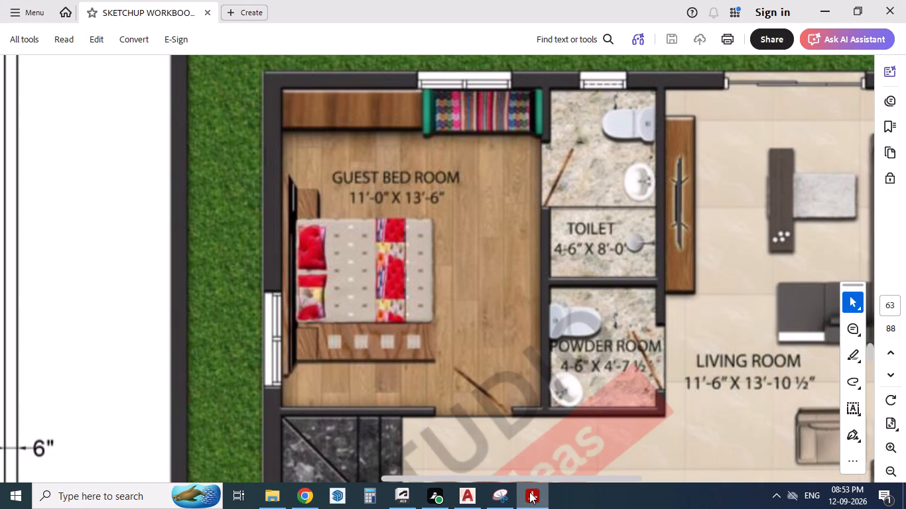
left_click(529, 492)
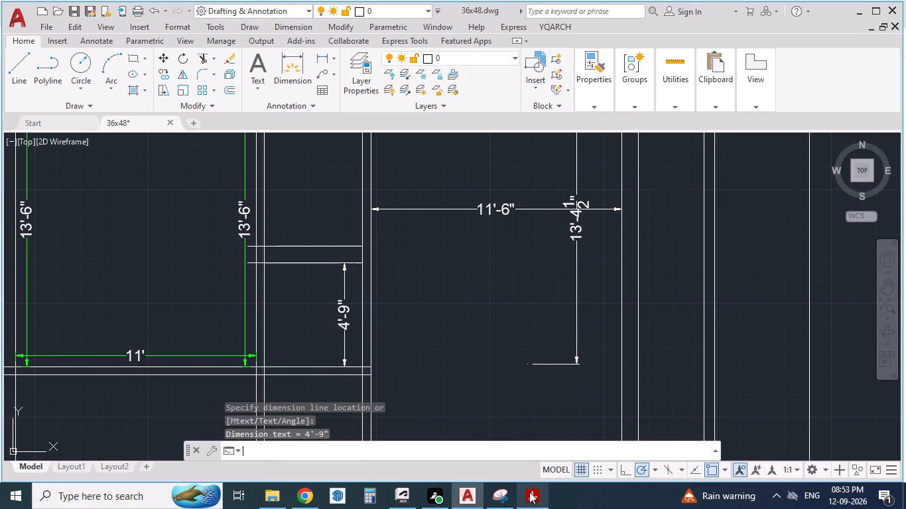
left_click(529, 492)
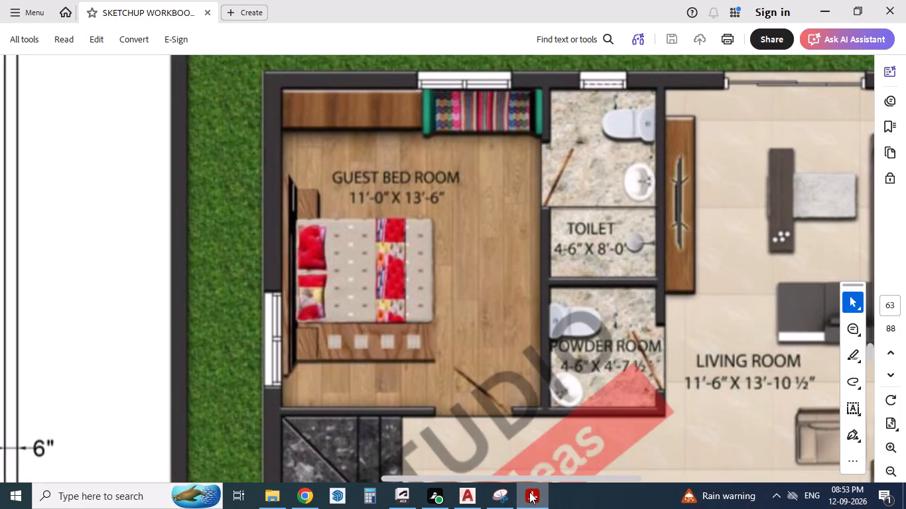
scroll(462, 178, "down", 1)
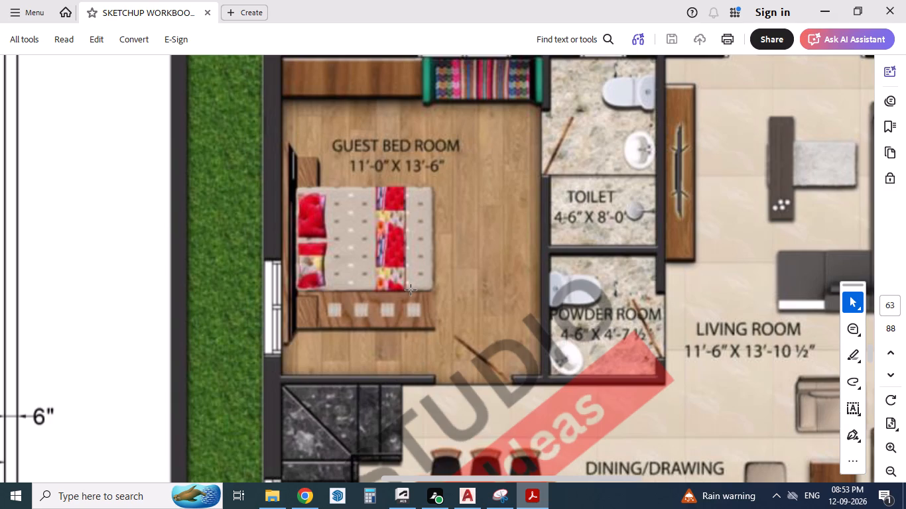
scroll(411, 290, "down", 1, "ctrl")
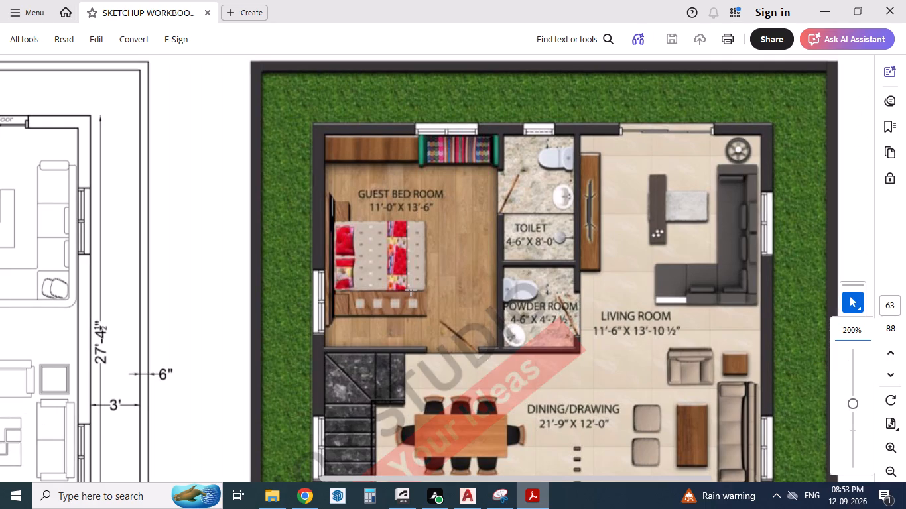
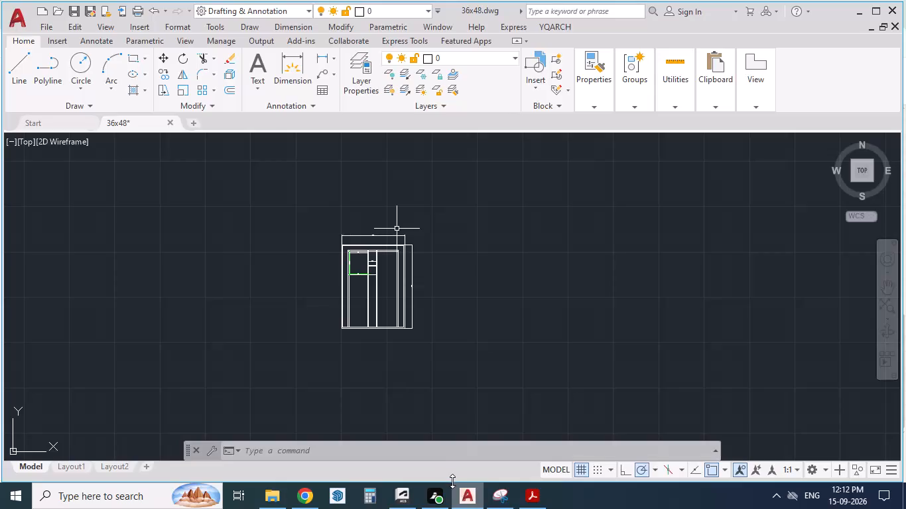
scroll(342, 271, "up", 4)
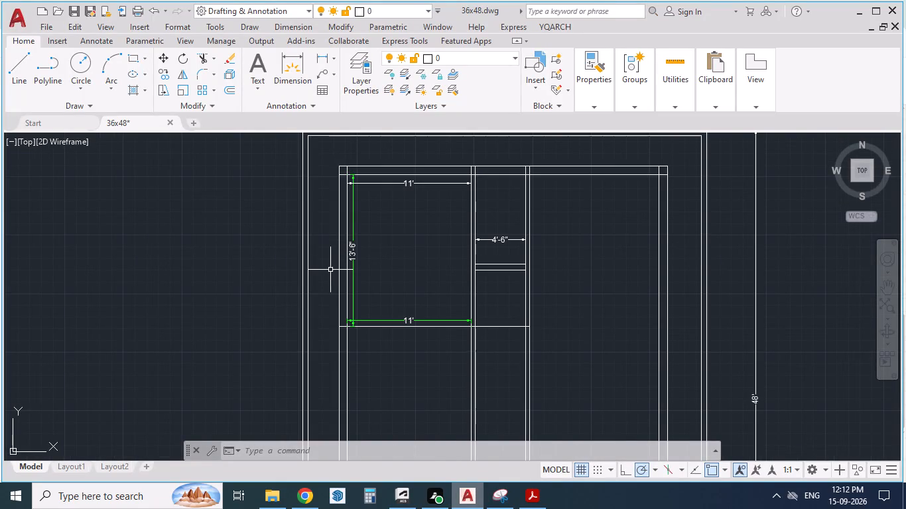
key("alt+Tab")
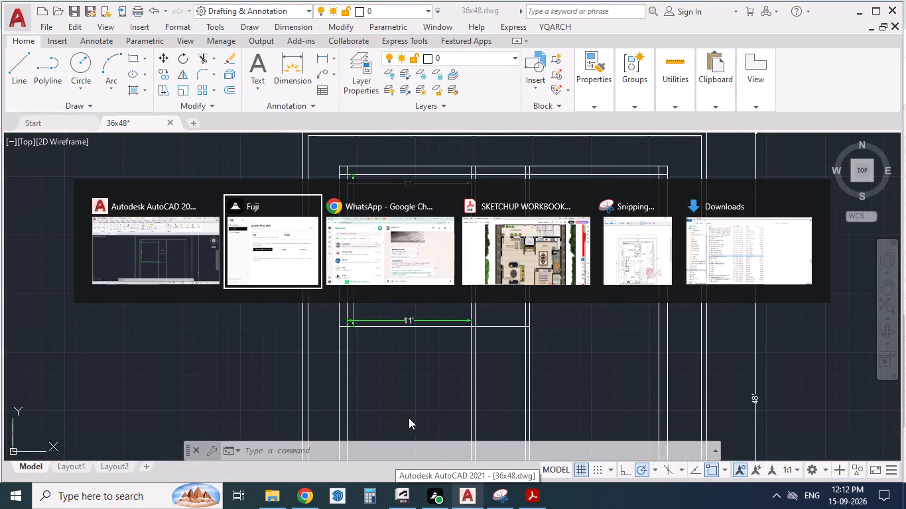
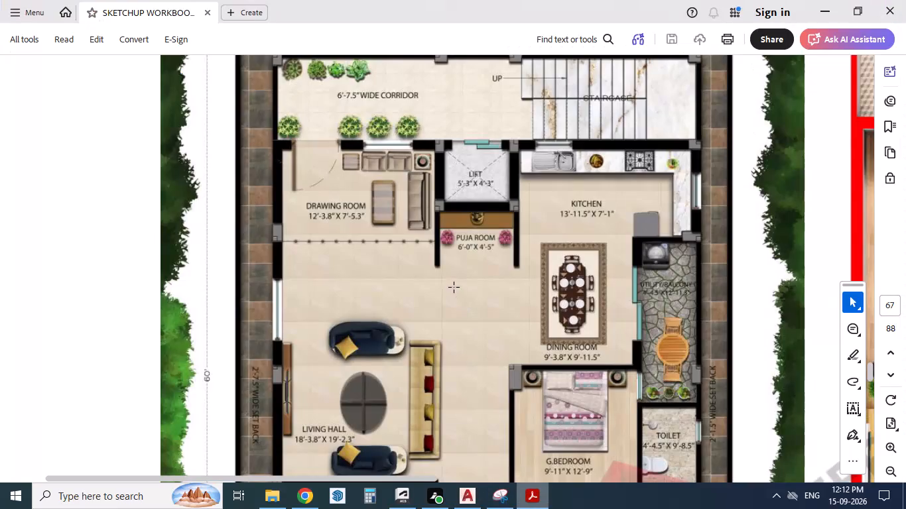
Look through the workbook PDF's floor plan pages to locate the Exercise 40 ground floor plan.
scroll(454, 288, "up", 2)
scroll(454, 287, "down", 1)
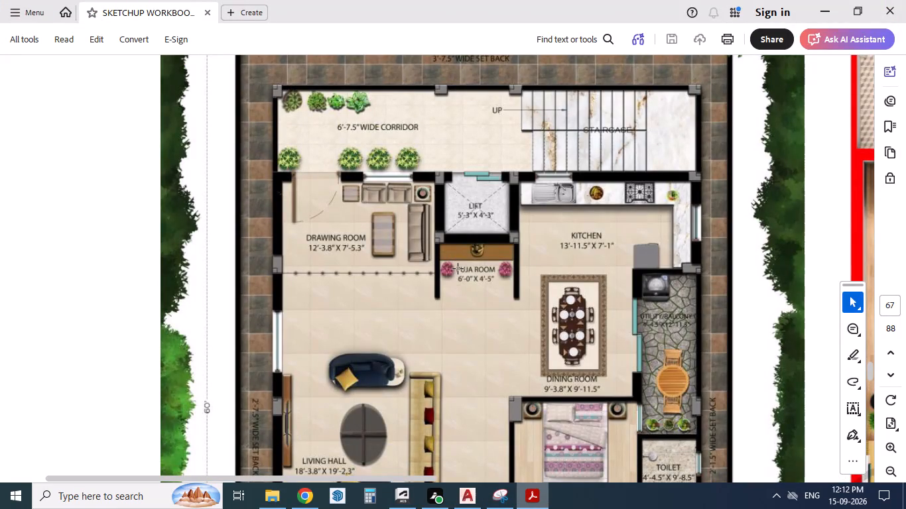
scroll(458, 269, "up", 8)
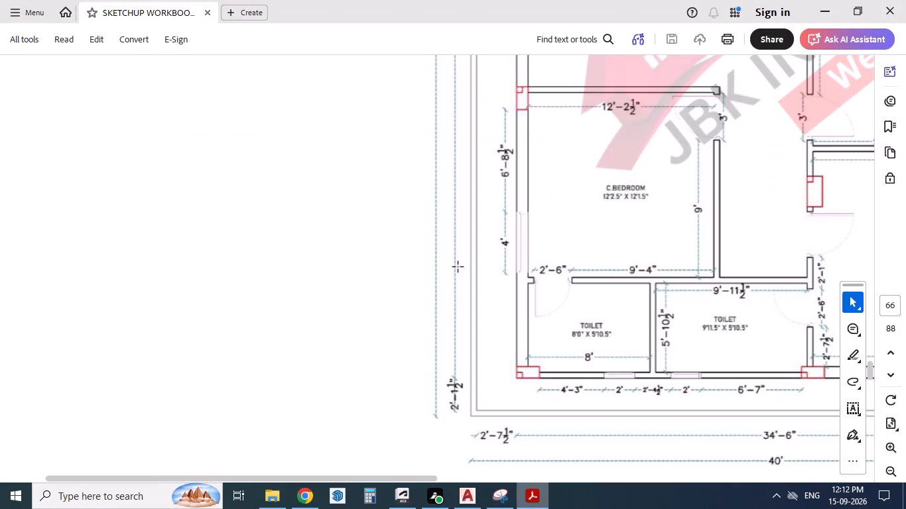
scroll(458, 267, "up", 1)
scroll(436, 266, "down", 2)
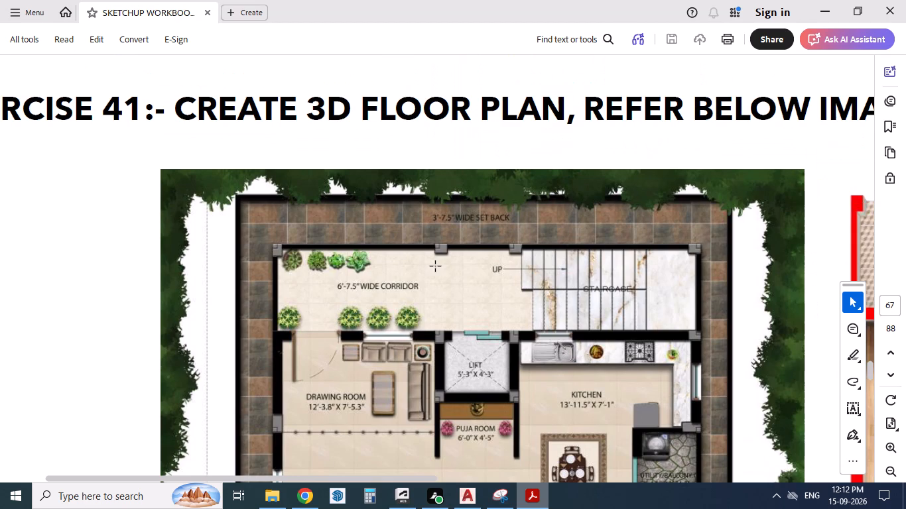
scroll(436, 266, "up", 4)
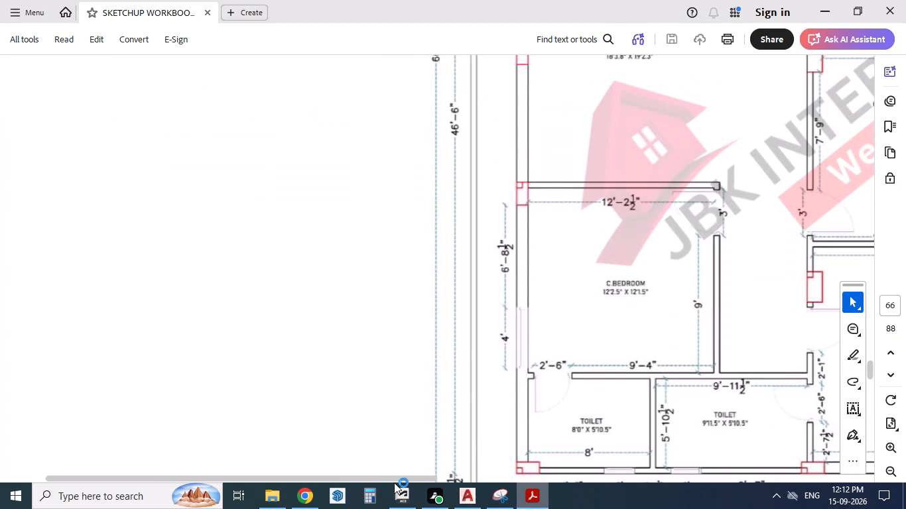
left_click_drag(390, 477, 521, 484)
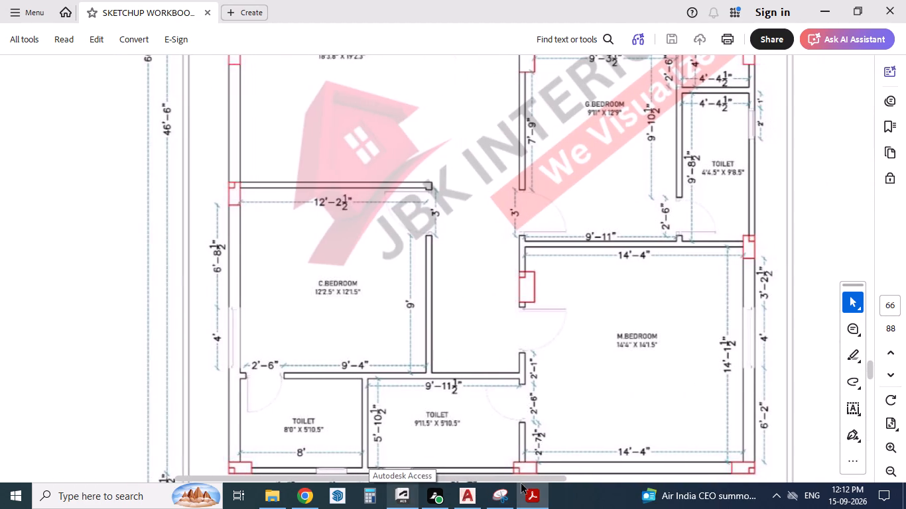
left_click_drag(521, 484, 539, 486)
scroll(576, 310, "up", 2)
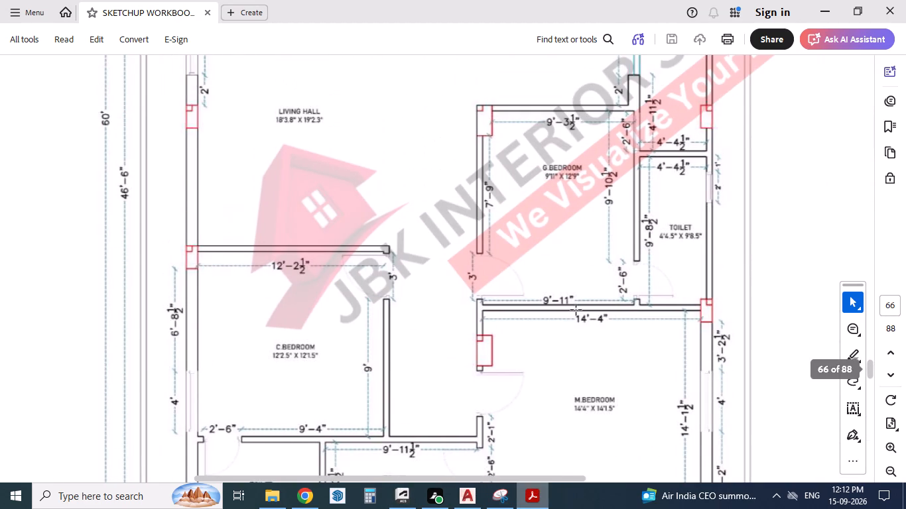
scroll(576, 310, "up", 6)
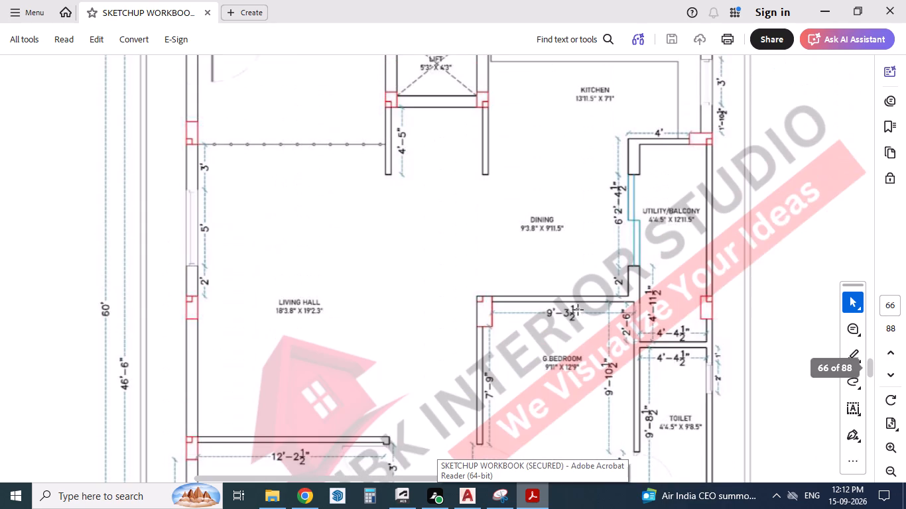
scroll(578, 310, "up", 12)
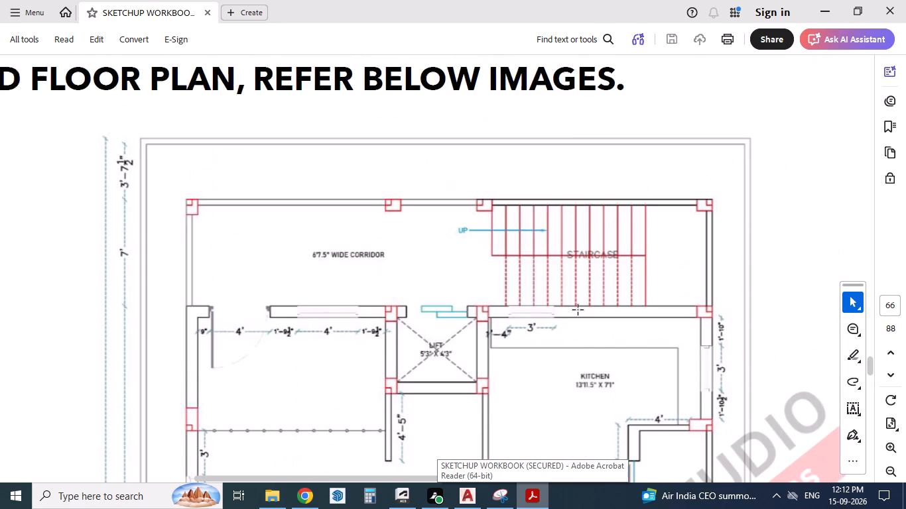
scroll(578, 310, "up", 1)
scroll(578, 310, "down", 5, "ctrl")
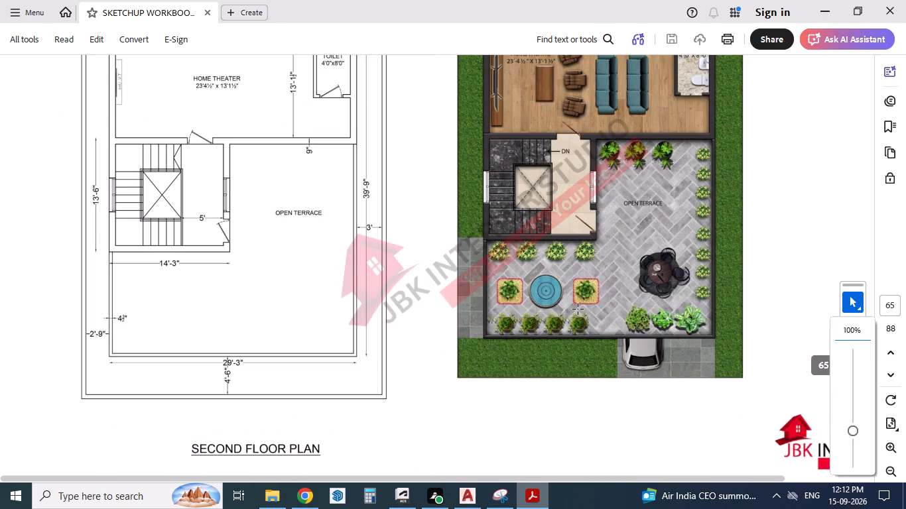
scroll(578, 310, "down", 2, "ctrl")
scroll(578, 310, "up", 12)
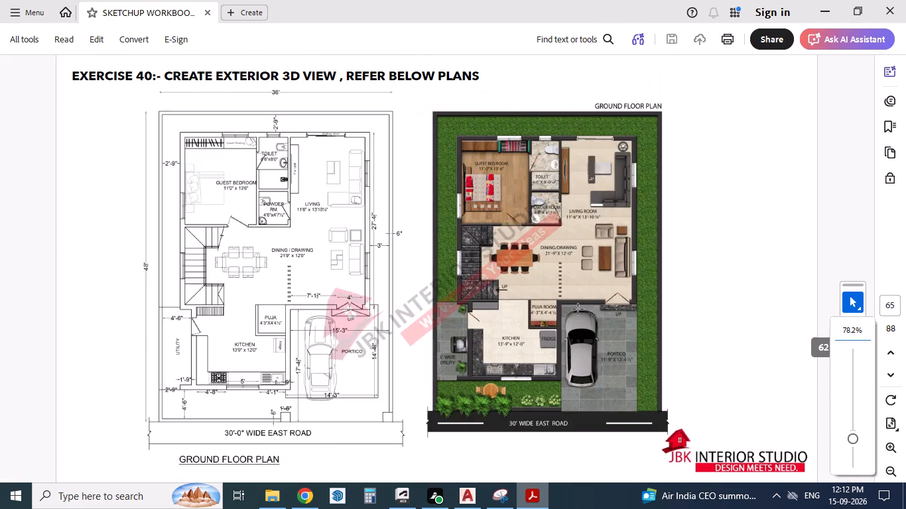
scroll(578, 310, "up", 3)
scroll(423, 357, "up", 4)
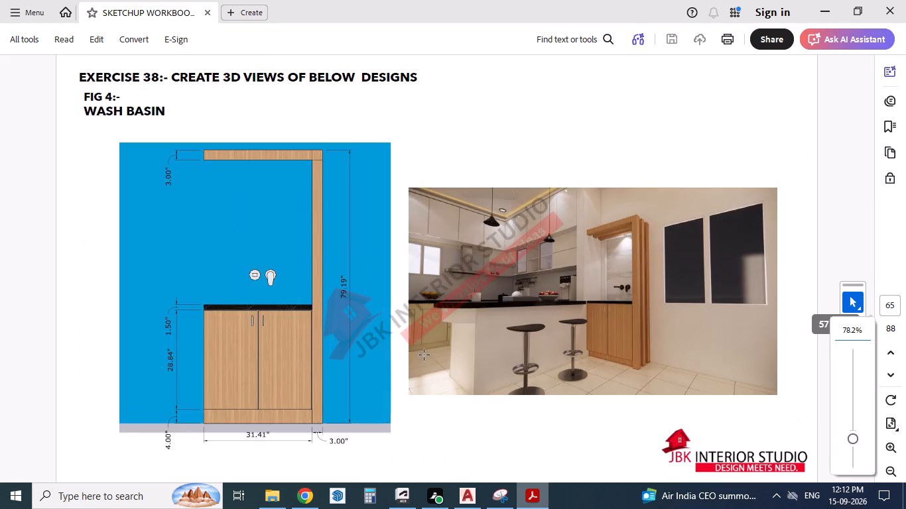
scroll(425, 355, "down", 13)
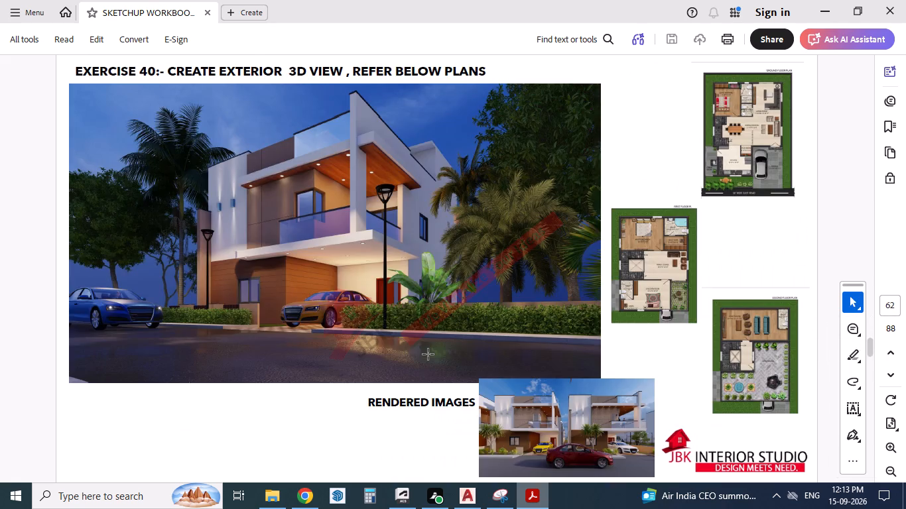
scroll(428, 355, "down", 2)
scroll(428, 355, "up", 1)
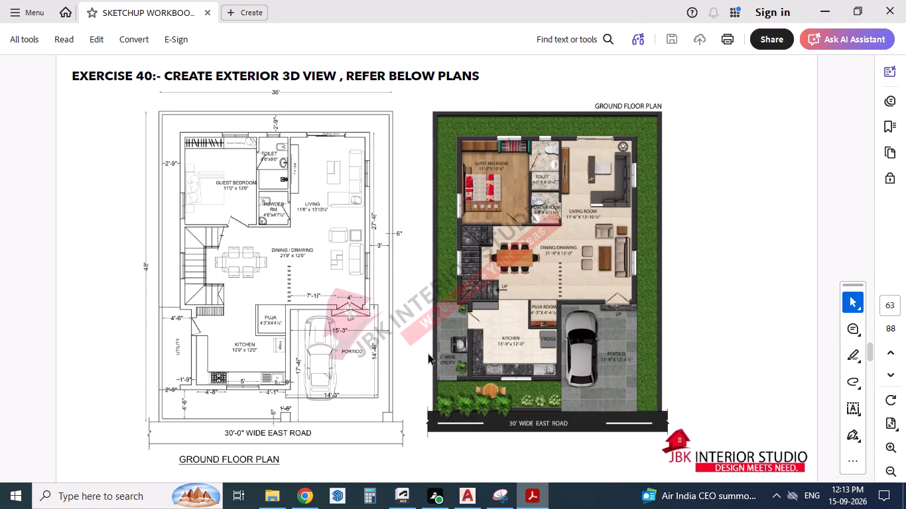
Check the AutoCAD drawing, then examine the room sizes and wall layout on the PDF's Exercise 40 ground floor plan.
key("alt+Tab")
key("alt+Tab")
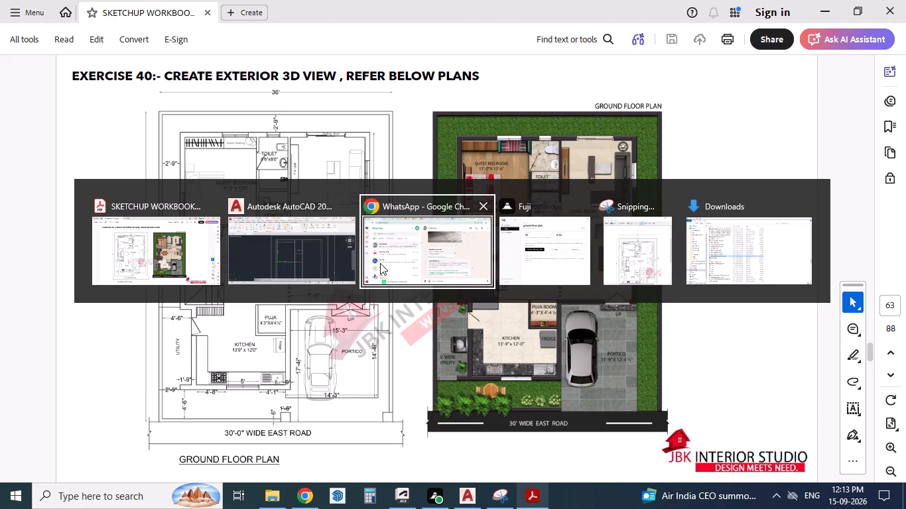
key("alt+Left")
scroll(389, 223, "down", 2)
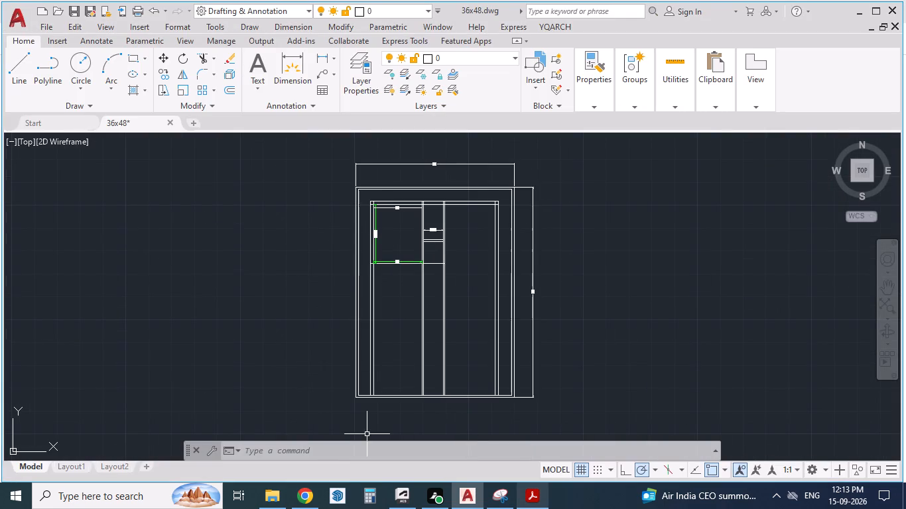
left_click(529, 495)
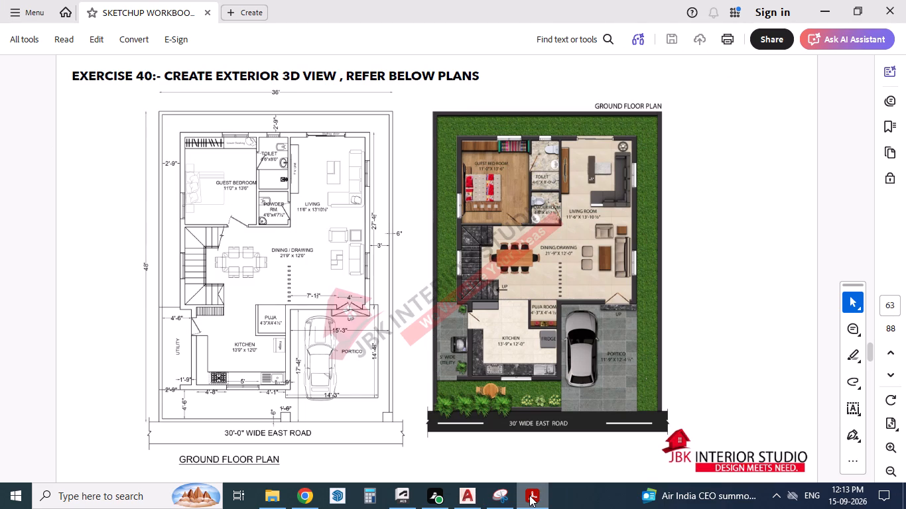
scroll(201, 264, "up", 1, "ctrl")
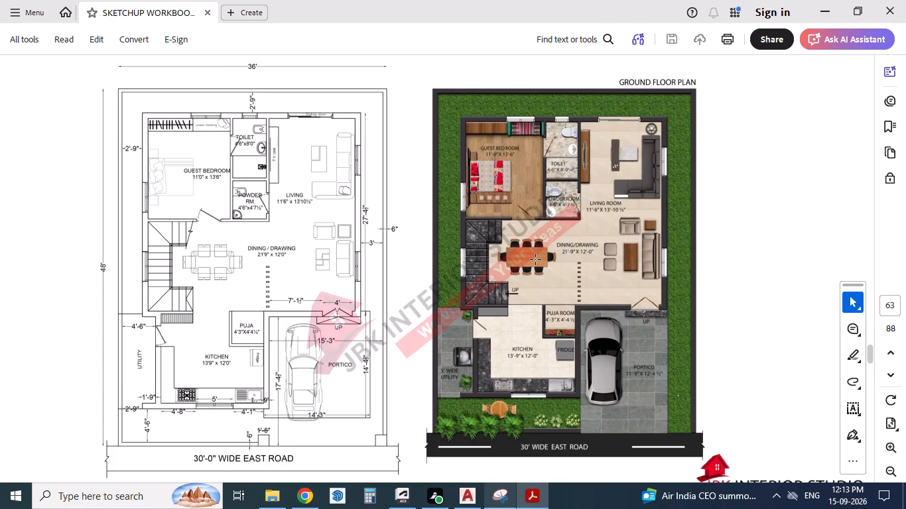
scroll(536, 260, "up", 1, "ctrl")
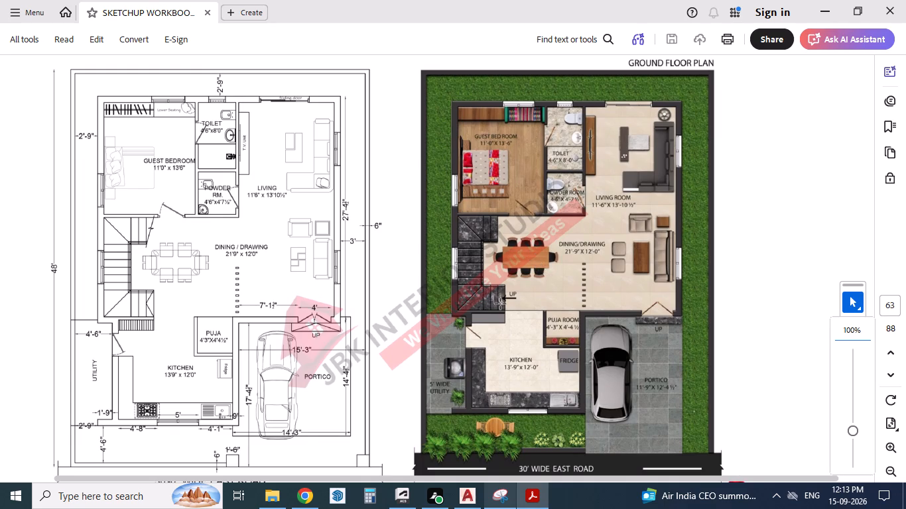
scroll(578, 277, "up", 1, "ctrl")
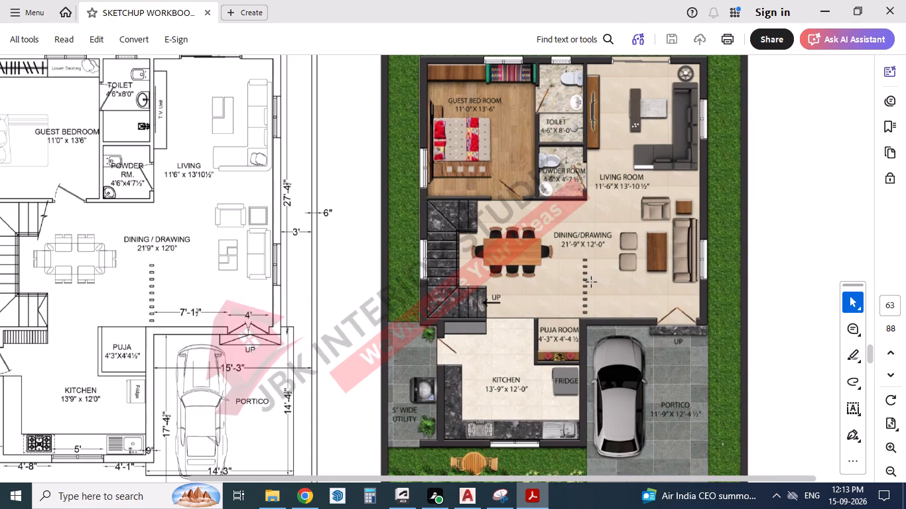
scroll(592, 282, "down", 1)
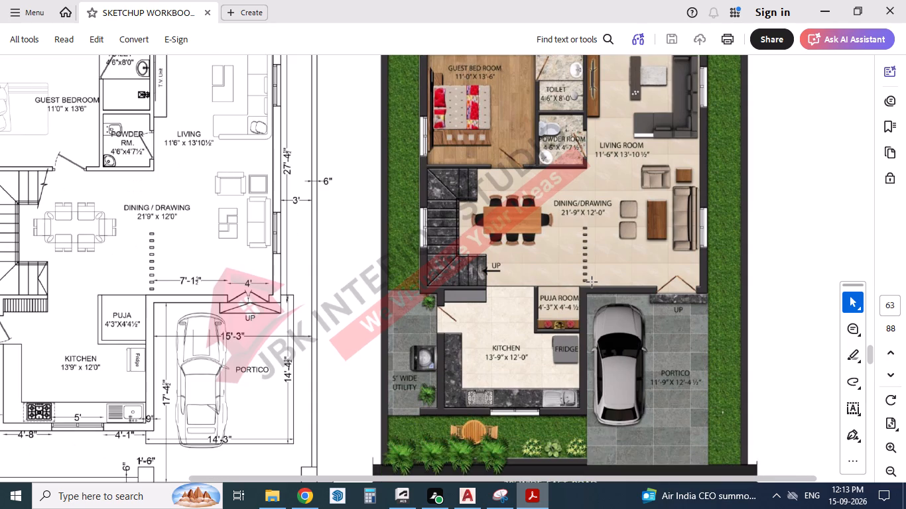
scroll(592, 282, "up", 1)
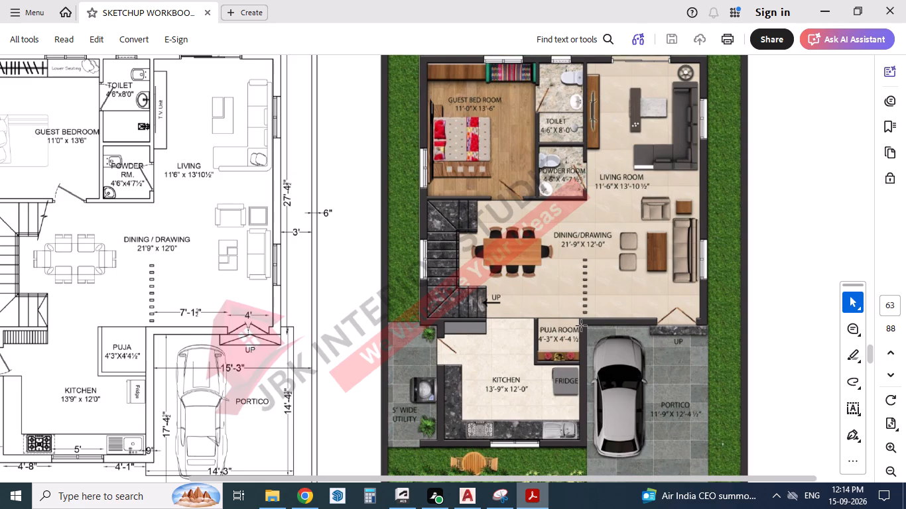
scroll(585, 324, "up", 2)
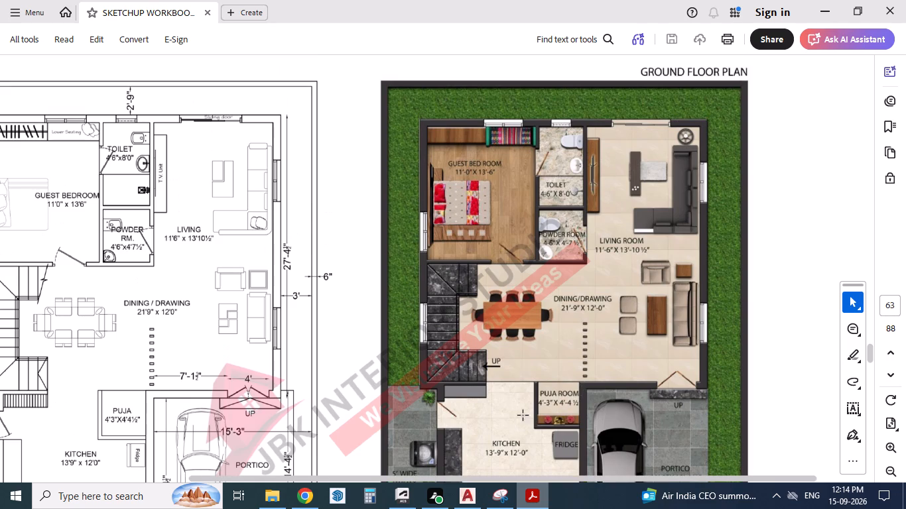
left_click_drag(452, 478, 422, 479)
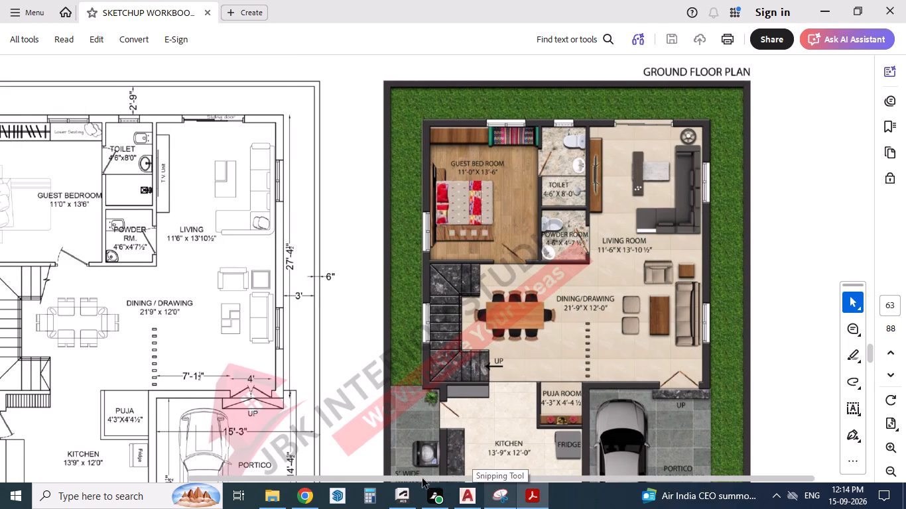
left_click_drag(422, 479, 282, 469)
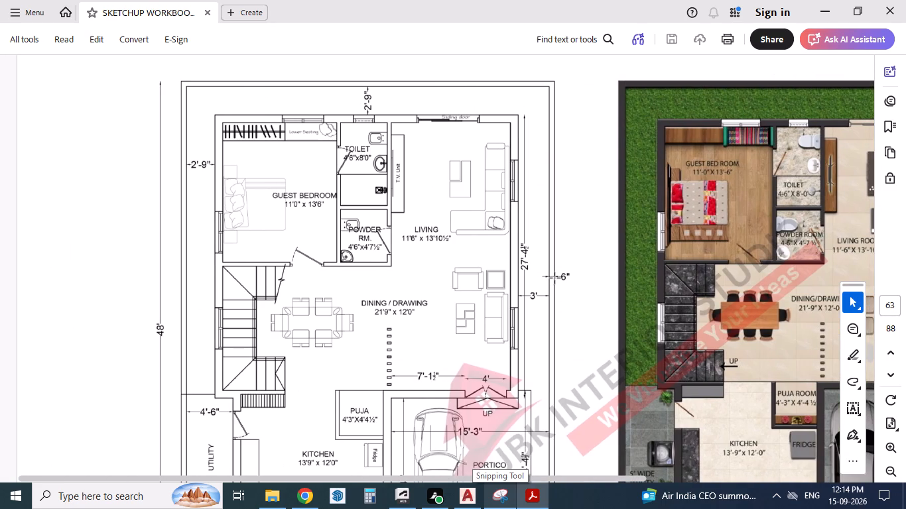
scroll(555, 278, "down", 1)
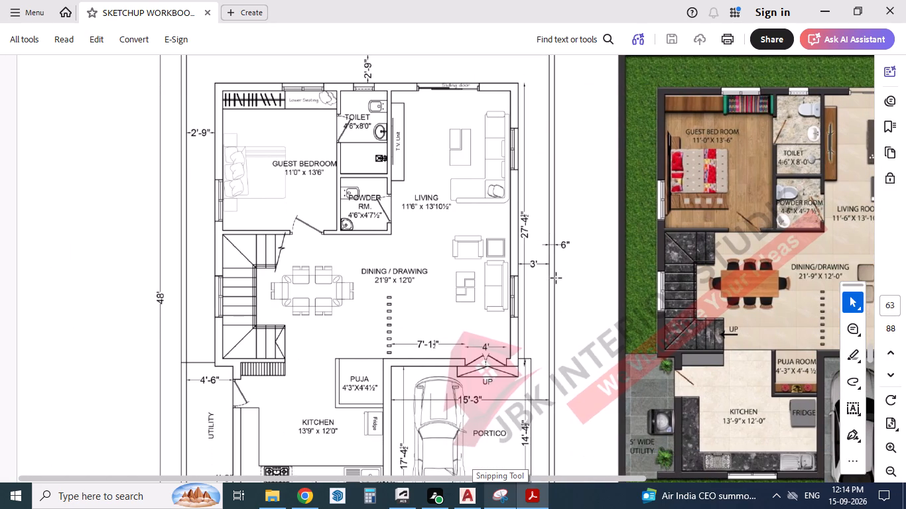
In AutoCAD, add an aligned dimension from the powder room's upper partition to its lower wall line and compare it with the PDF plan.
left_click(533, 502)
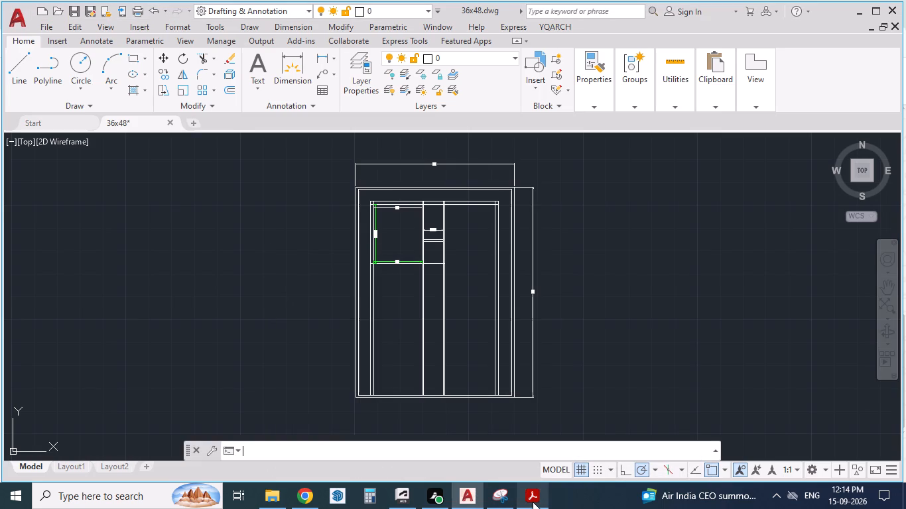
scroll(487, 243, "up", 1)
scroll(295, 216, "up", 1)
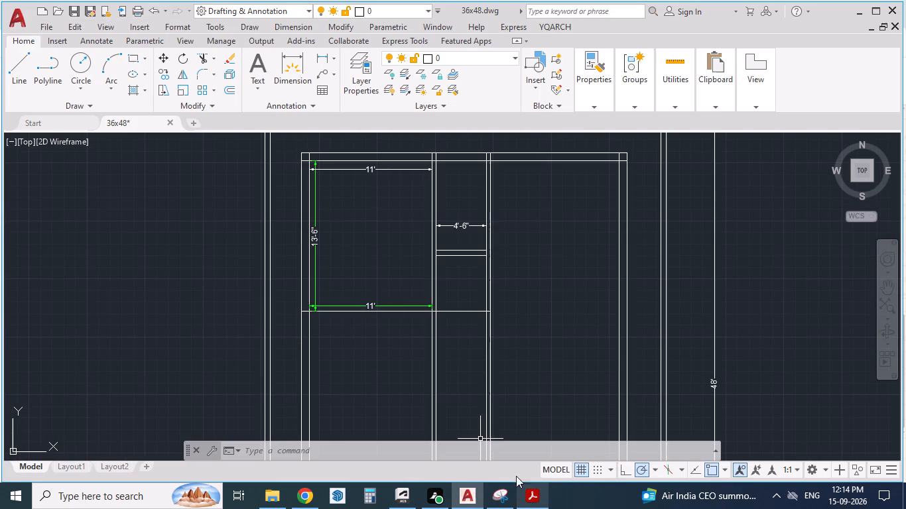
left_click(549, 501)
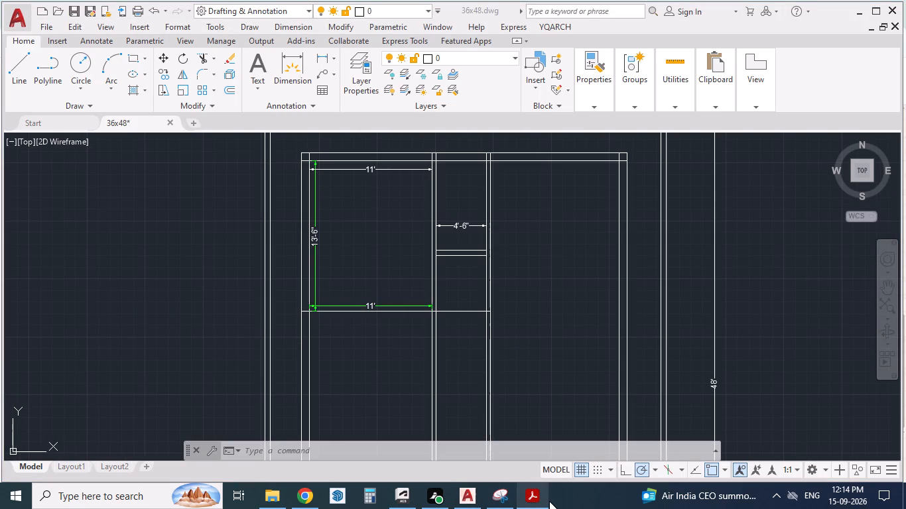
left_click(527, 495)
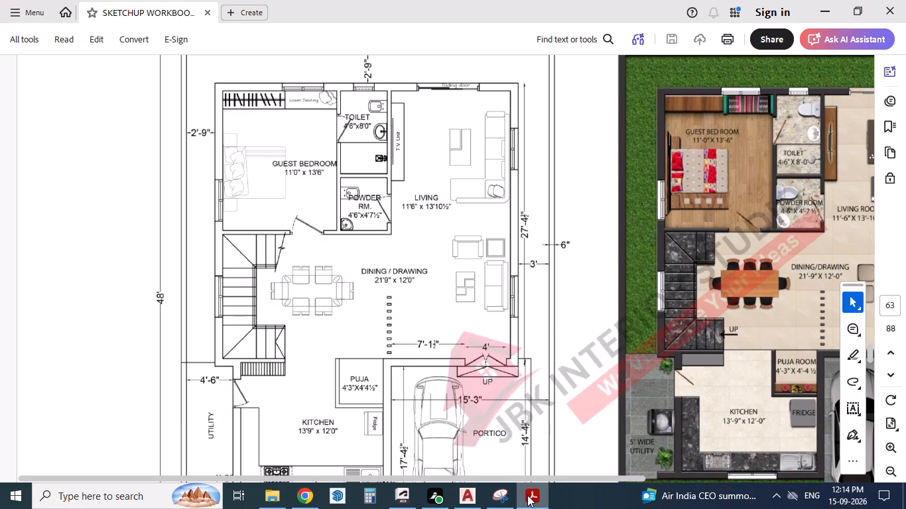
left_click(527, 495)
scroll(481, 323, "up", 1)
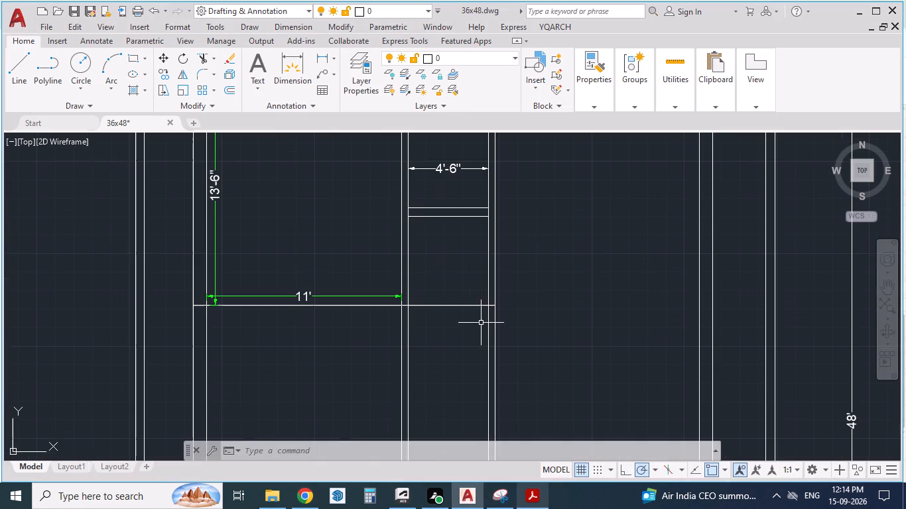
type("da")
key("Return")
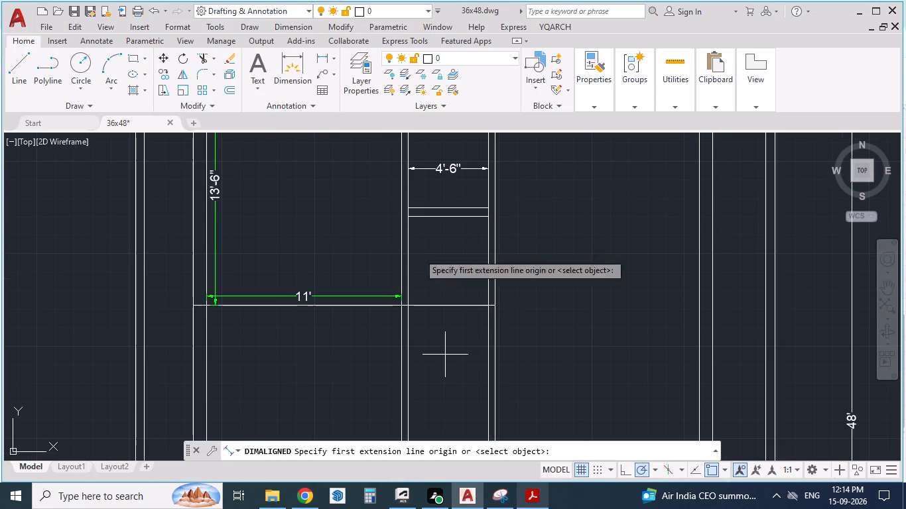
left_click(422, 219)
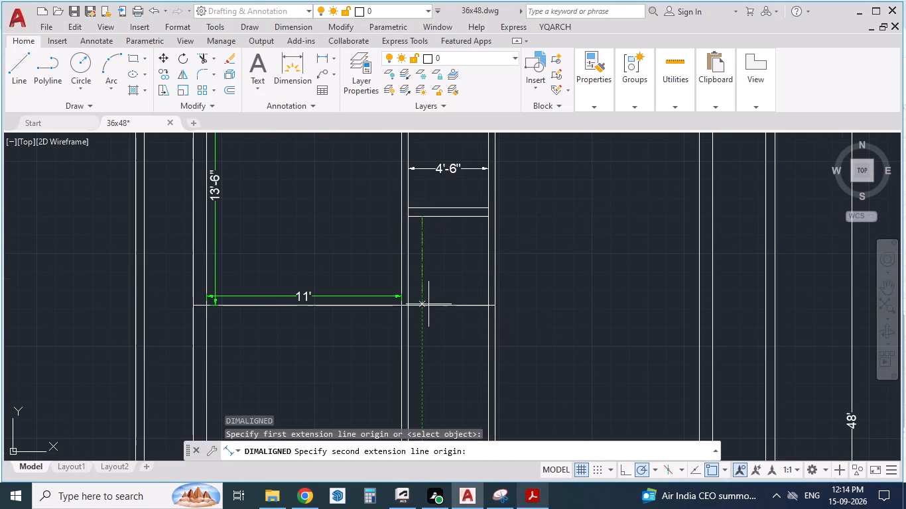
left_click(424, 305)
left_click(460, 308)
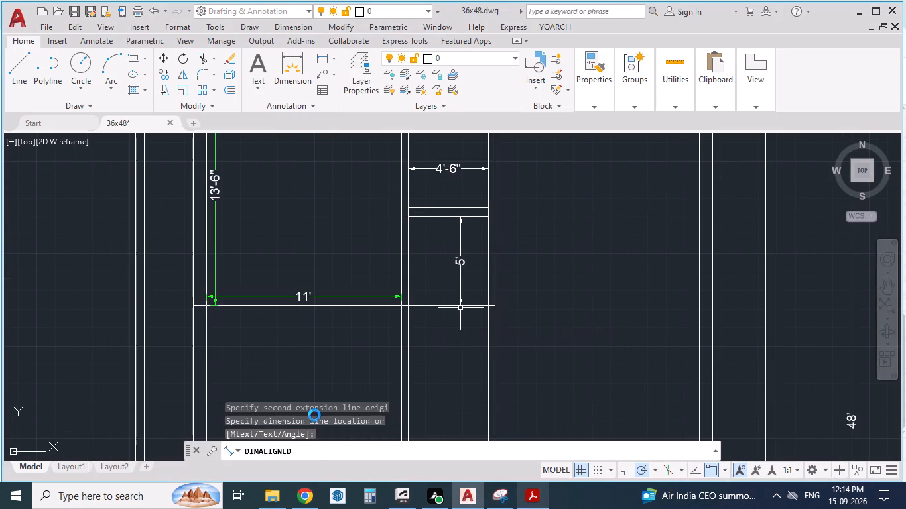
left_click(523, 501)
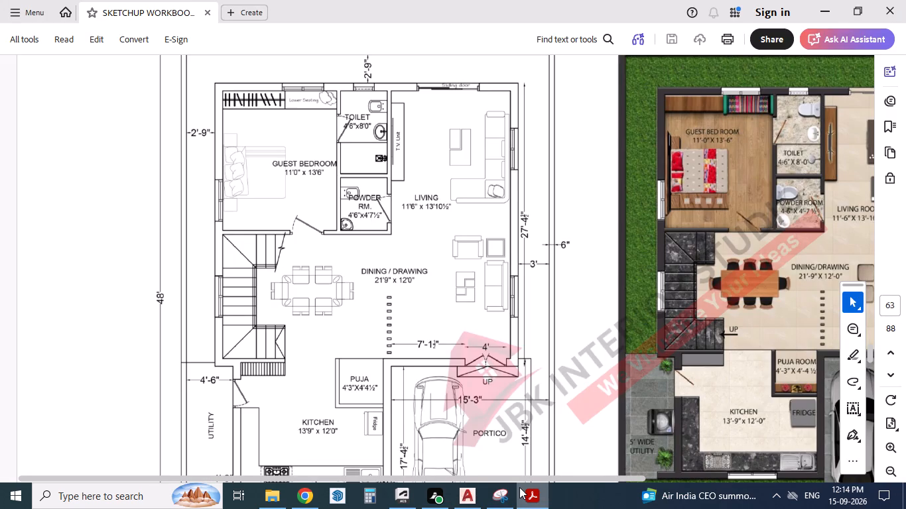
left_click(519, 487)
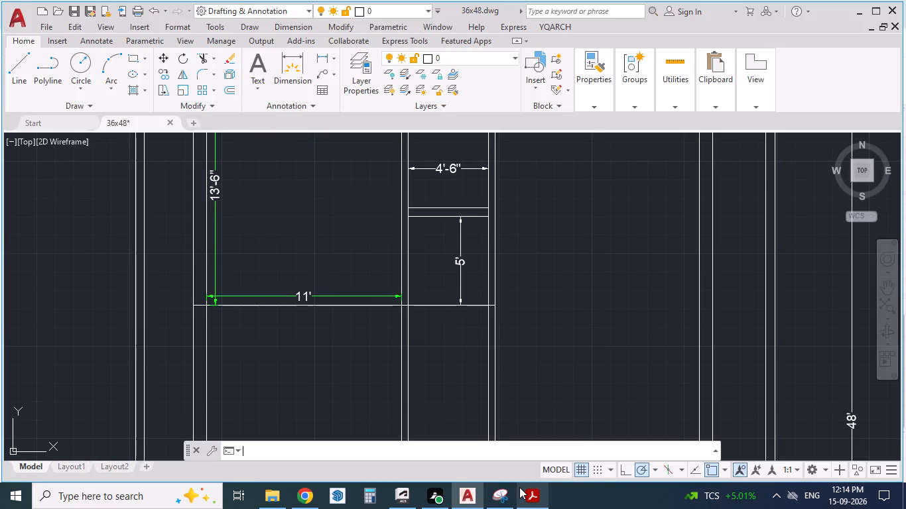
Offset the lower wall line of the guest bedroom and powder room 4.5" upward to form the wall's thickness.
scroll(477, 284, "up", 1)
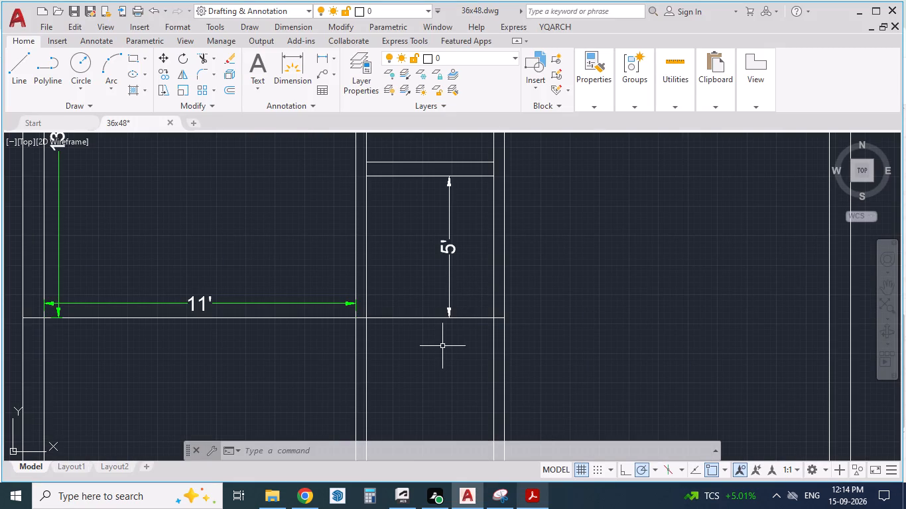
left_click(427, 320)
left_click(426, 317)
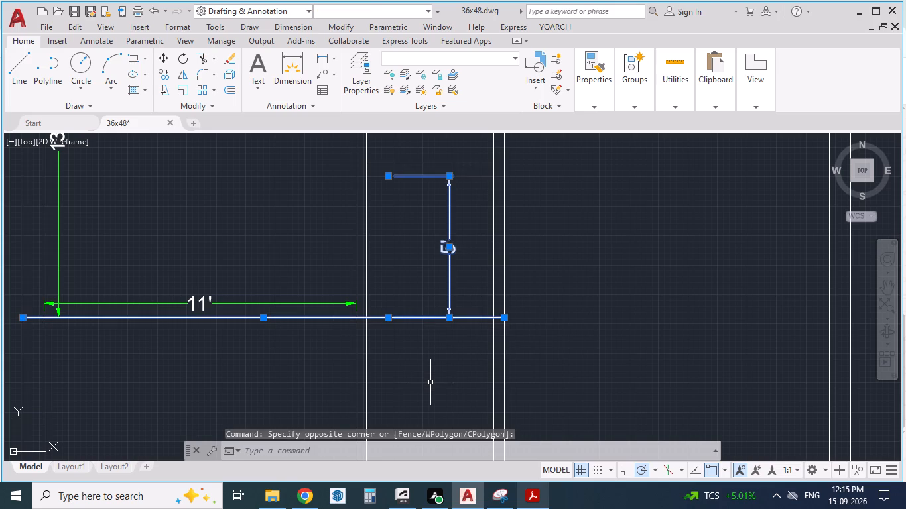
key("Escape")
key("Escape")
key("o")
key("Return")
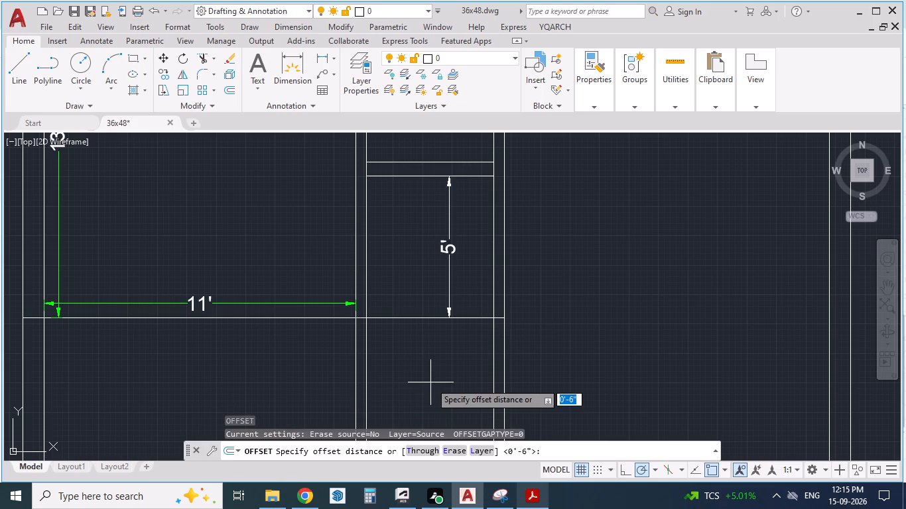
type("4.5")
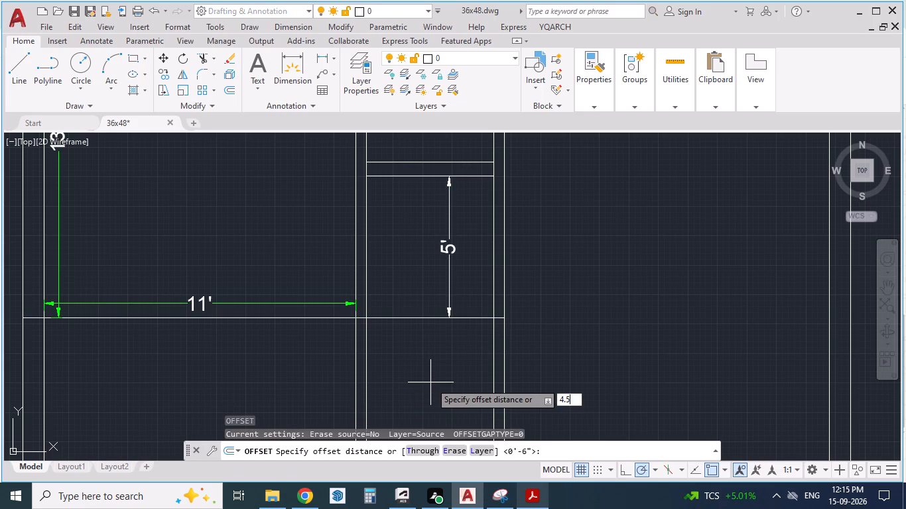
key("shift+quotedbl")
key("Return")
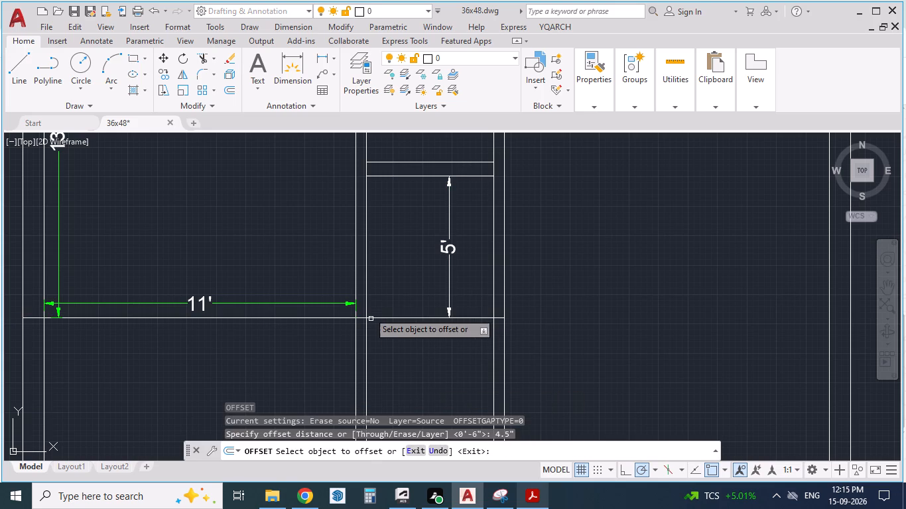
left_click(381, 317)
left_click(384, 296)
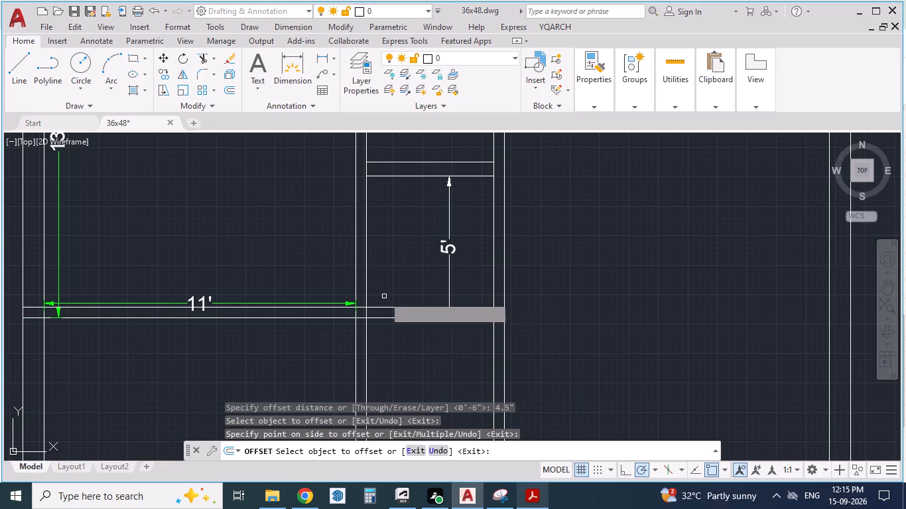
scroll(443, 357, "down", 1)
key("Escape")
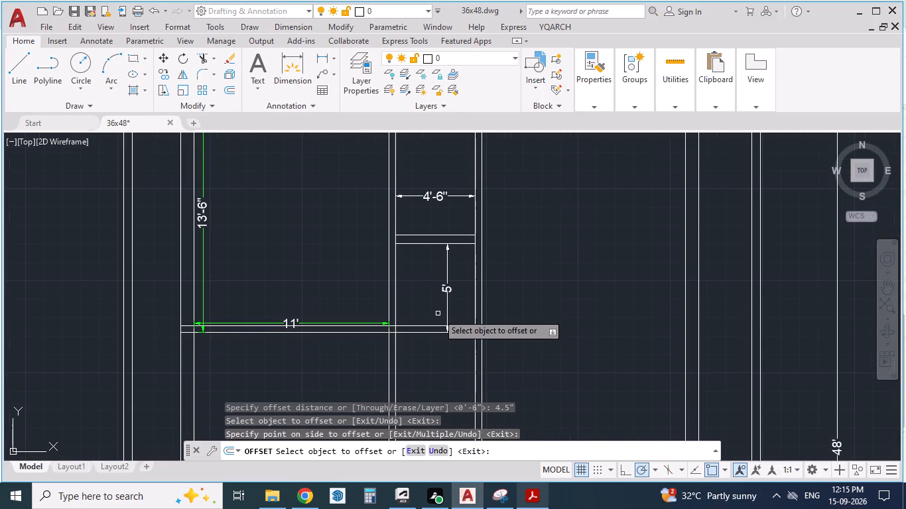
key("Escape")
Replace the powder room's length dimension with an aligned one from the toilet partition's lower line to the new inner wall line.
left_click(461, 290)
left_click(422, 290)
key("Delete")
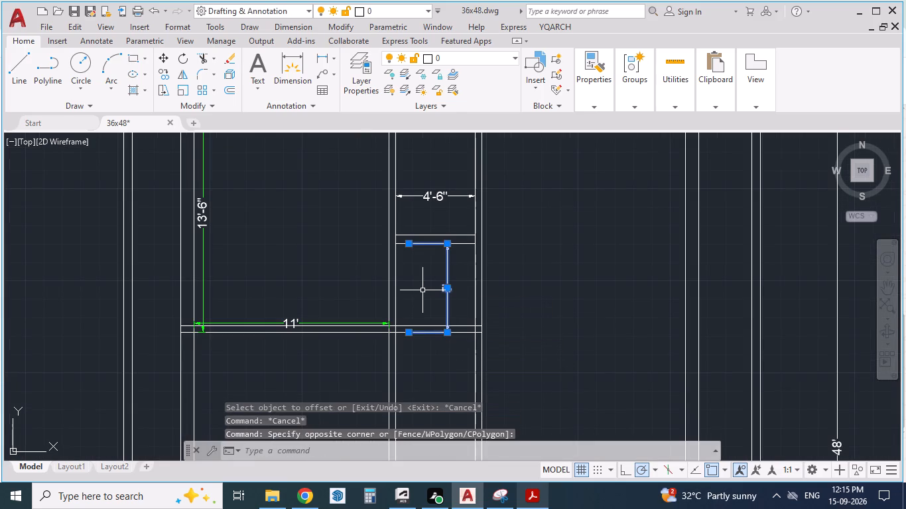
type("da")
key("Return")
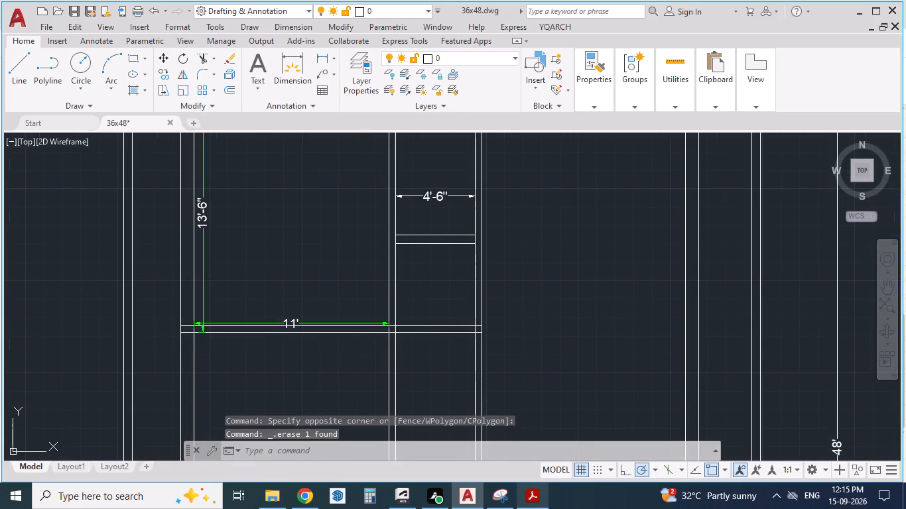
left_click(430, 248)
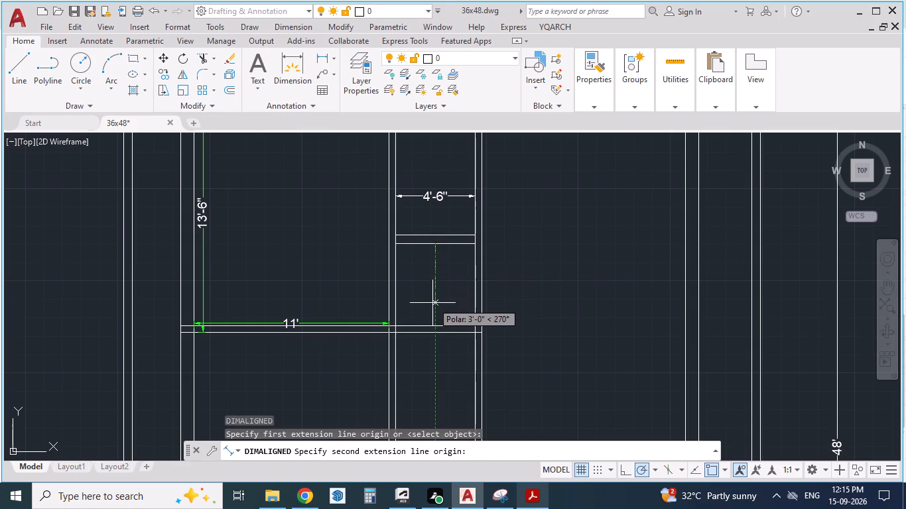
left_click(430, 323)
left_click(441, 315)
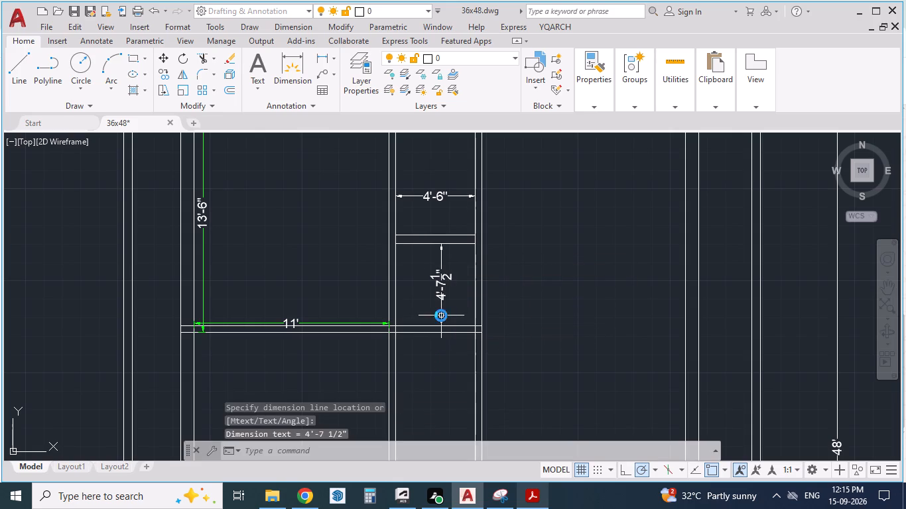
scroll(318, 313, "up", 1)
scroll(378, 314, "down", 1)
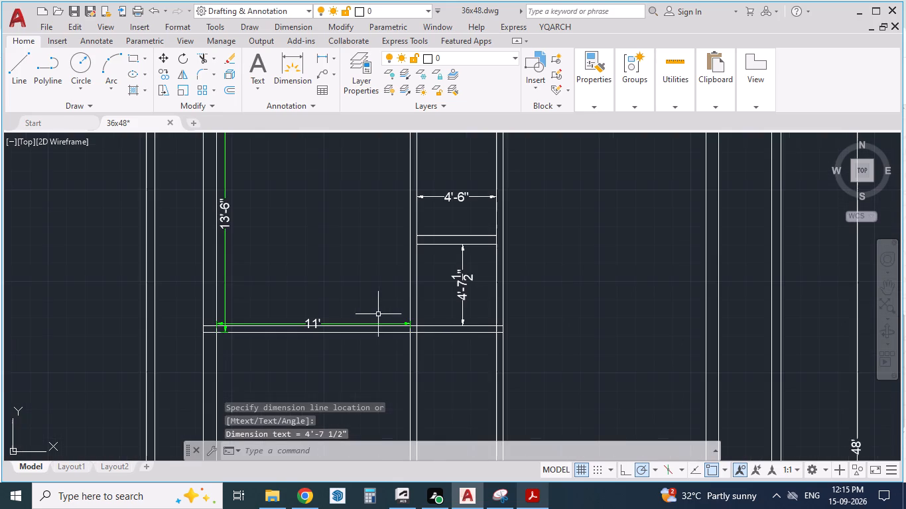
scroll(383, 326, "down", 1)
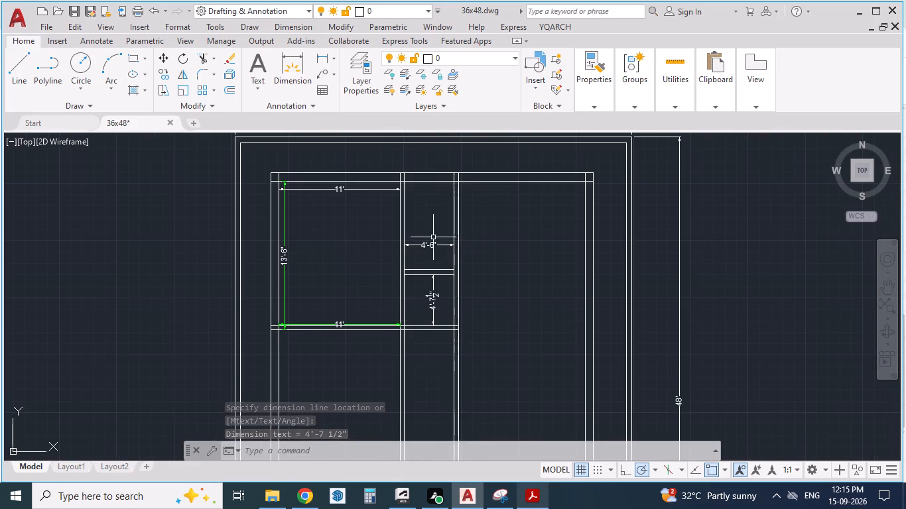
scroll(418, 229, "up", 1)
Check the toilet size on the PDF plan, then in AutoCAD add an aligned dimension for the toilet's length between top wall and partition.
left_click(539, 494)
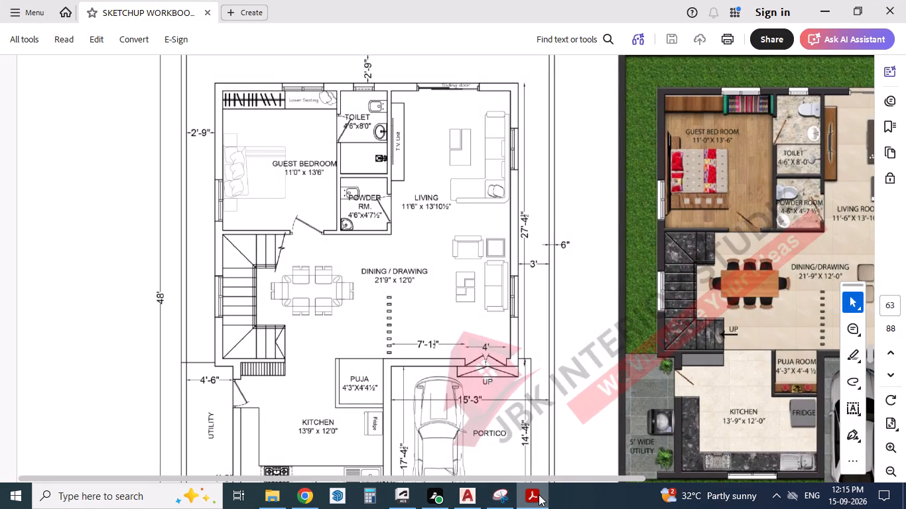
left_click(539, 494)
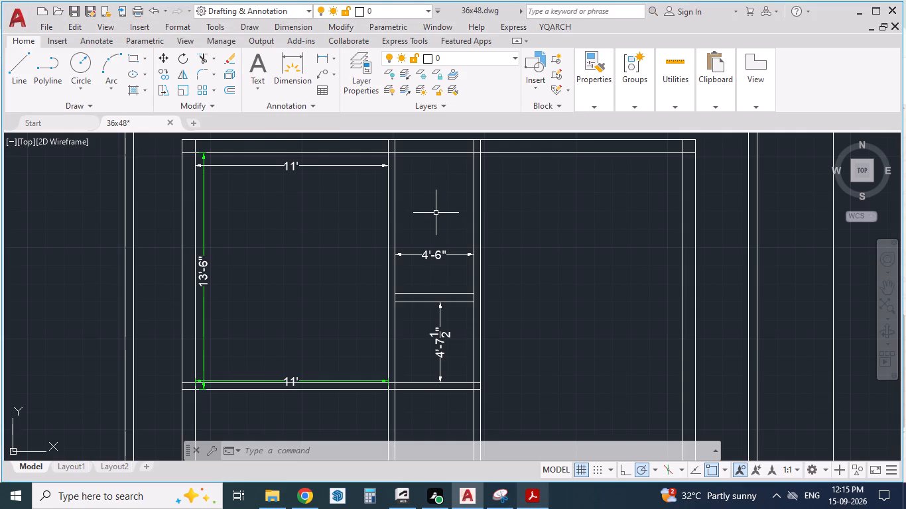
type("da")
key("Return")
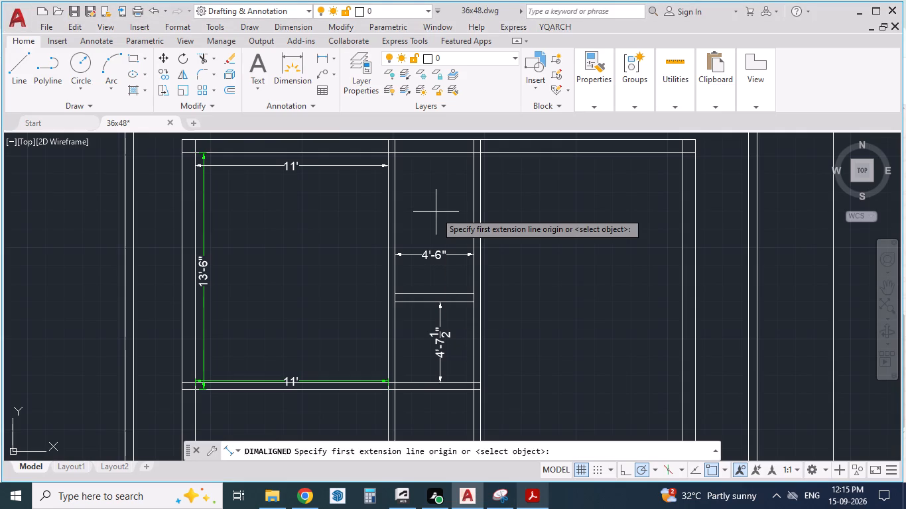
left_click(419, 155)
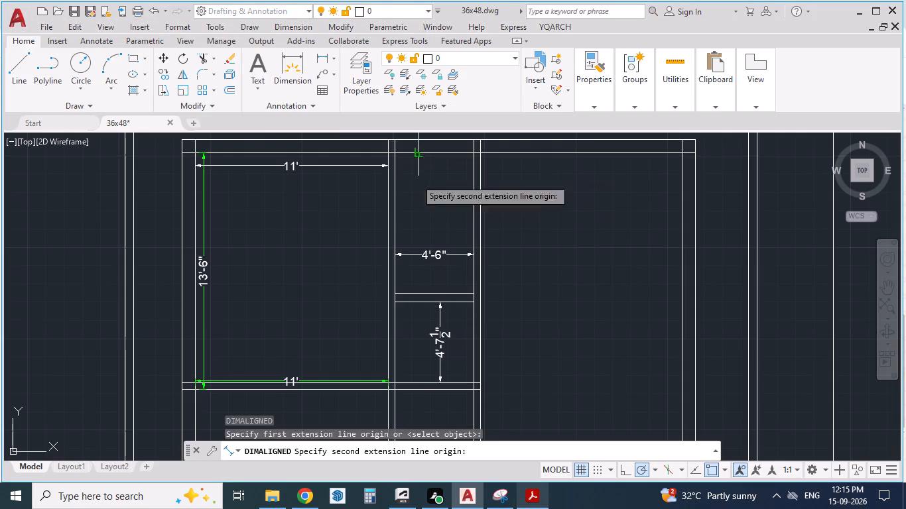
left_click(419, 291)
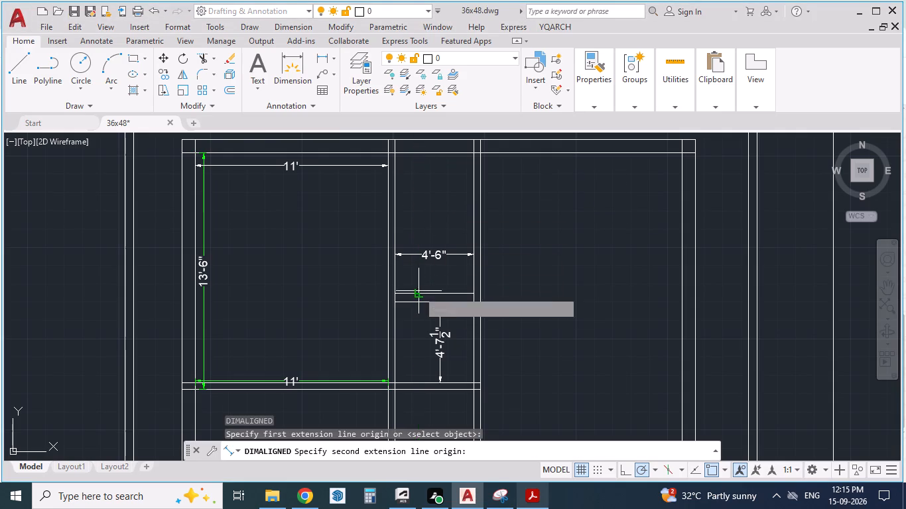
left_click(451, 292)
scroll(409, 329, "up", 1)
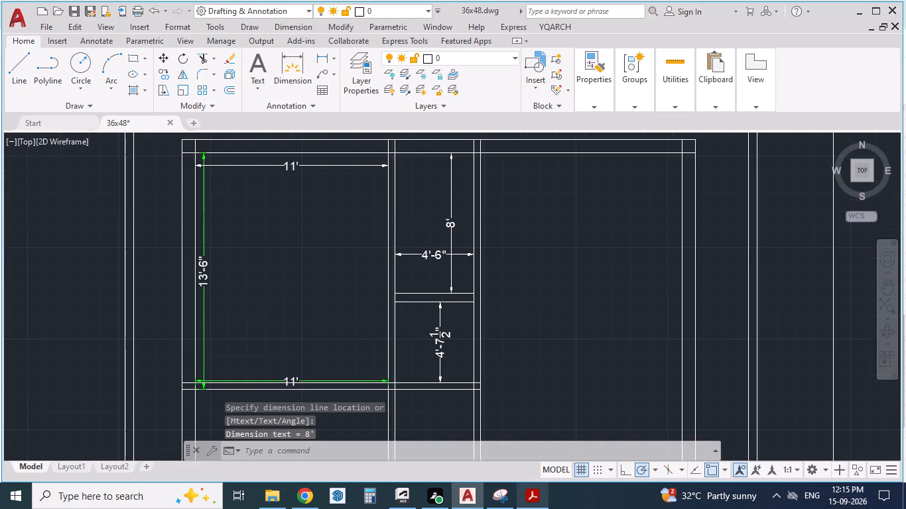
Add an aligned dimension across the thickness of the partition between the toilet and the powder room.
type("da")
key("Return")
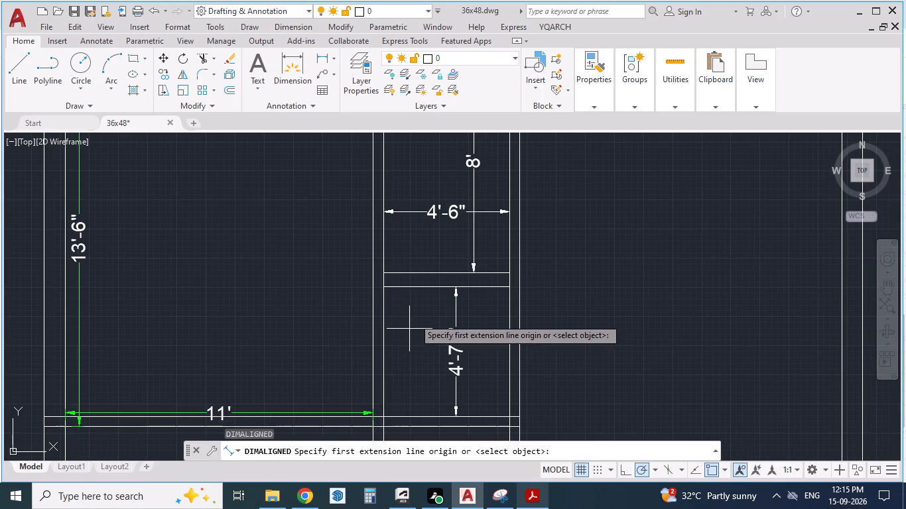
scroll(412, 288, "up", 1)
left_click(393, 261)
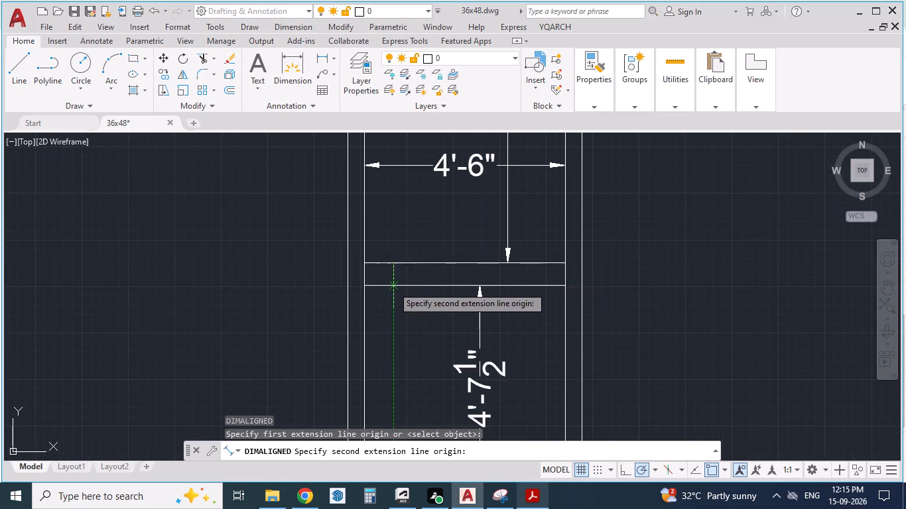
left_click(393, 286)
left_click(393, 288)
scroll(449, 268, "down", 1)
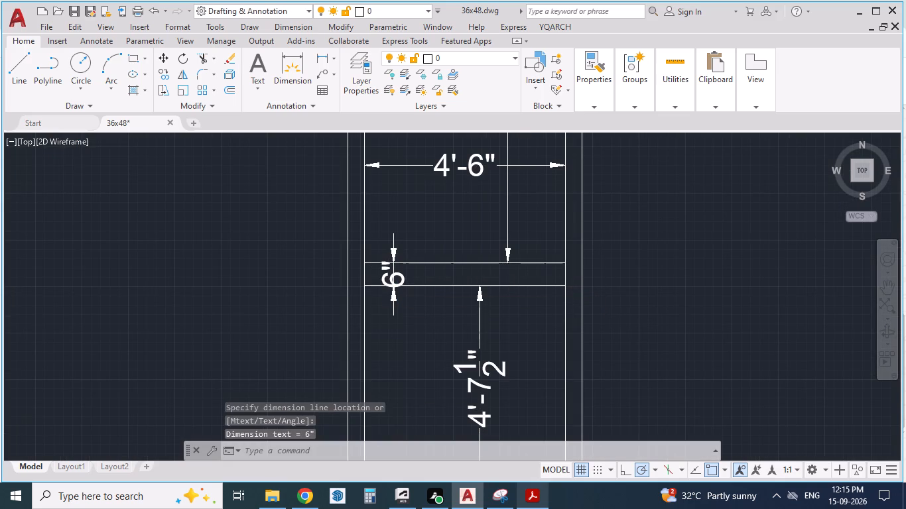
scroll(449, 268, "down", 2)
scroll(376, 304, "up", 1)
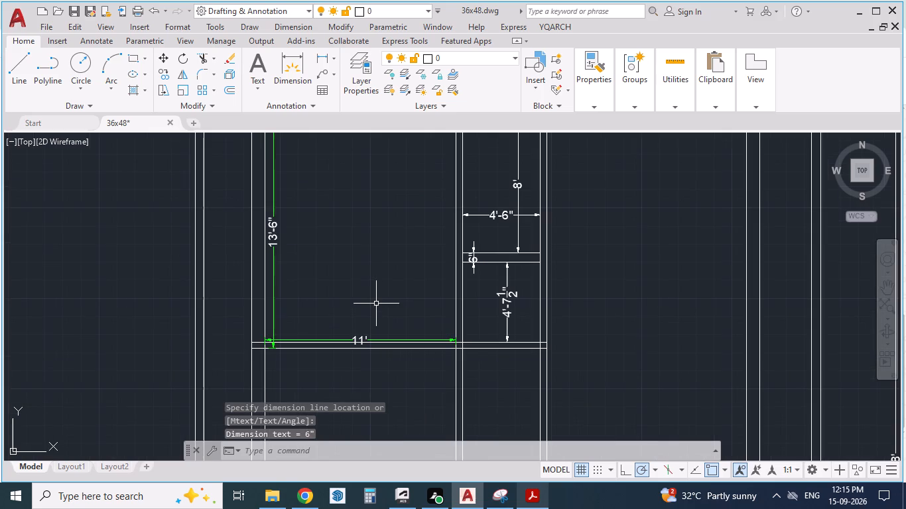
scroll(376, 304, "down", 1)
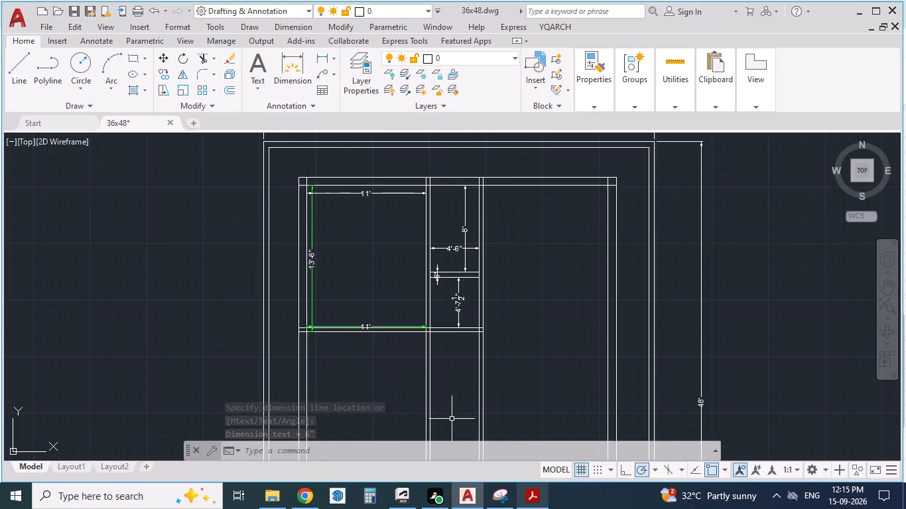
Consult the PDF plan, add an aligned dimension in AutoCAD for the living room's clear width, and compare it with the PDF.
left_click(529, 497)
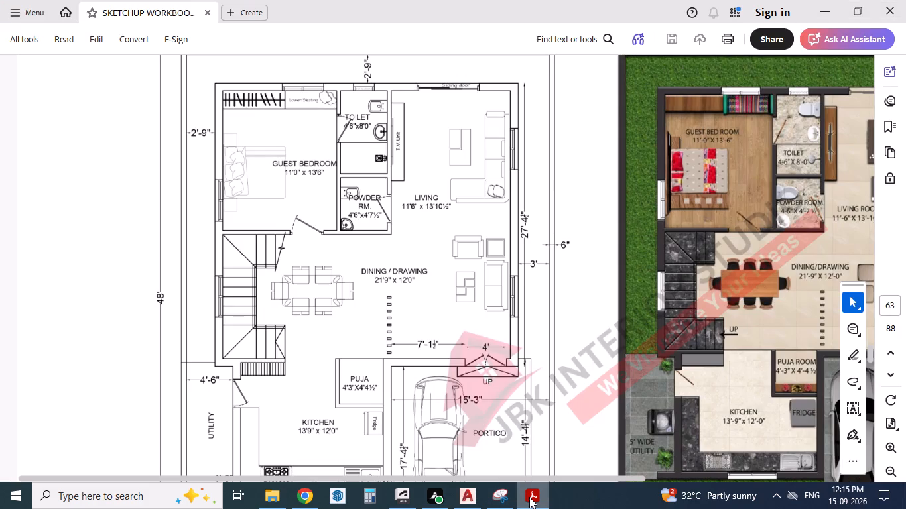
left_click(529, 497)
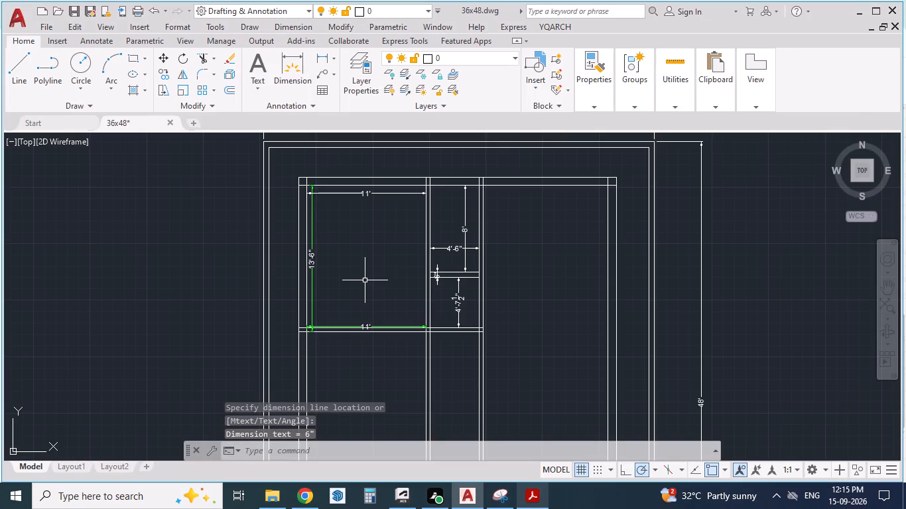
scroll(365, 280, "up", 1)
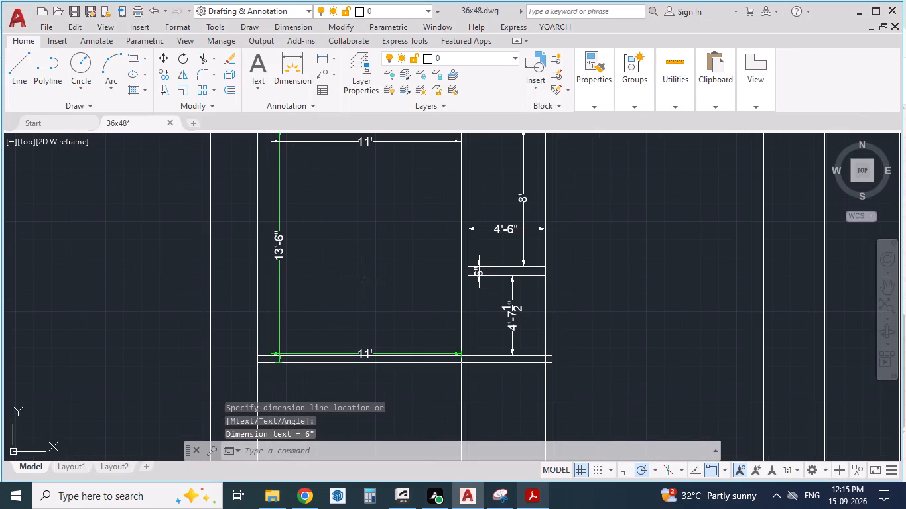
scroll(365, 280, "down", 1)
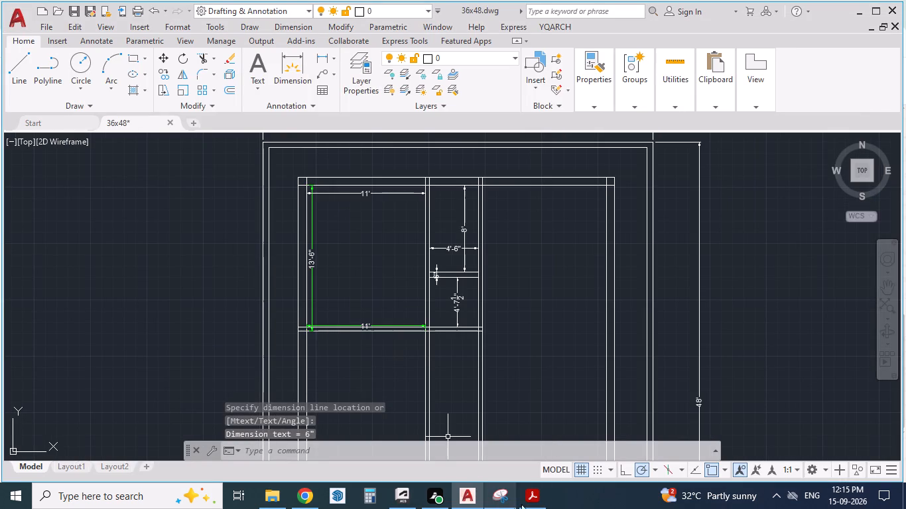
left_click(535, 500)
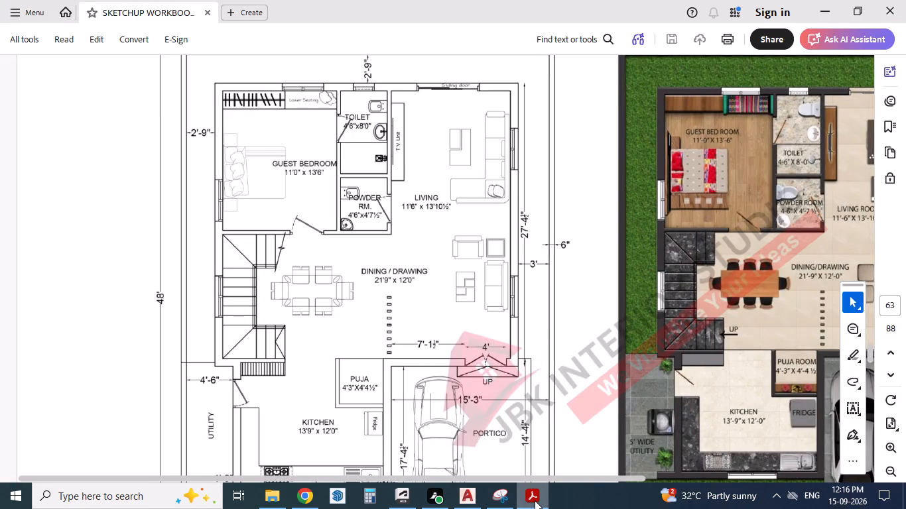
left_click(535, 500)
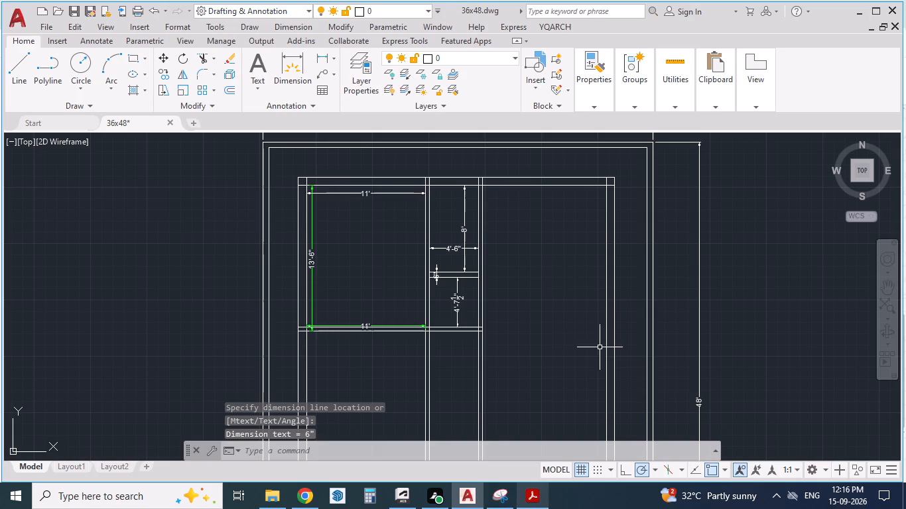
type("da")
key("Return")
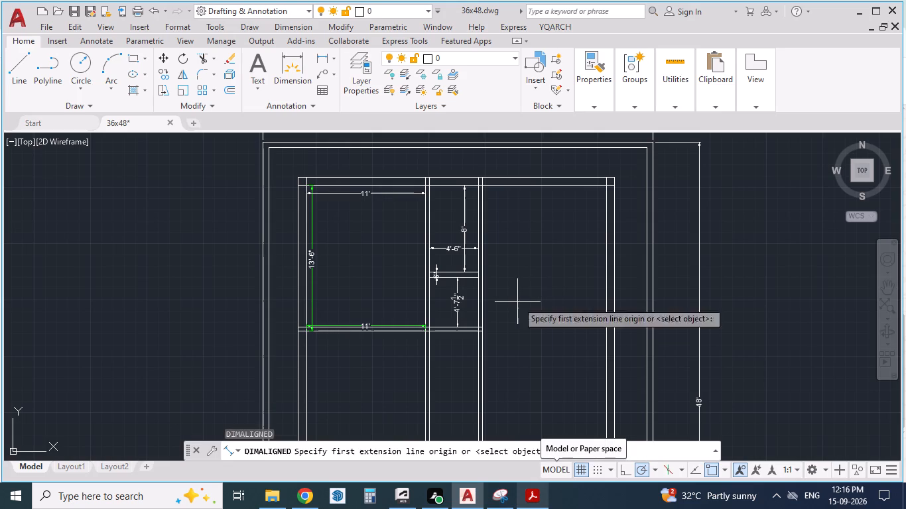
left_click(482, 201)
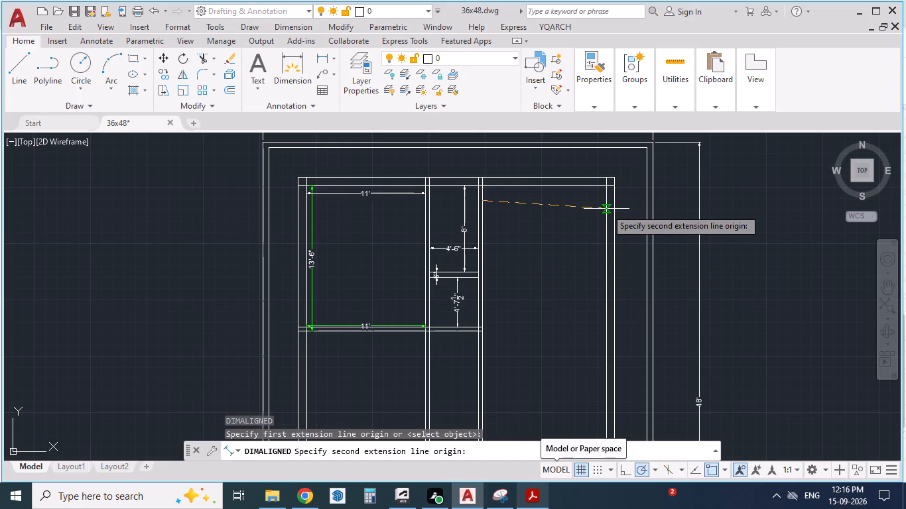
left_click(606, 205)
left_click(597, 253)
scroll(543, 280, "up", 1)
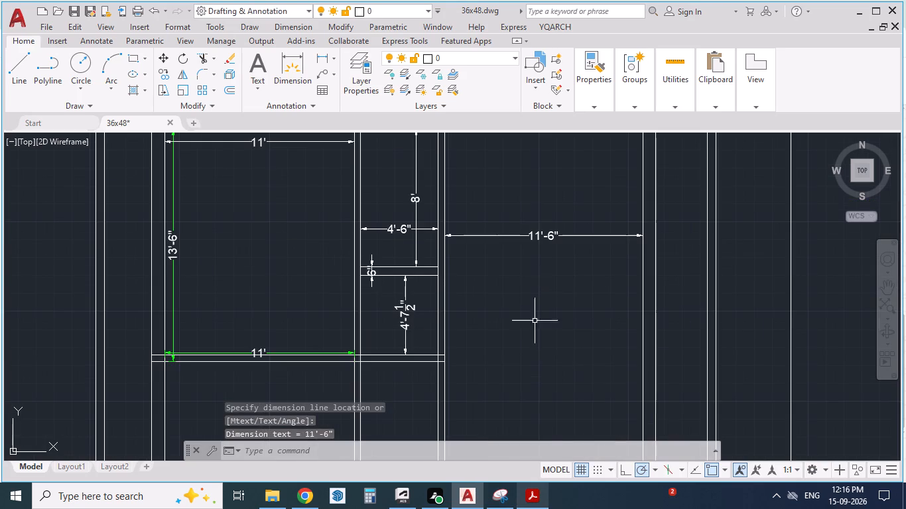
left_click(527, 492)
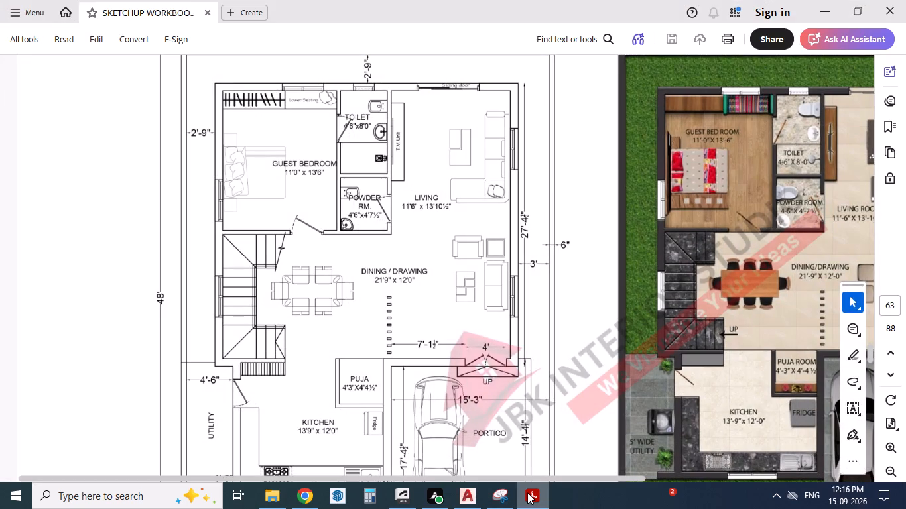
left_click(527, 492)
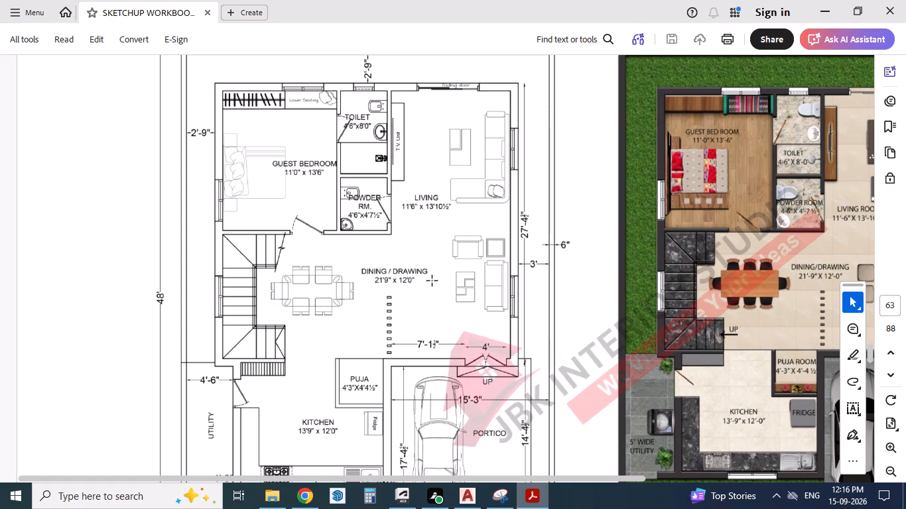
Check the side setback on the PDF plan, then in AutoCAD add an aligned dimension from the living room wall's outer face to the compound wall's inner line.
left_click(533, 496)
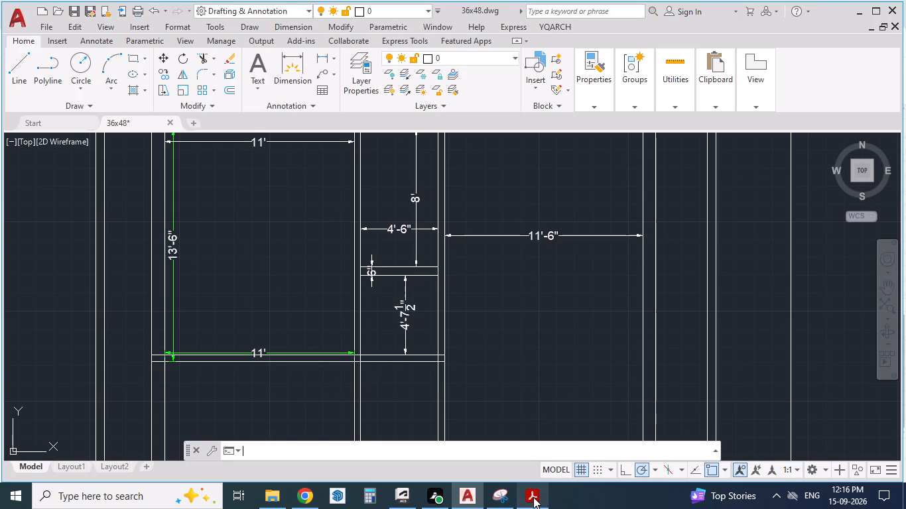
scroll(568, 321, "down", 1)
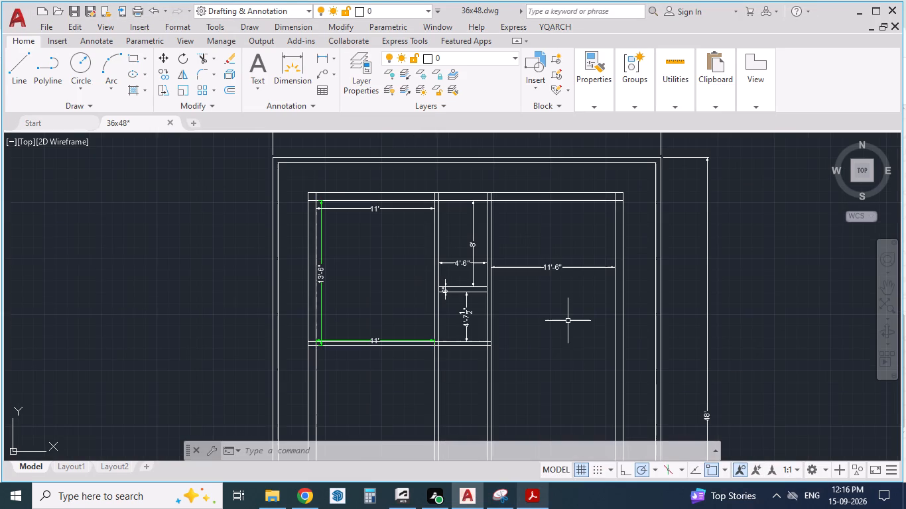
scroll(367, 408, "up", 1)
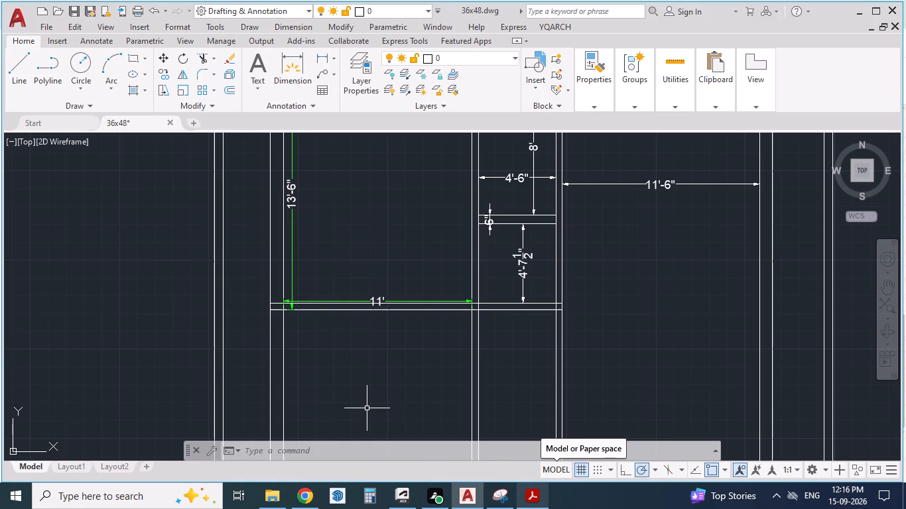
scroll(373, 404, "down", 1)
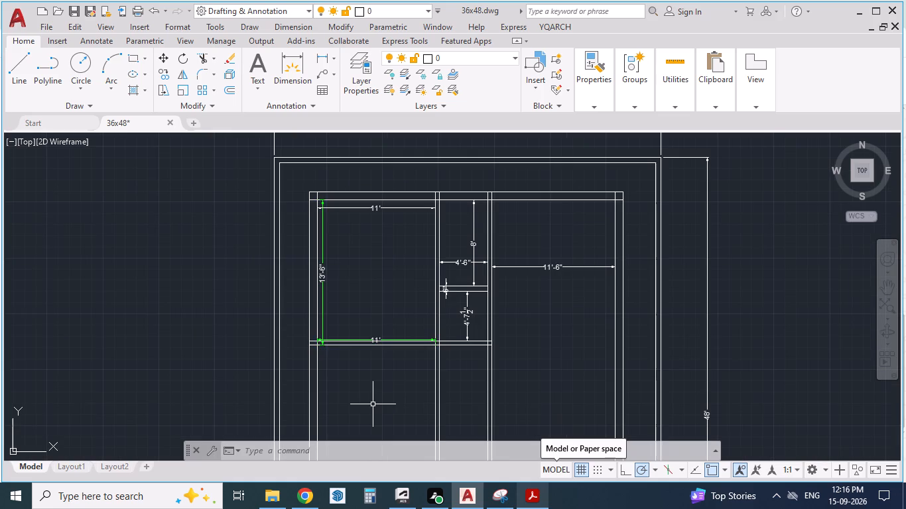
left_click(533, 501)
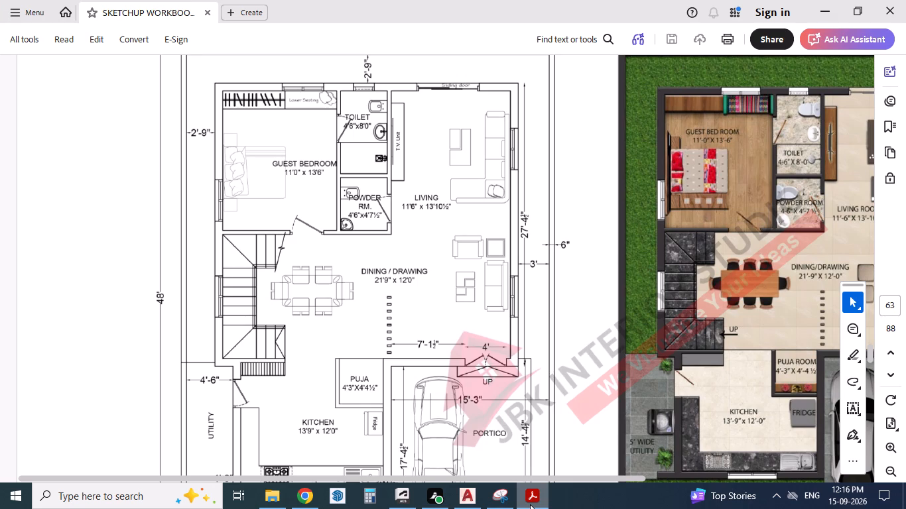
left_click(530, 504)
scroll(524, 252, "down", 1)
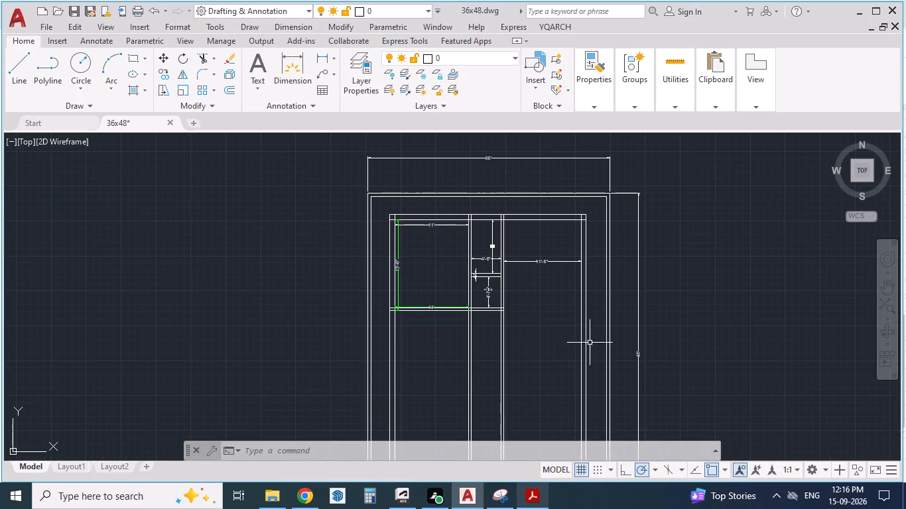
scroll(587, 325, "up", 1)
type("da")
key("Return")
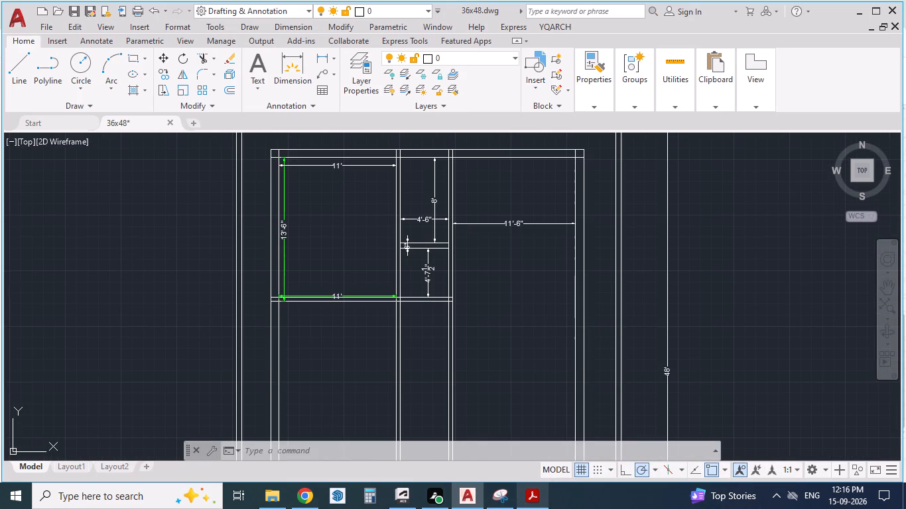
left_click(586, 282)
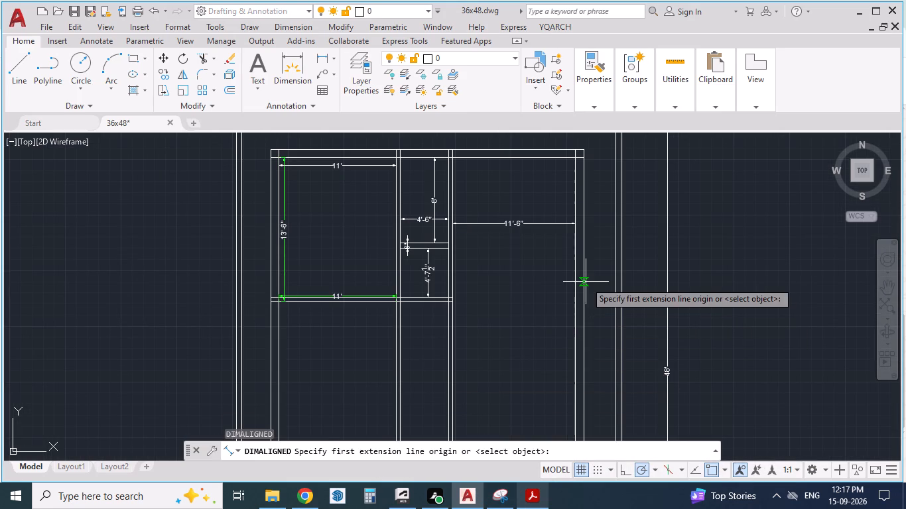
left_click(614, 283)
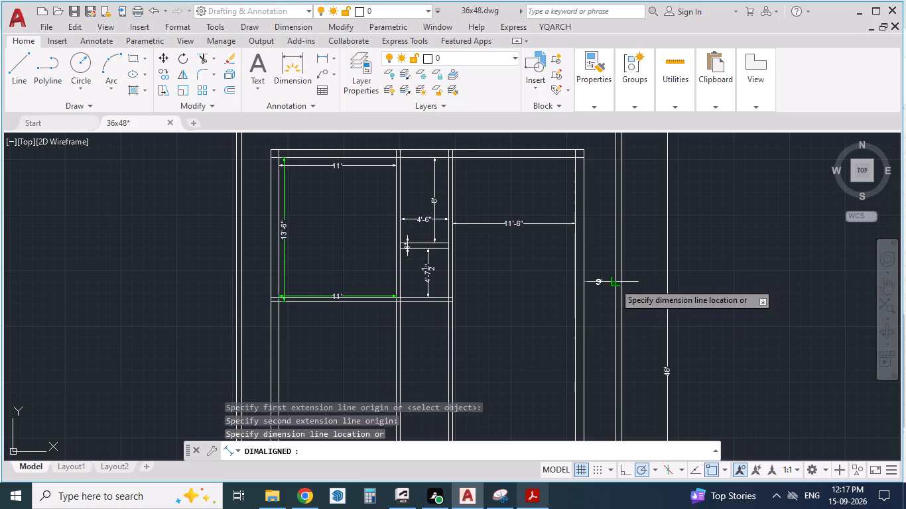
left_click(610, 264)
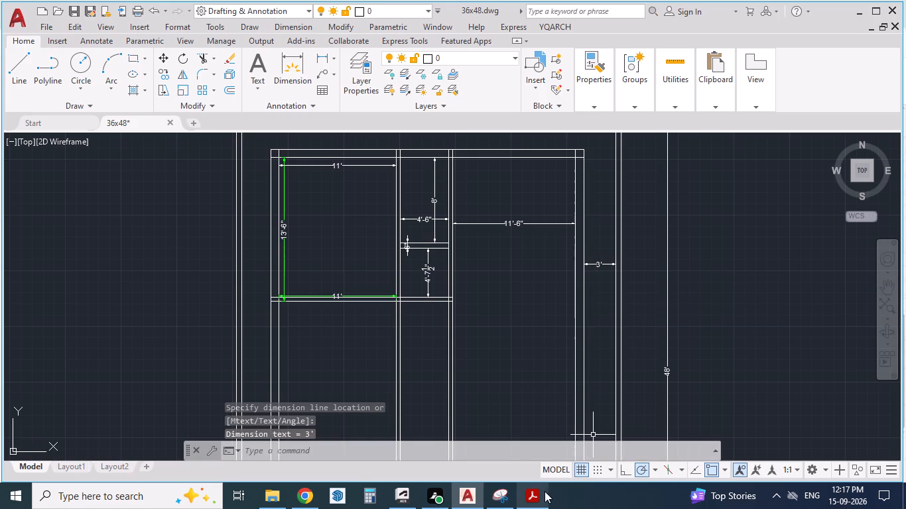
Switch to the PDF plan and examine the dimensions around the living, dining, kitchen and portico areas.
left_click(531, 495)
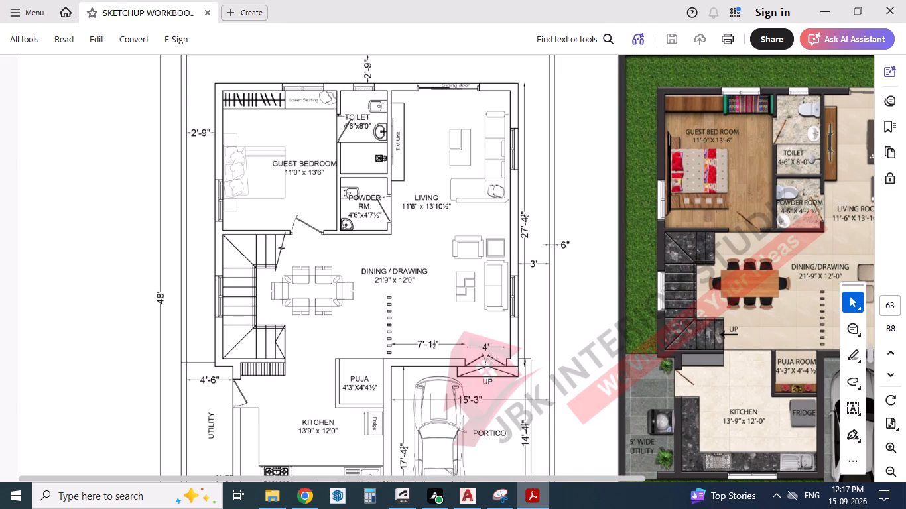
scroll(450, 294, "down", 1)
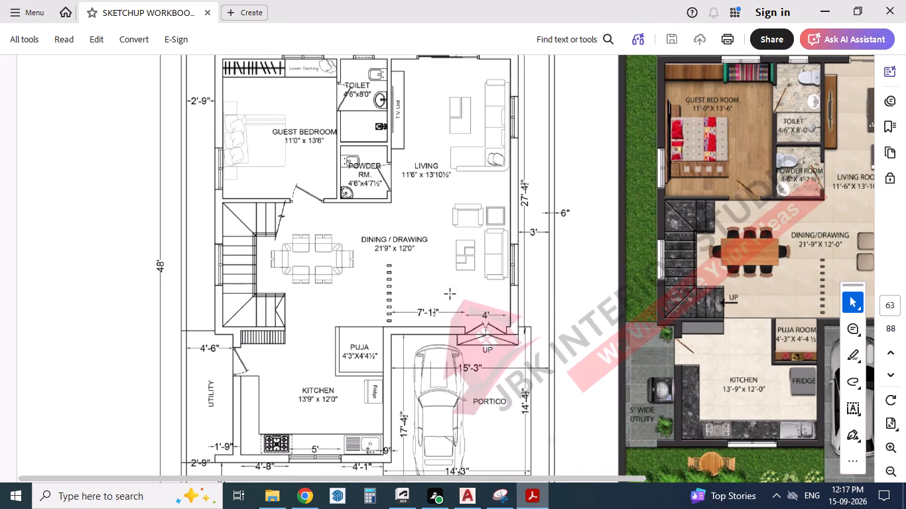
scroll(426, 302, "up", 1)
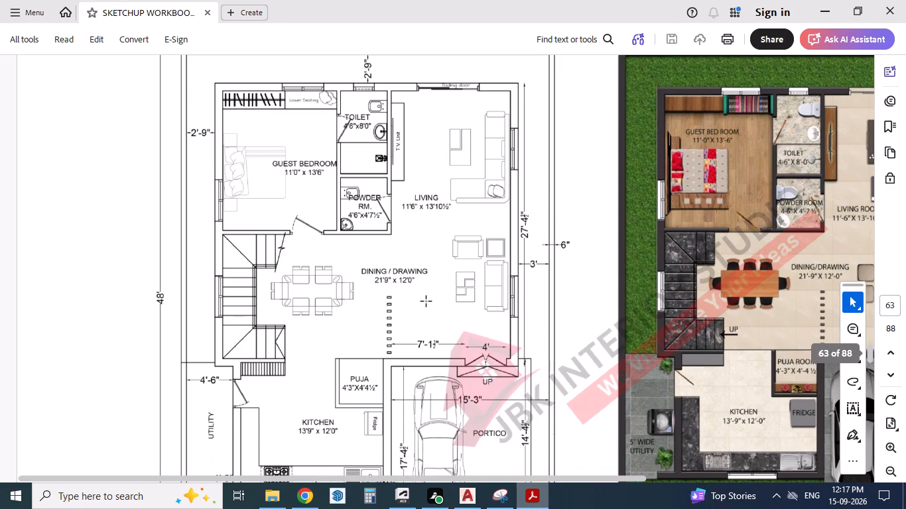
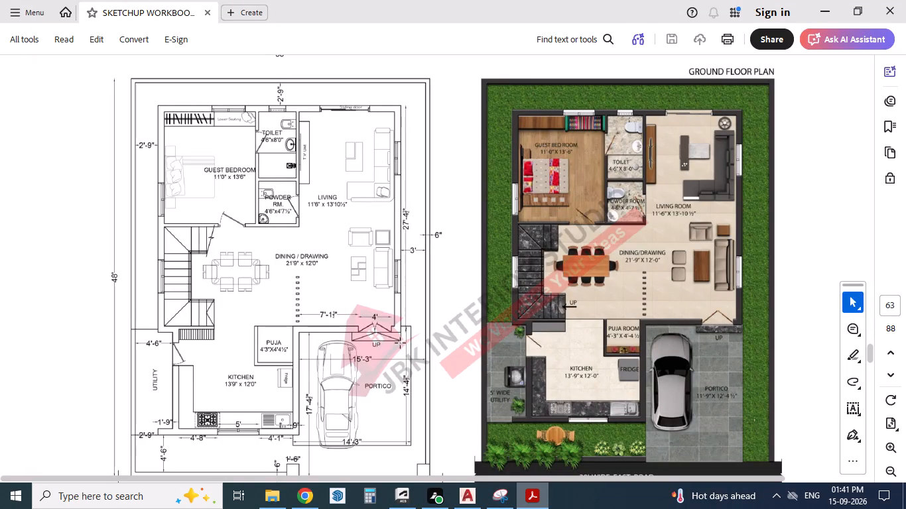
In AutoCAD, offset the inner line of the living room's top wall 27'4-1/2" downward to set the front wall's inner face.
scroll(401, 339, "up", 1, "ctrl")
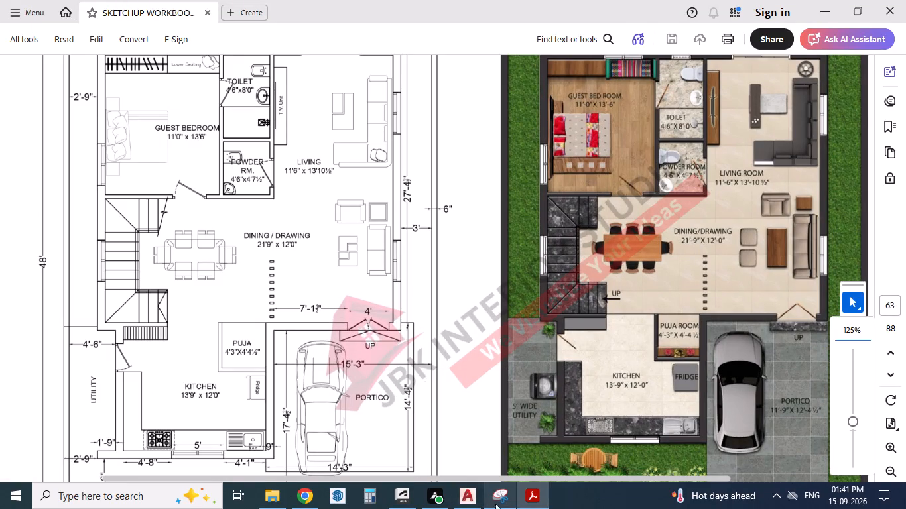
left_click(466, 495)
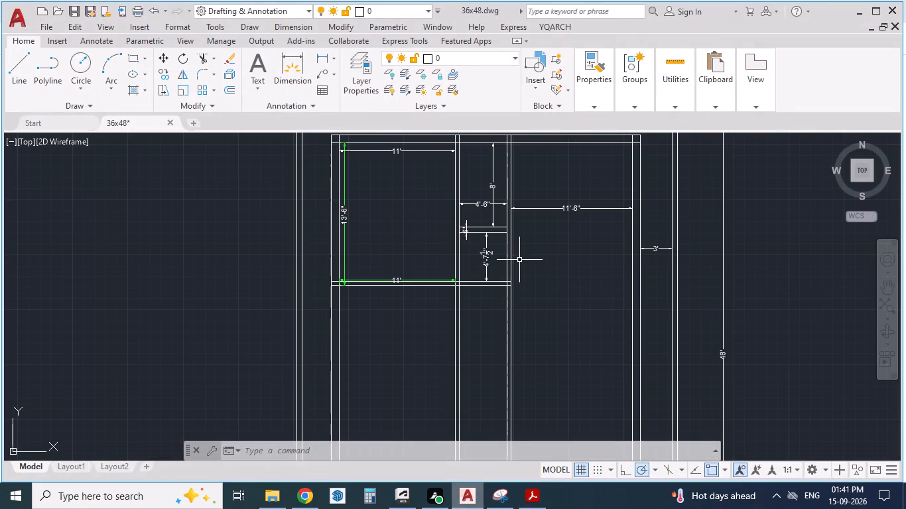
left_click(593, 143)
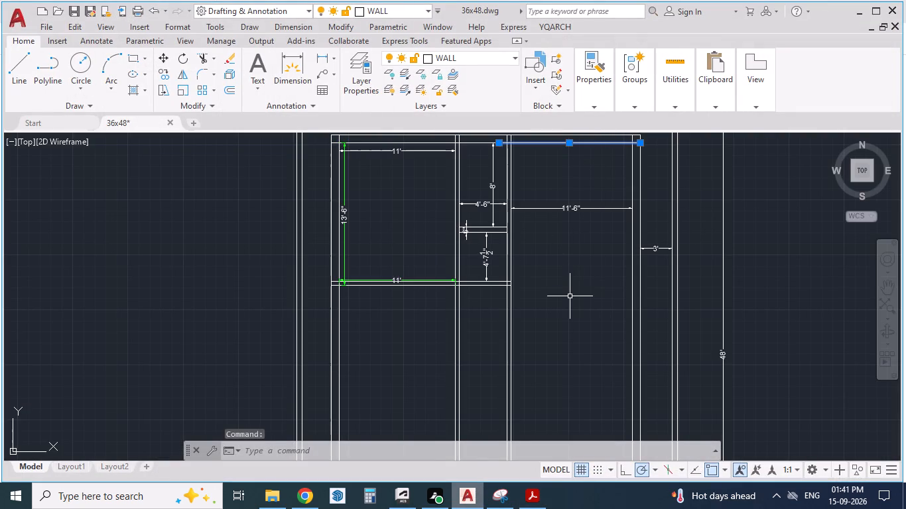
key("o")
key("Return")
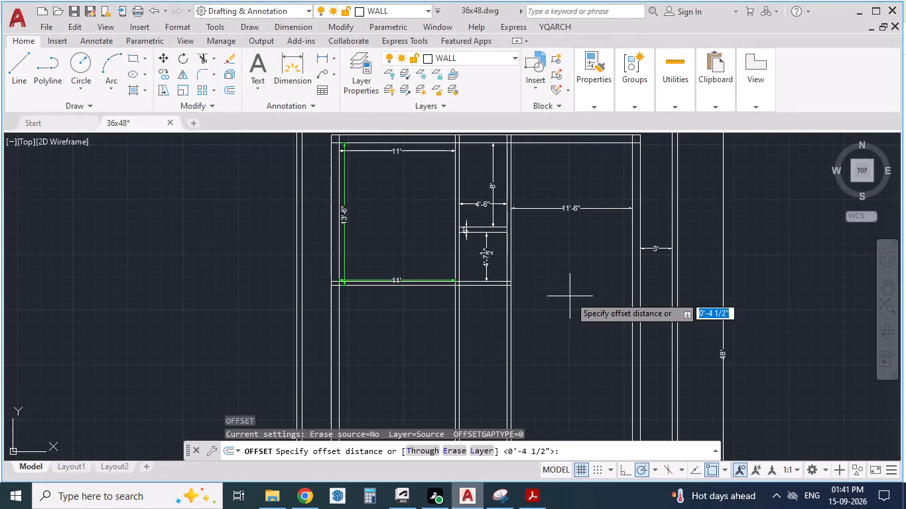
type("27'")
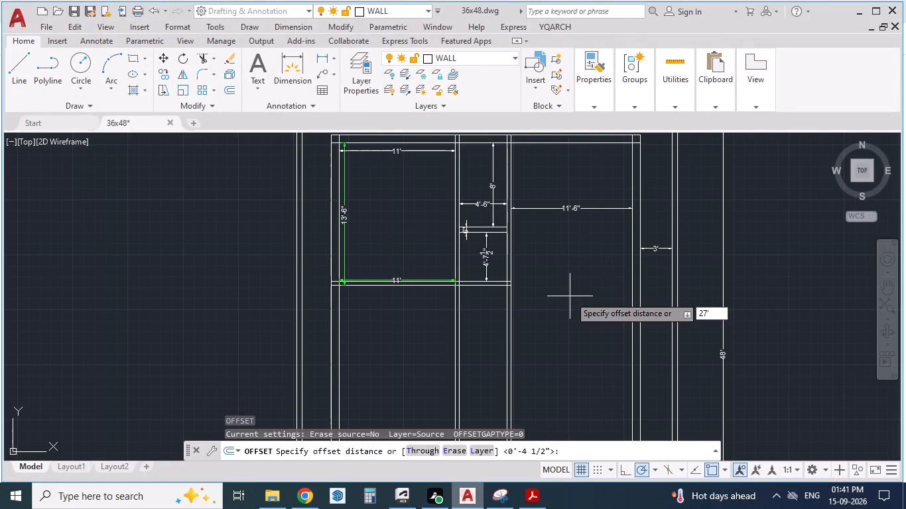
key("4")
type("-1/2\"")
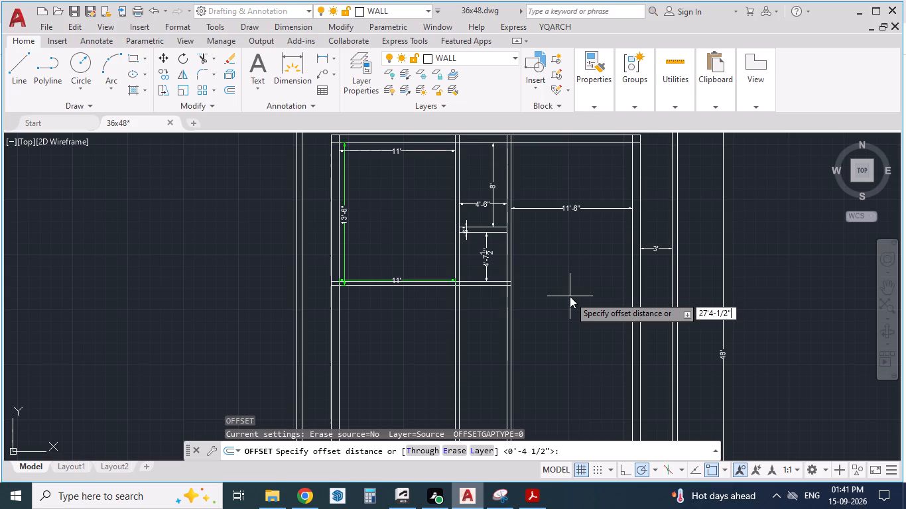
key("Return")
scroll(570, 296, "up", 1)
left_click(562, 380)
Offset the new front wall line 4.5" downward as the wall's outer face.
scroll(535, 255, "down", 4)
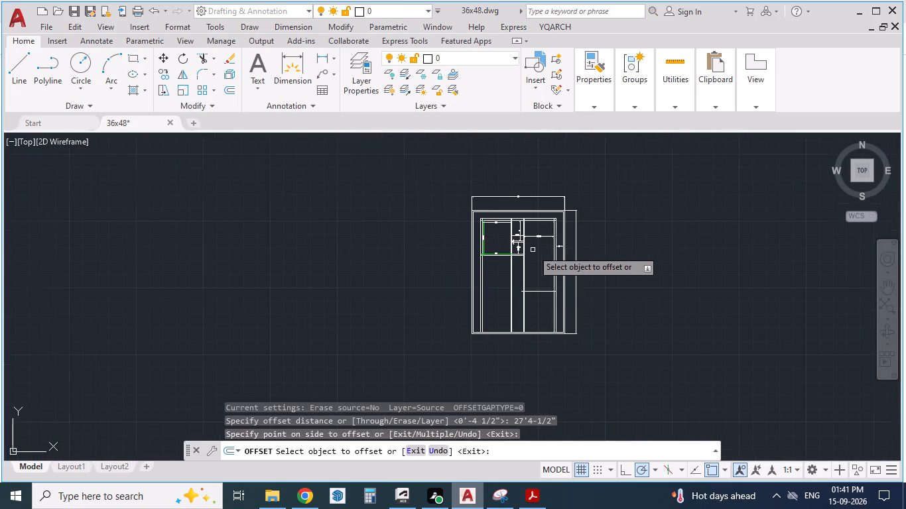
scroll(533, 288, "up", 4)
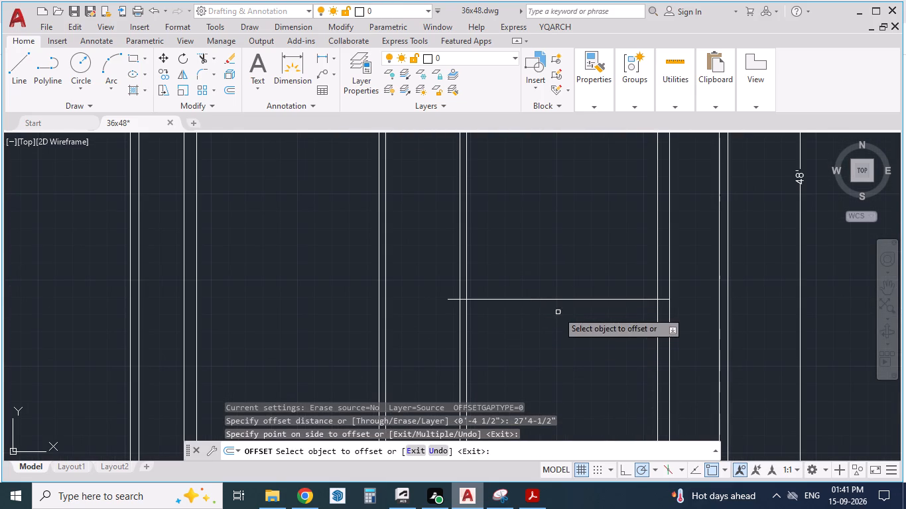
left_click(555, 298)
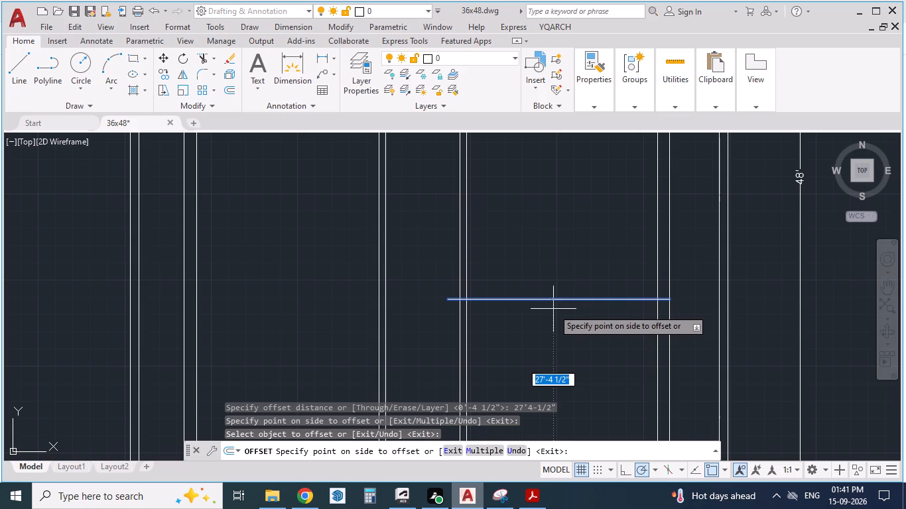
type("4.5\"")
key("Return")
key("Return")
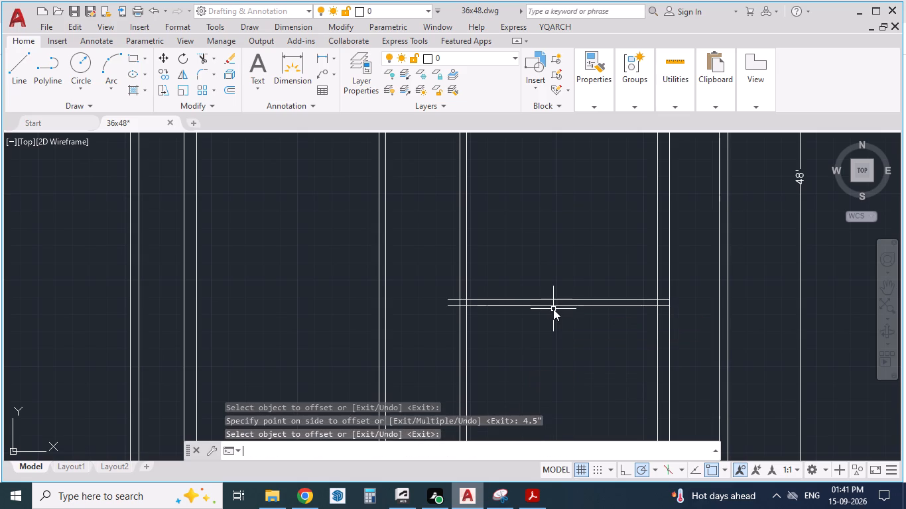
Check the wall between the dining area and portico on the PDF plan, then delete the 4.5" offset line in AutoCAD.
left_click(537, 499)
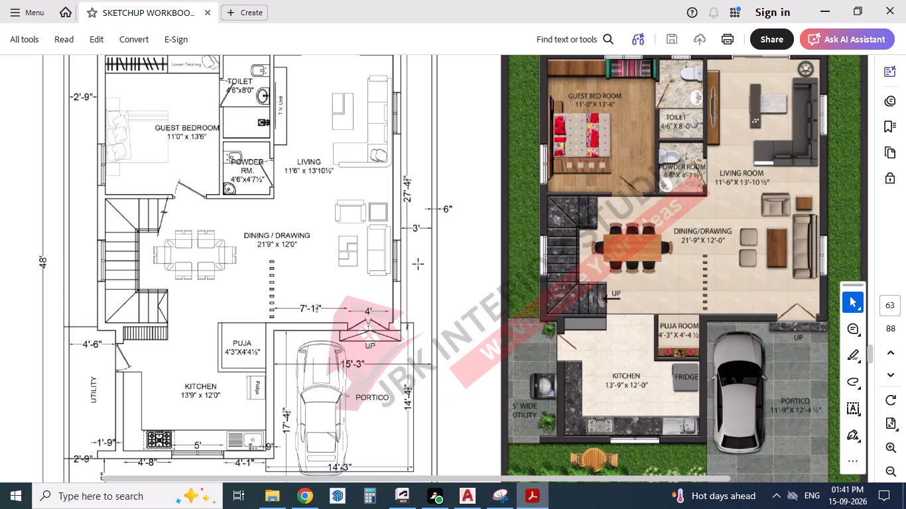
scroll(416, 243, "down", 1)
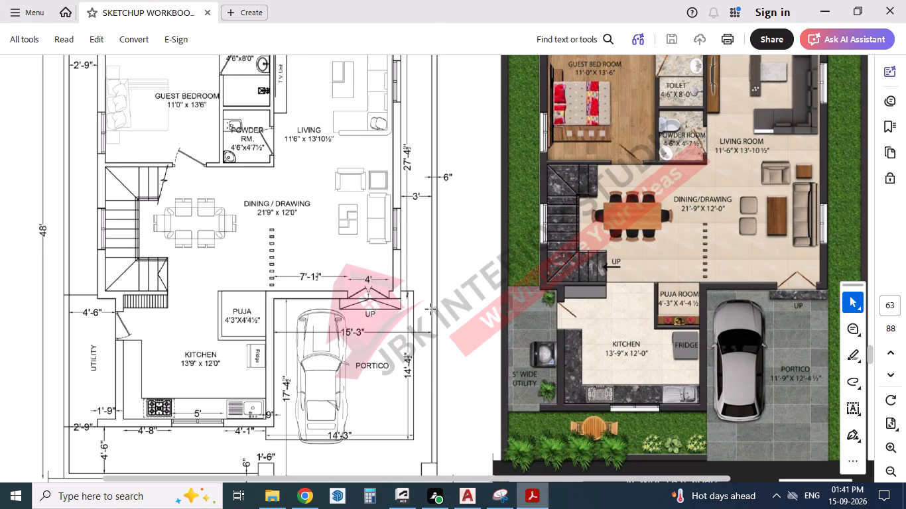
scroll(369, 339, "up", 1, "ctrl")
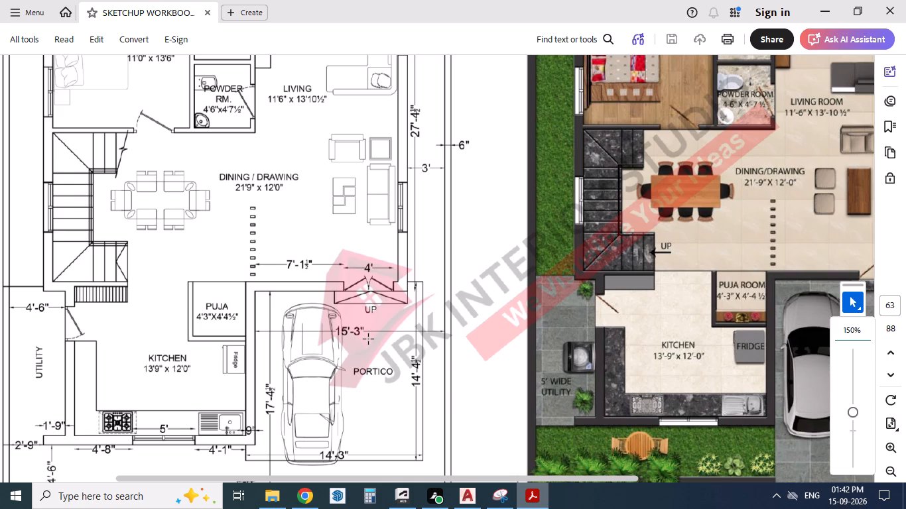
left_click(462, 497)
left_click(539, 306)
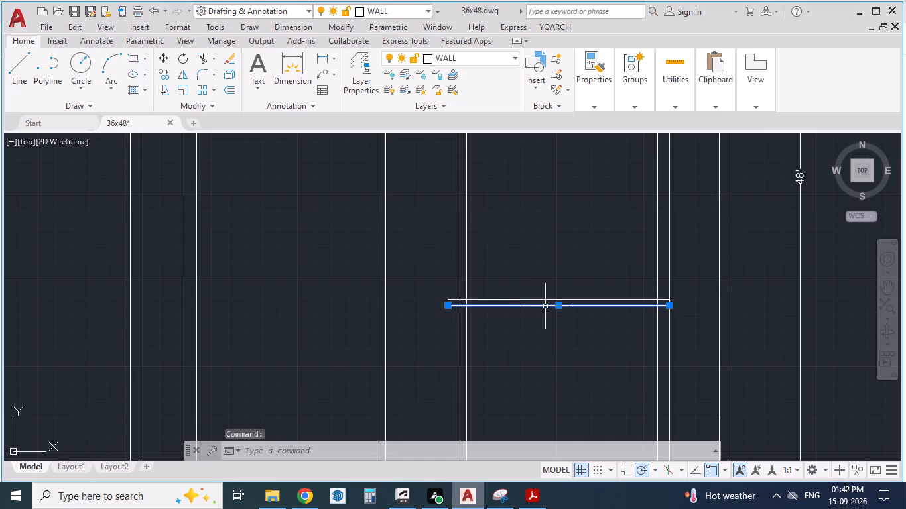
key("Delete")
Offset the front wall's inner line 9" downward to form the wall between the dining area and the portico.
key("a")
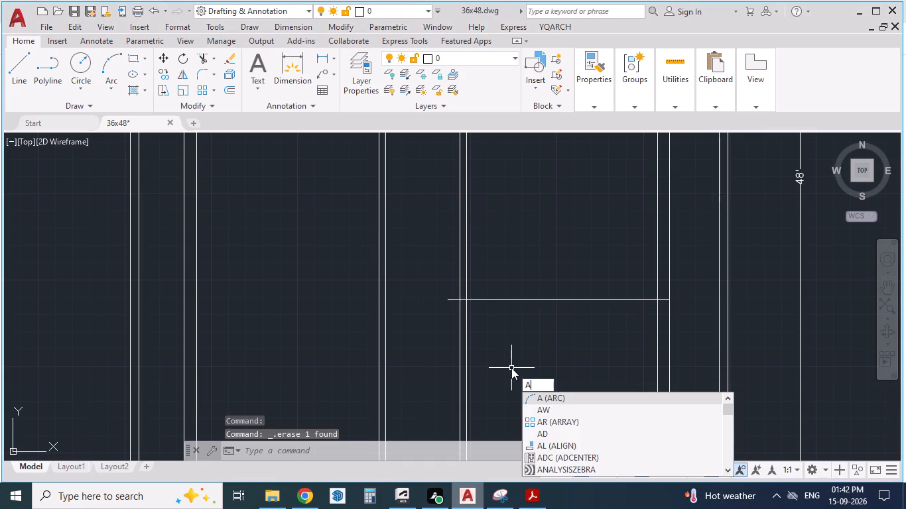
key("Escape")
key("o")
key("Return")
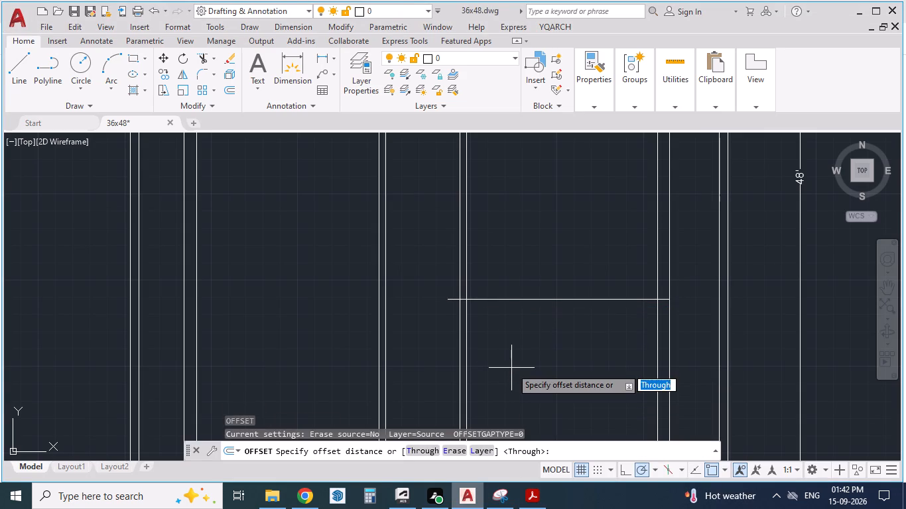
type("9\"")
key("Return")
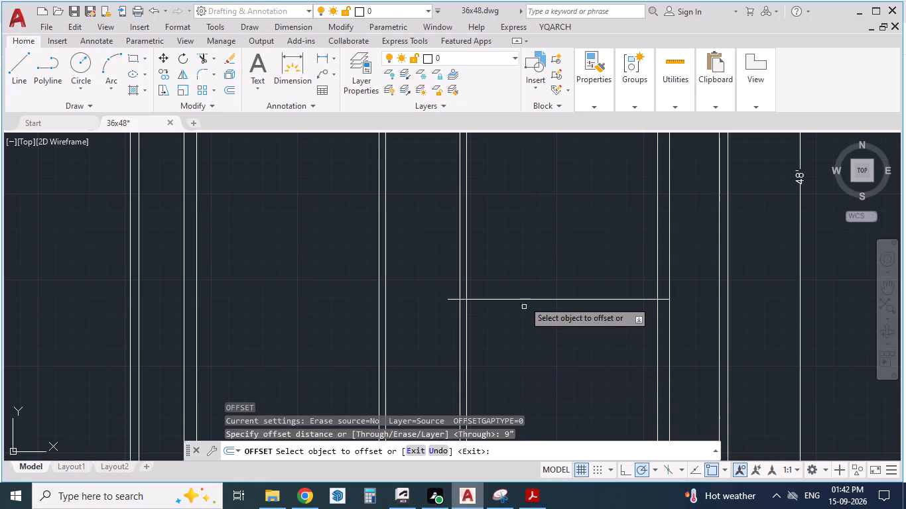
left_click(524, 298)
left_click(507, 373)
scroll(493, 208, "down", 1)
scroll(527, 327, "down", 1)
key("Escape")
key("Escape")
Add an aligned dimension from the front wall's outer face down to the compound wall's inner line.
scroll(532, 342, "up", 1)
type("da")
key("Return")
scroll(536, 278, "down", 1)
scroll(519, 380, "up", 1)
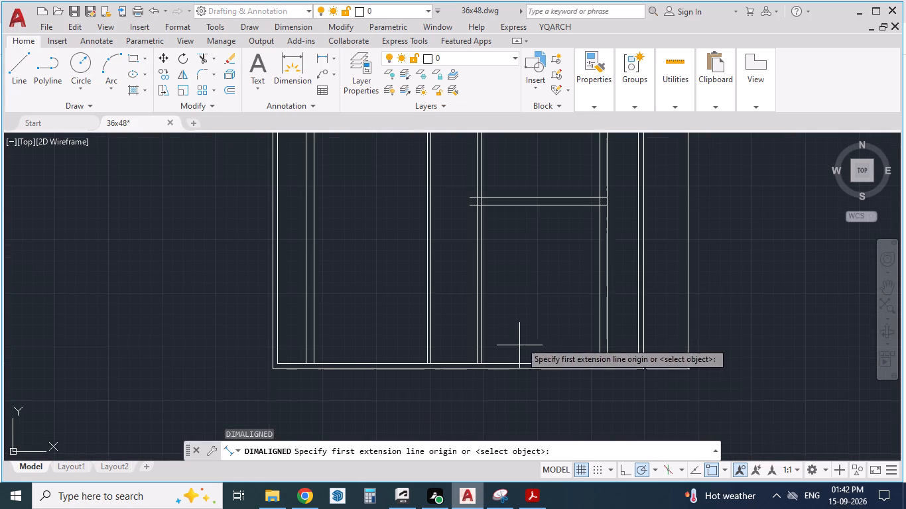
left_click(539, 208)
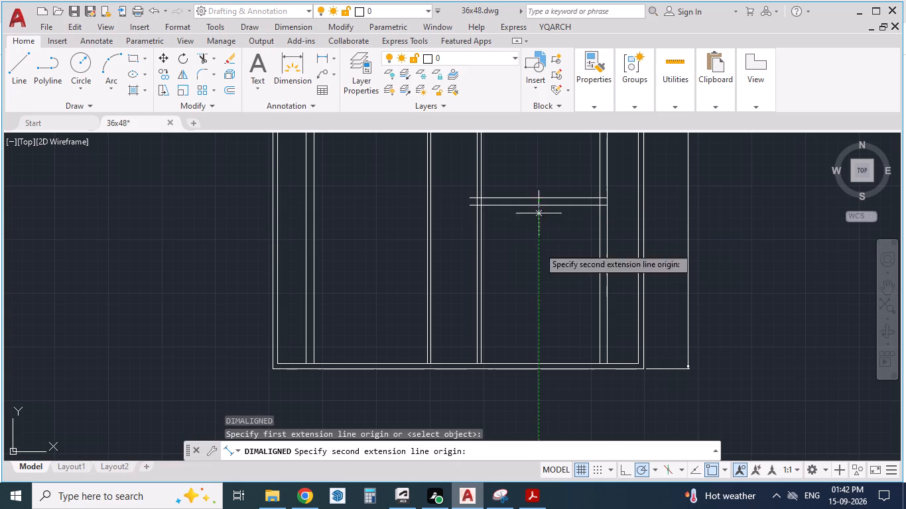
left_click(540, 362)
left_click(556, 356)
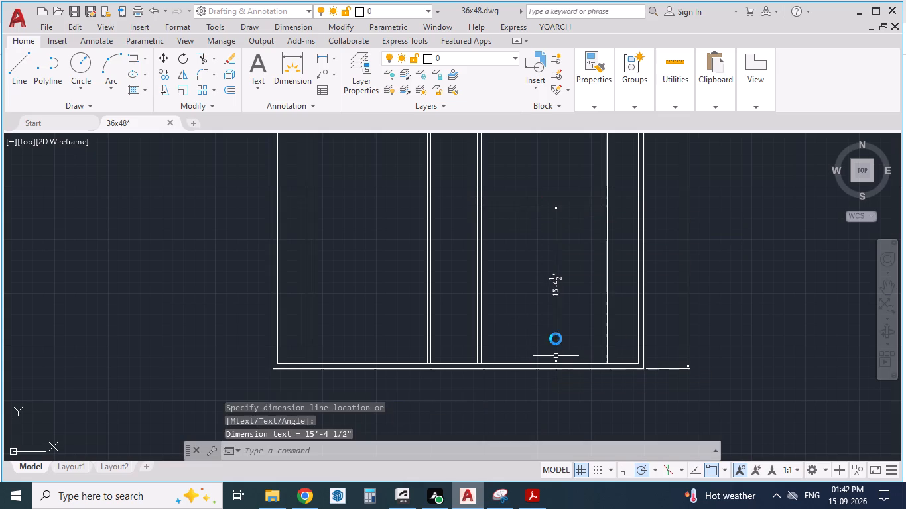
Switch to the PDF plan and examine the portico, kitchen and front setback dimensions down to the road, then return to AutoCAD.
scroll(562, 291, "up", 1)
left_click(536, 496)
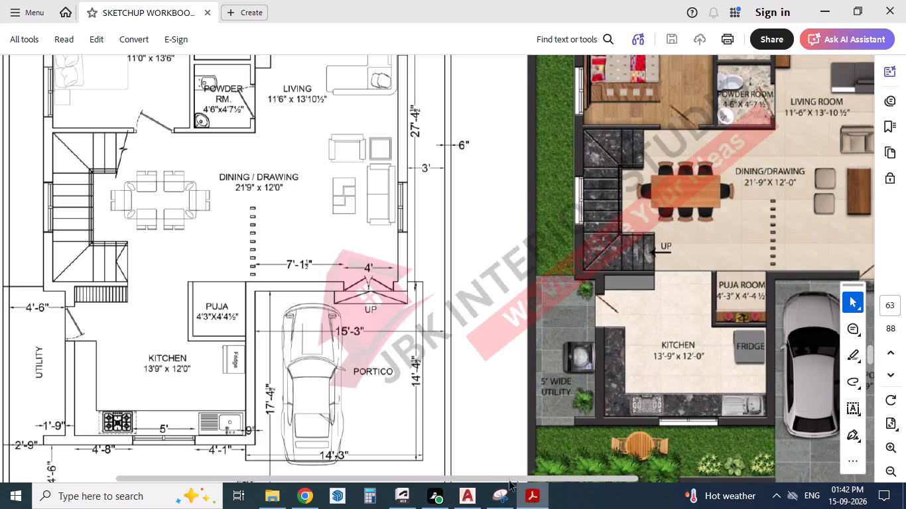
left_click(536, 493)
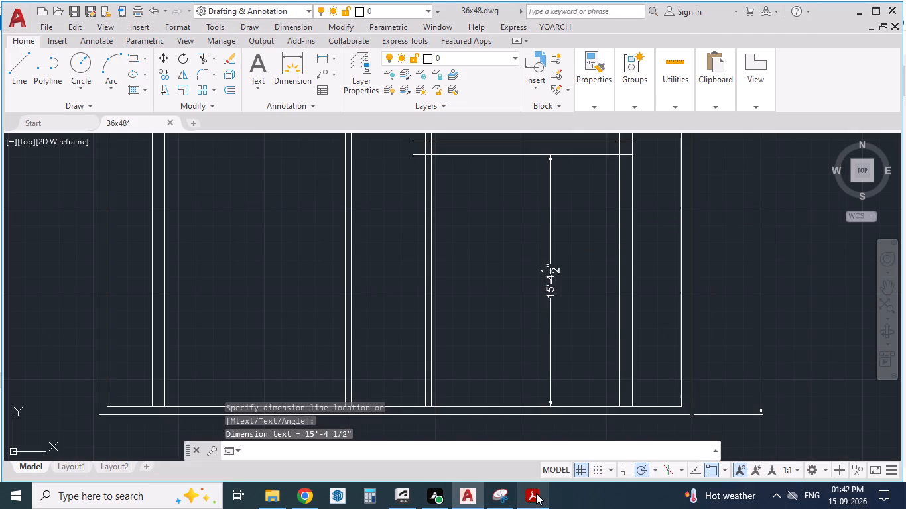
left_click(536, 493)
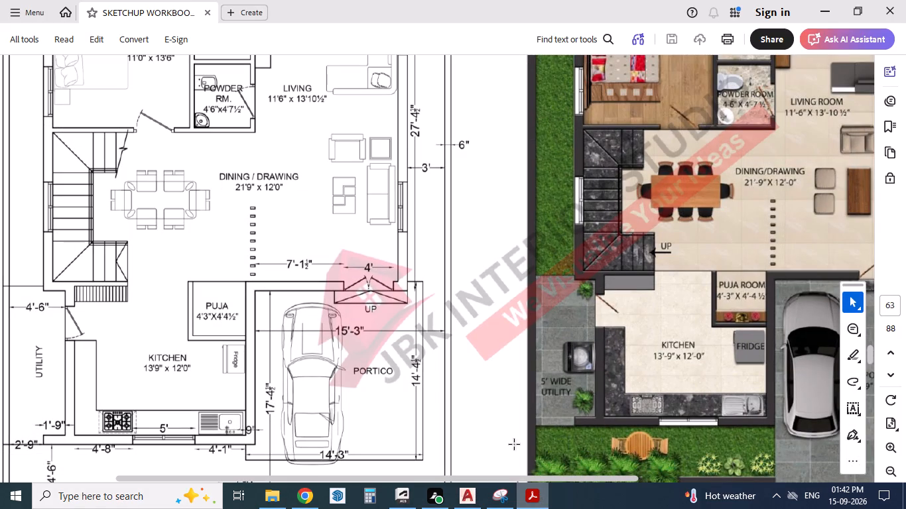
scroll(450, 364, "down", 2)
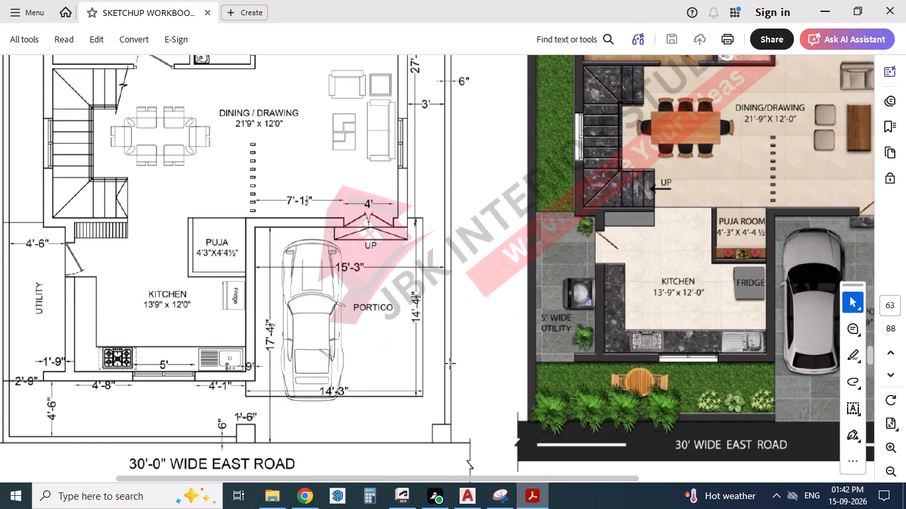
scroll(450, 364, "up", 2)
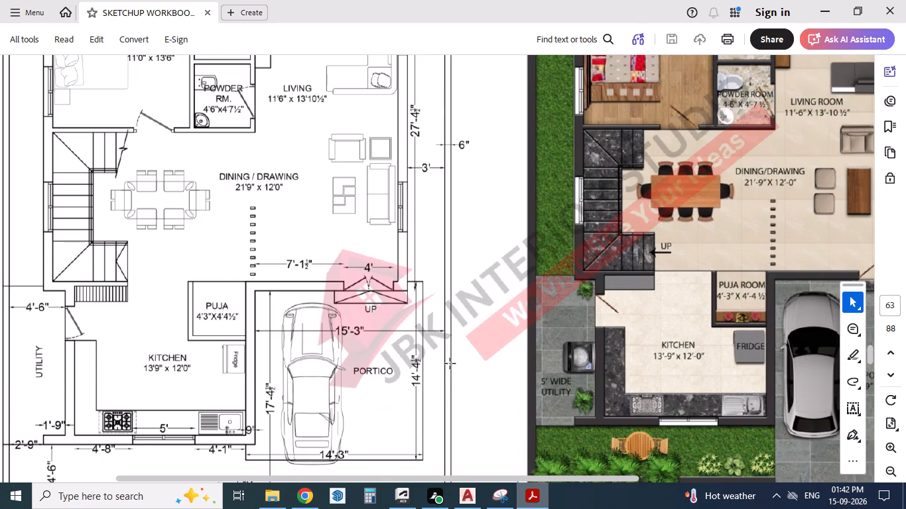
scroll(450, 364, "up", 2)
left_click(537, 505)
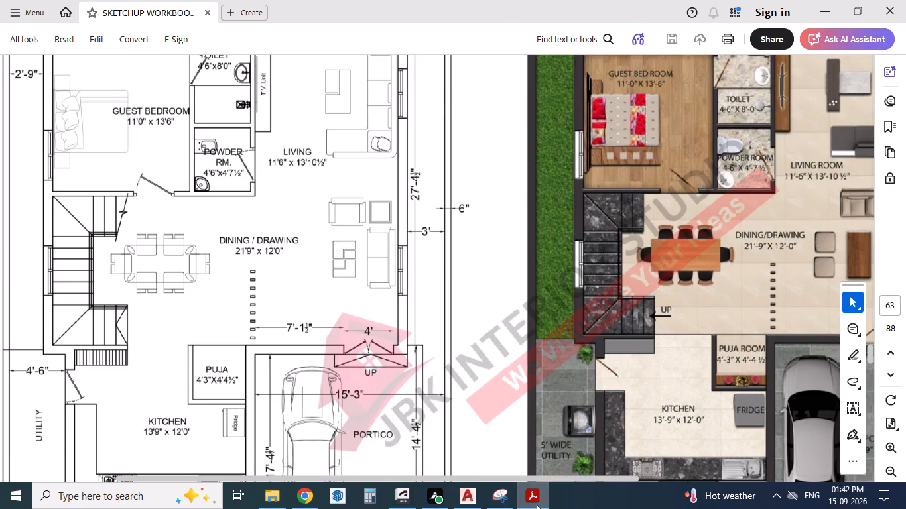
Add an aligned dimension from the living room's top wall inner face to the new front wall's inner face.
scroll(532, 395, "up", 4)
scroll(518, 330, "down", 4)
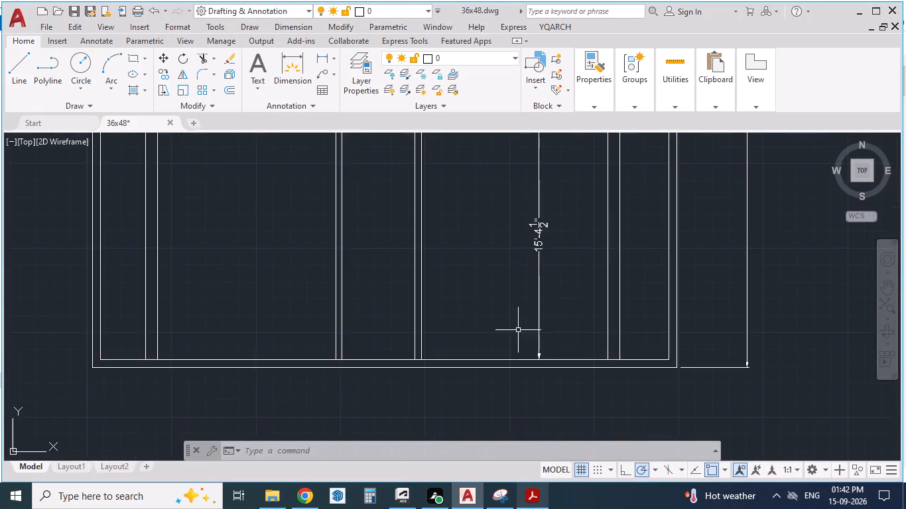
scroll(518, 330, "down", 3)
scroll(545, 209, "up", 1)
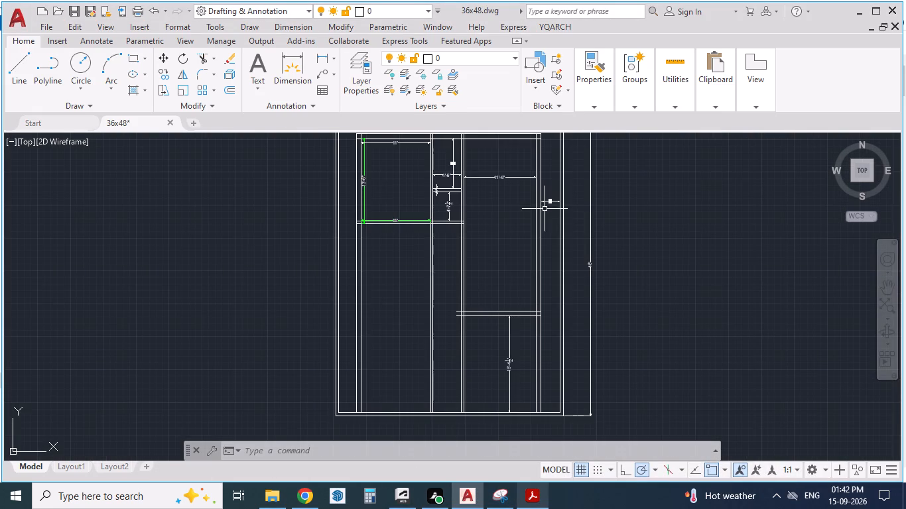
type("da")
key("Return")
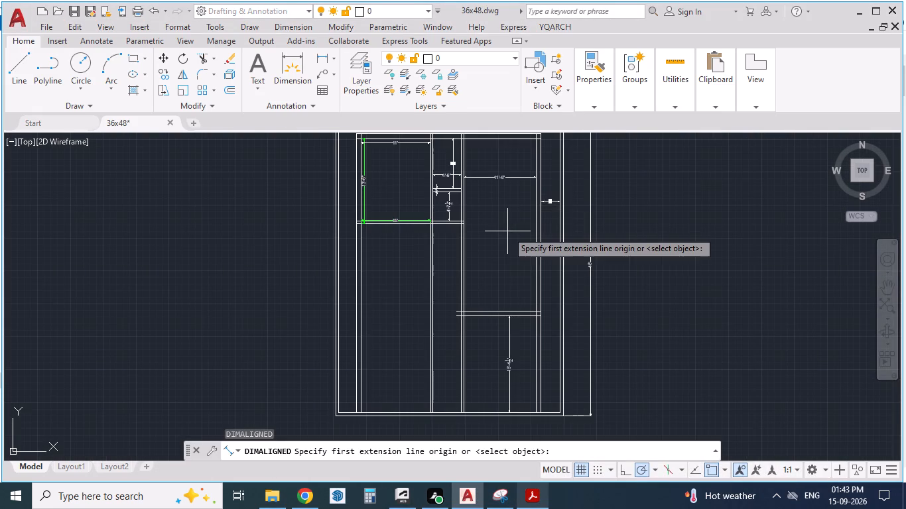
left_click(509, 140)
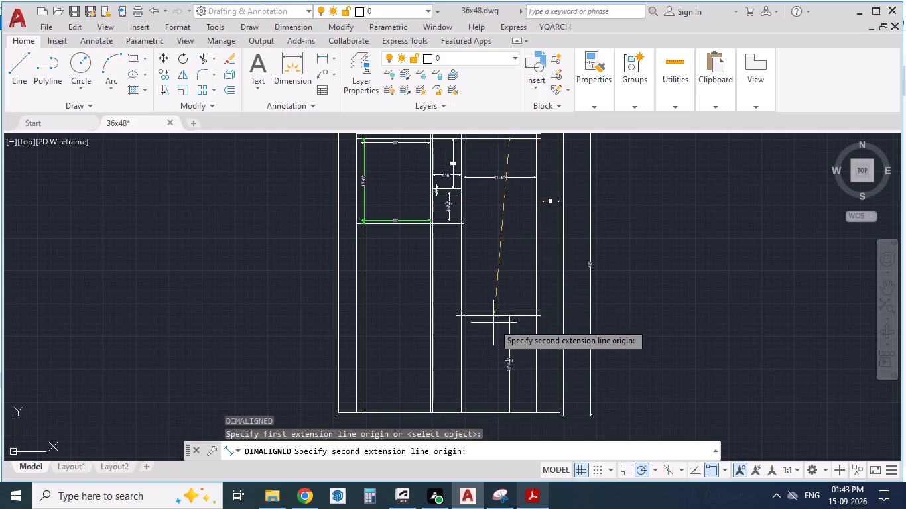
scroll(495, 324, "up", 1)
left_click(519, 300)
left_click(534, 300)
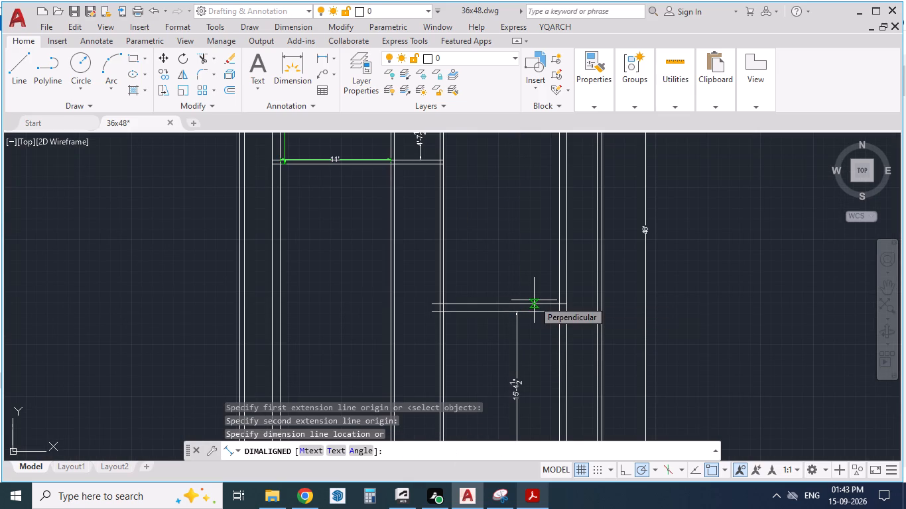
Switch to the PDF plan to compare the overall living and dining depth with the drawing.
scroll(541, 202, "up", 1)
scroll(479, 223, "down", 1)
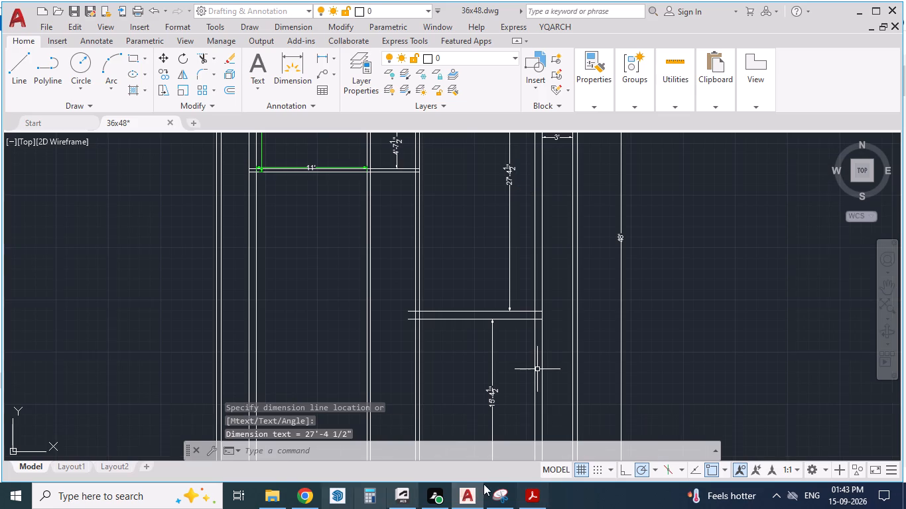
left_click(531, 496)
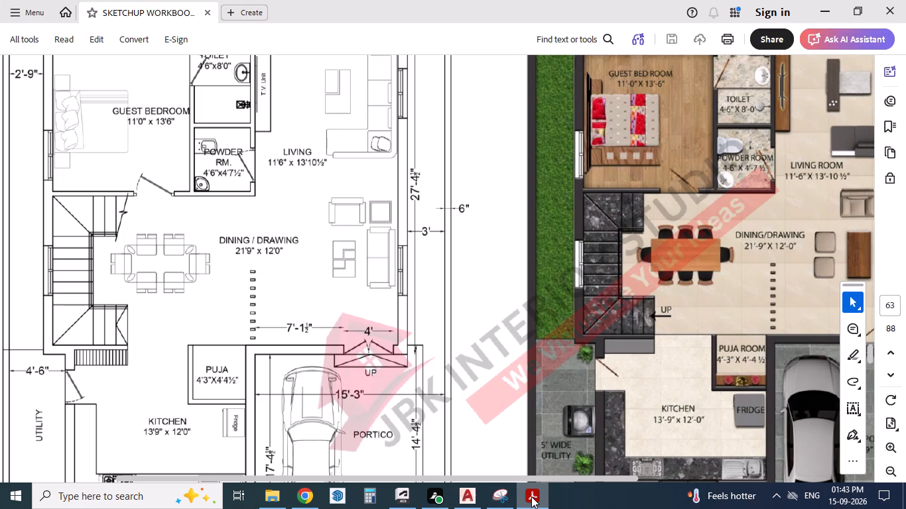
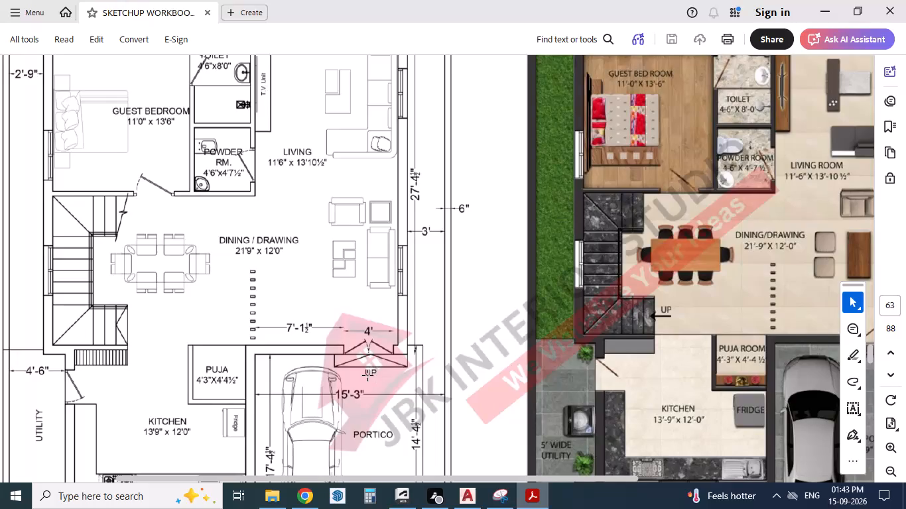
Examine the PDF plan's entrance, portico, kitchen and front setback dimensions down to the road, then return to AutoCAD.
scroll(371, 384, "up", 3, "ctrl")
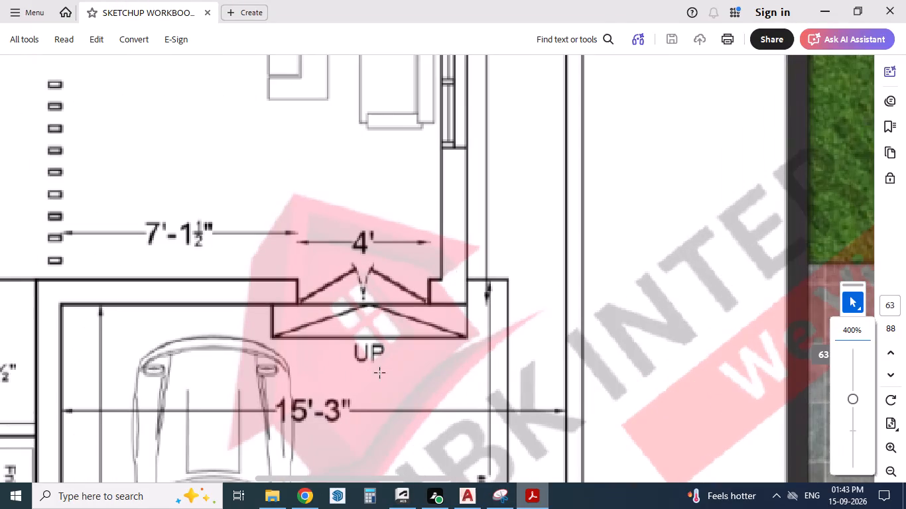
scroll(480, 230, "down", 2)
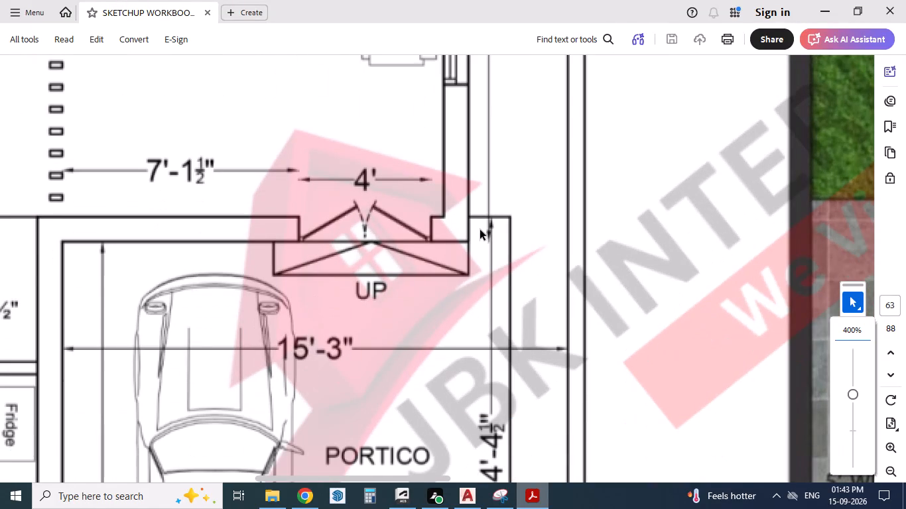
scroll(480, 230, "down", 2)
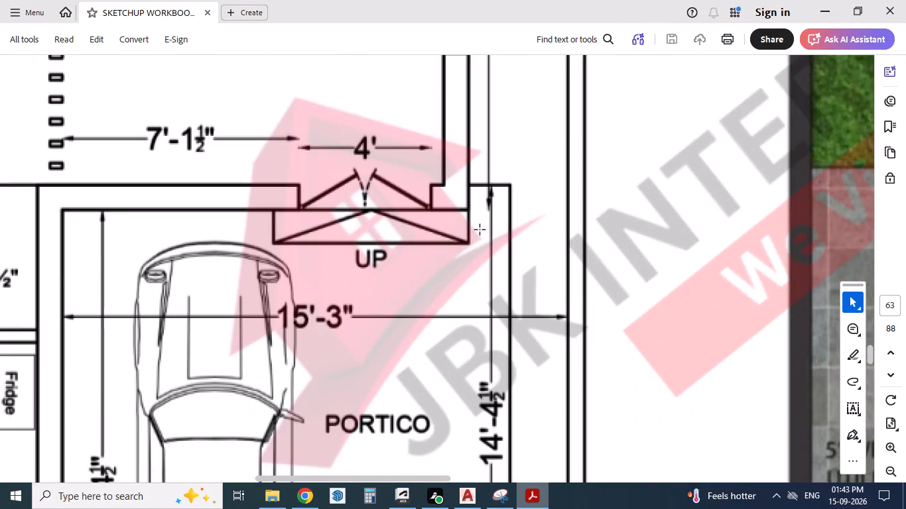
scroll(480, 230, "down", 8)
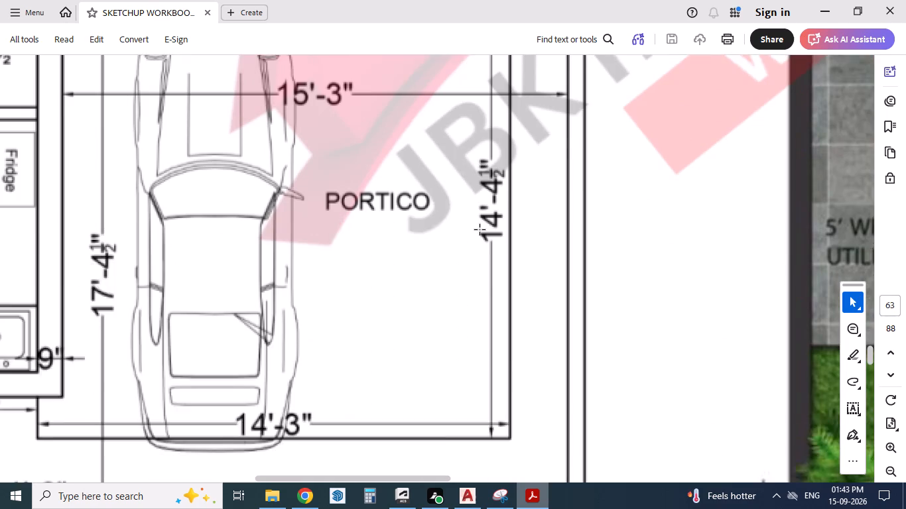
scroll(480, 230, "down", 1, "ctrl")
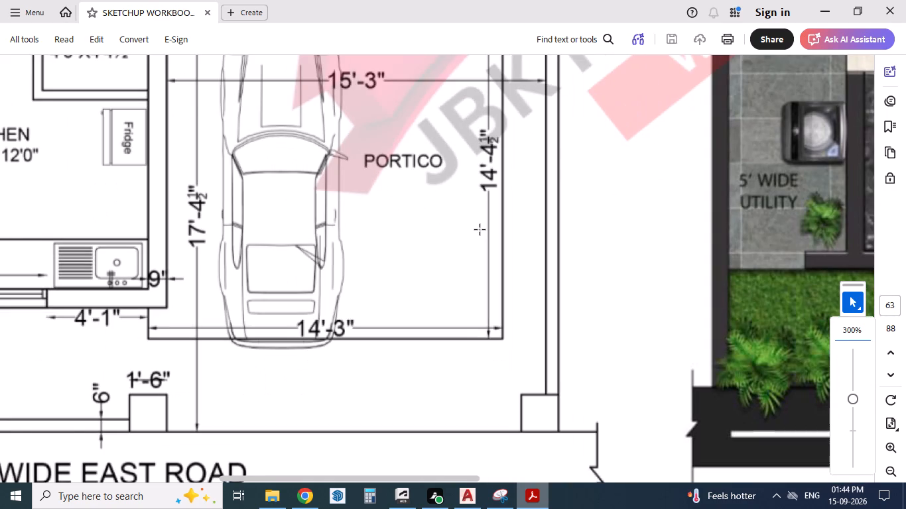
scroll(480, 230, "down", 1, "ctrl")
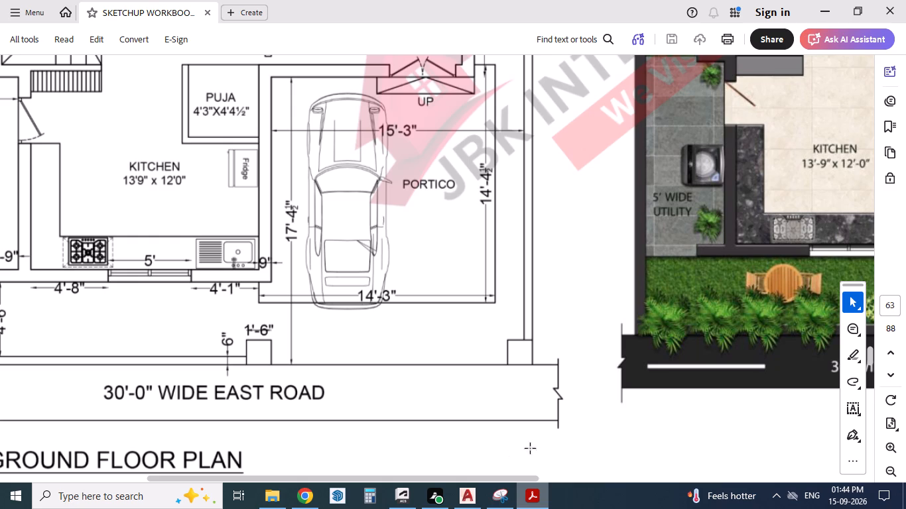
scroll(534, 445, "down", 1, "ctrl")
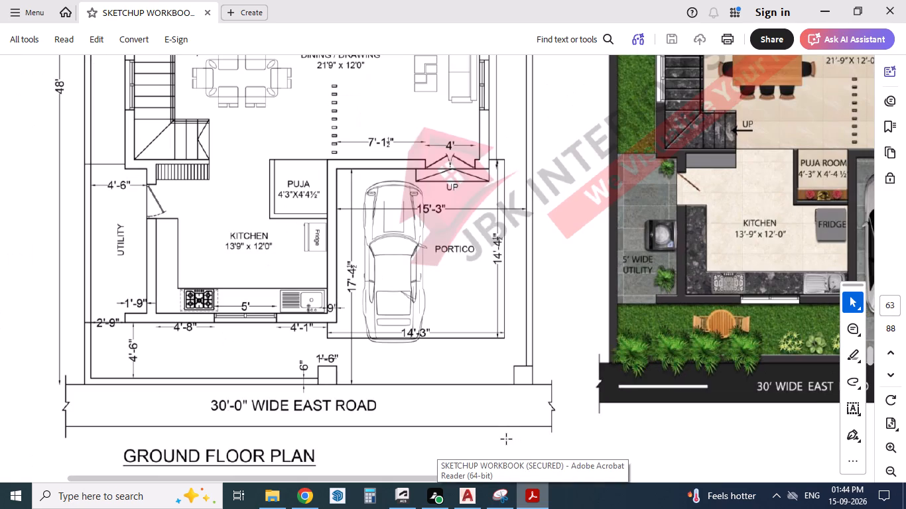
left_click(532, 497)
Compare the drawing's portico area with the PDF plan, focusing on the portico's width and depth.
scroll(495, 303, "down", 1)
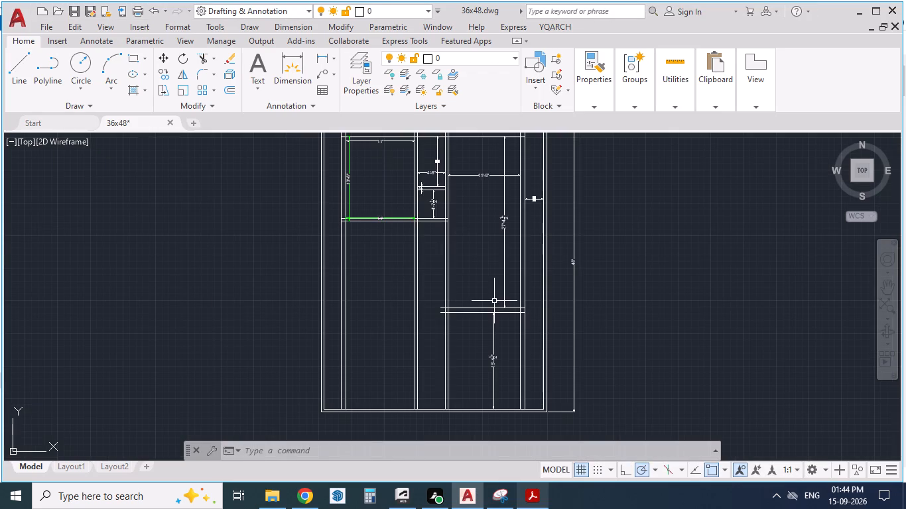
scroll(494, 301, "down", 1)
scroll(484, 389, "up", 2)
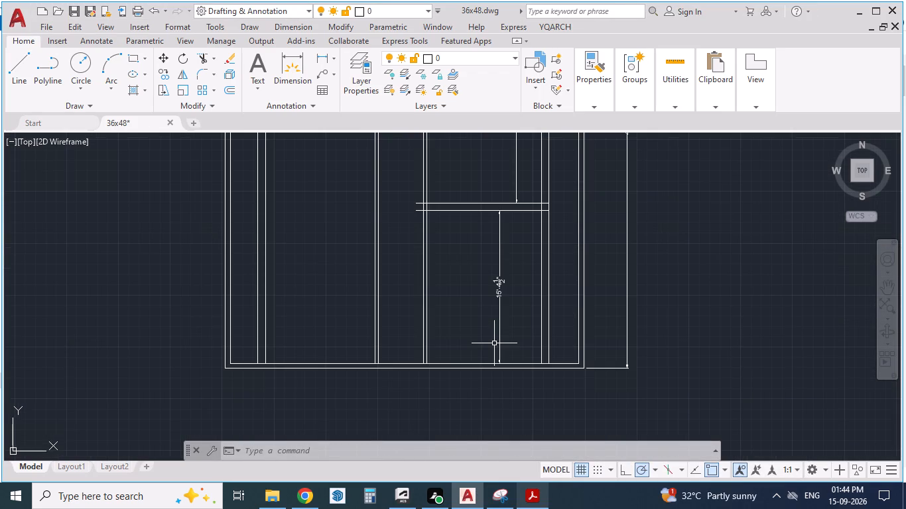
left_click(530, 496)
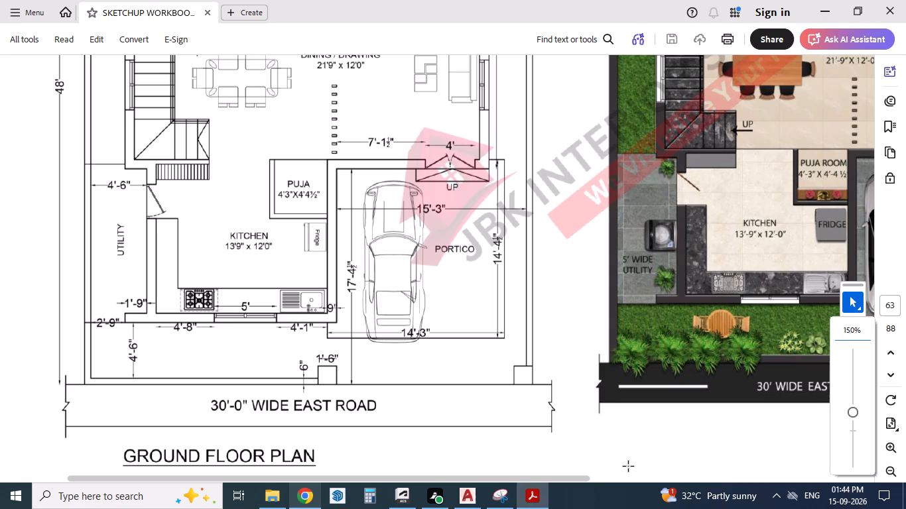
left_click(471, 495)
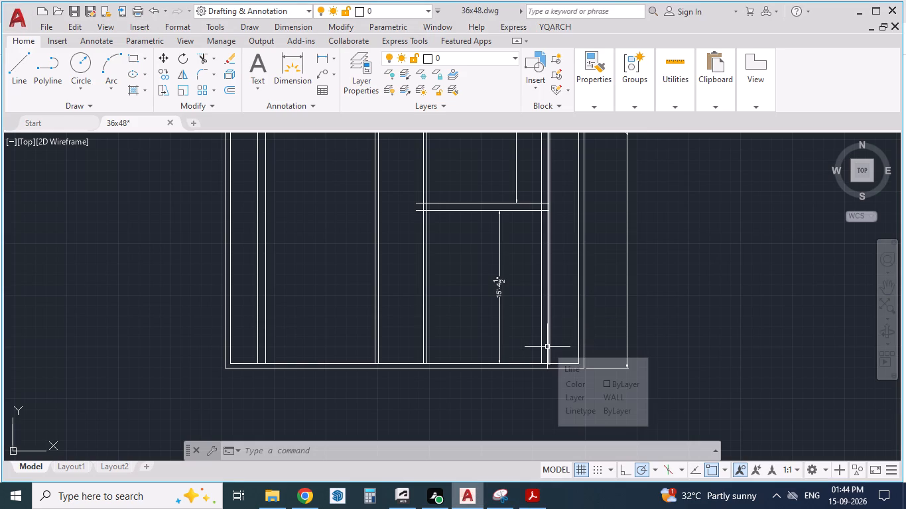
left_click(531, 502)
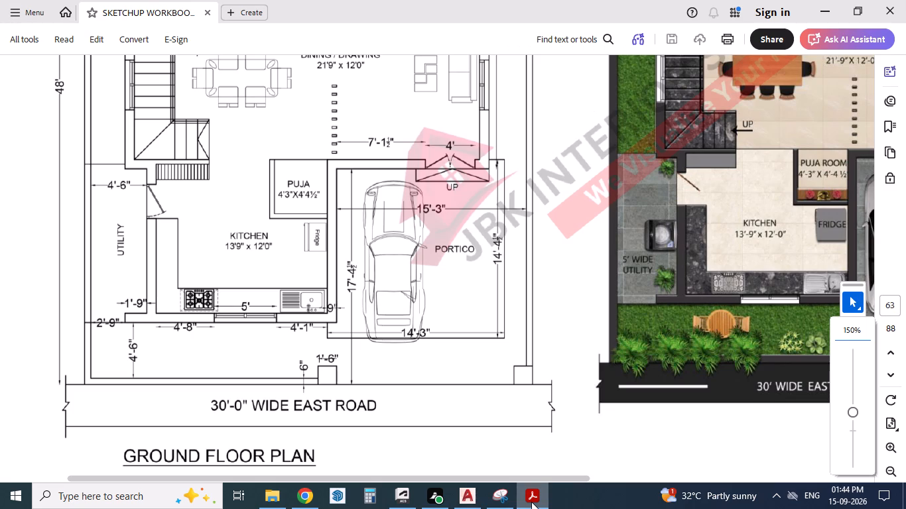
left_click(531, 502)
Add an aligned dimension across the portico from the right compound wall's inner line to the living room's left wall face.
type("da")
key("Return")
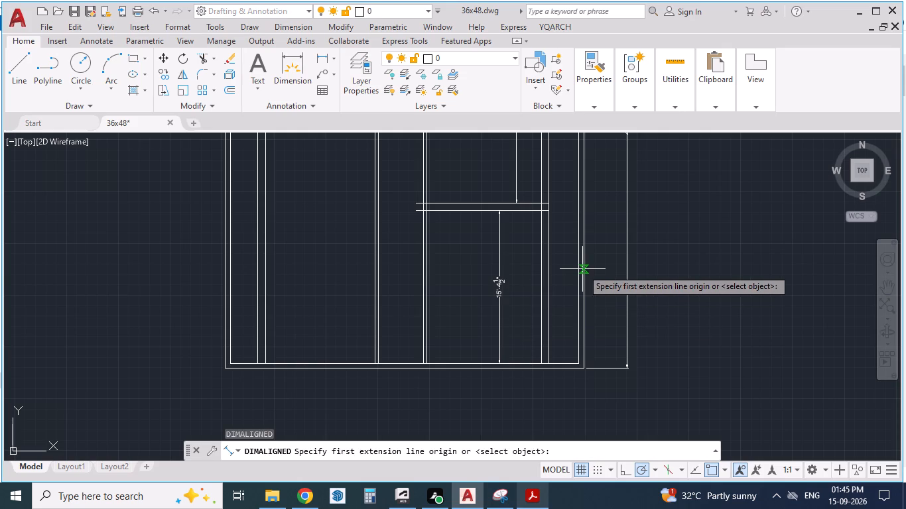
left_click(578, 268)
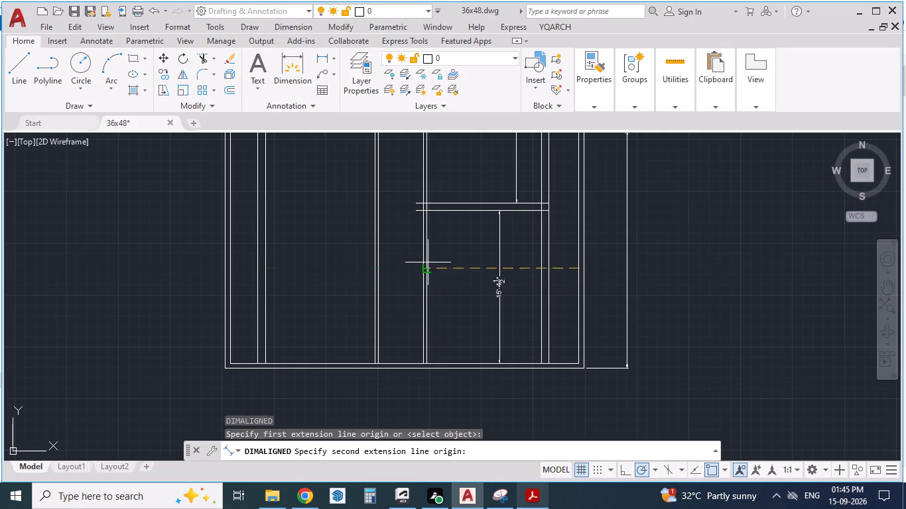
left_click(427, 262)
left_click(444, 264)
scroll(454, 266, "up", 2)
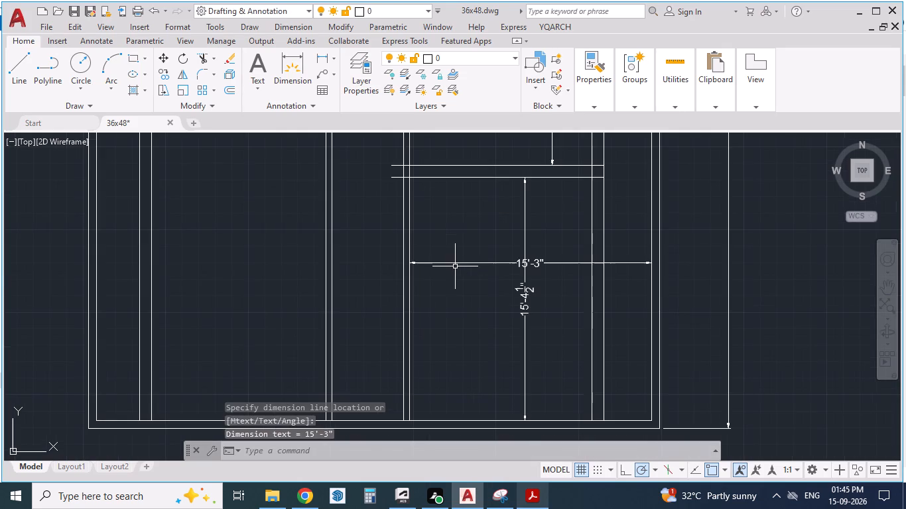
scroll(517, 333, "down", 1)
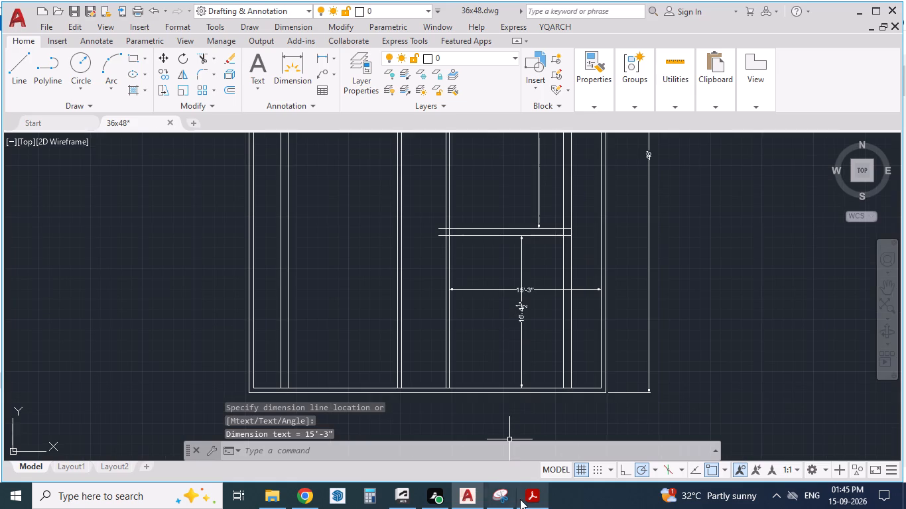
Check the portico width in the PDF plan, then trim the living room left wall's outer line below the front wall.
left_click(540, 500)
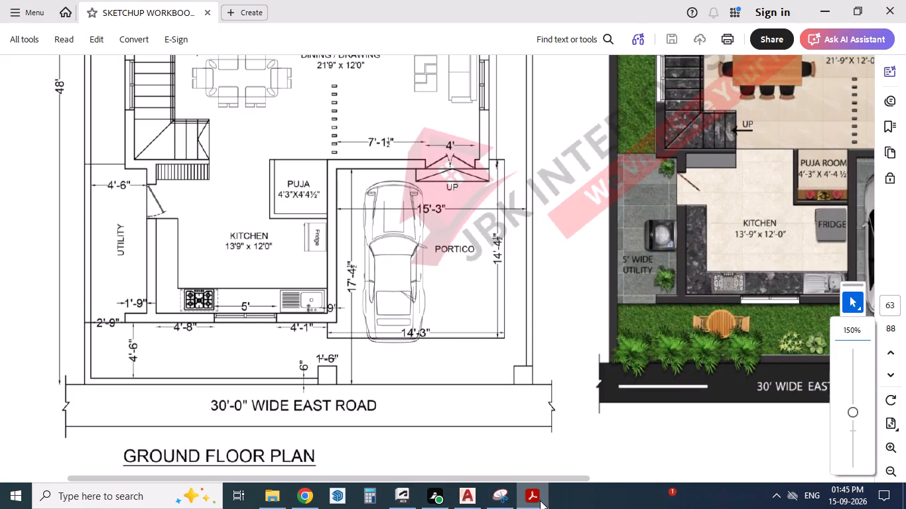
left_click(540, 500)
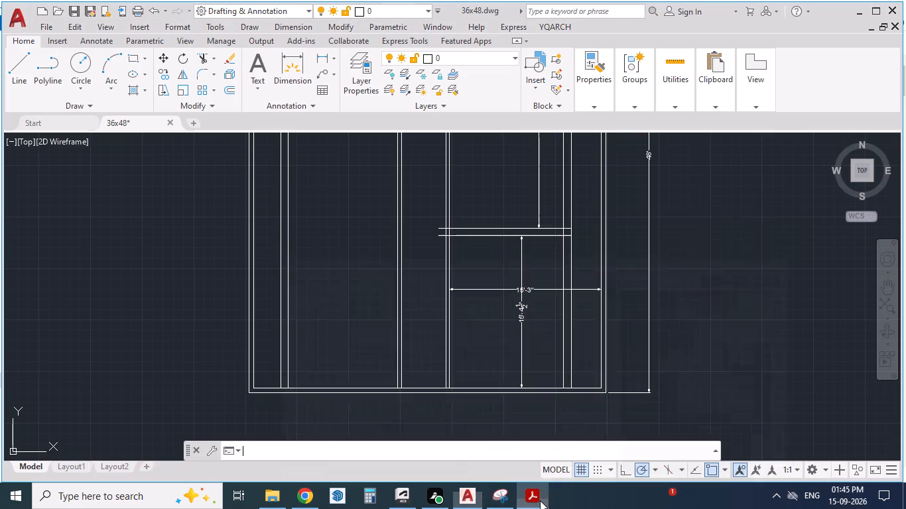
scroll(472, 227, "up", 1)
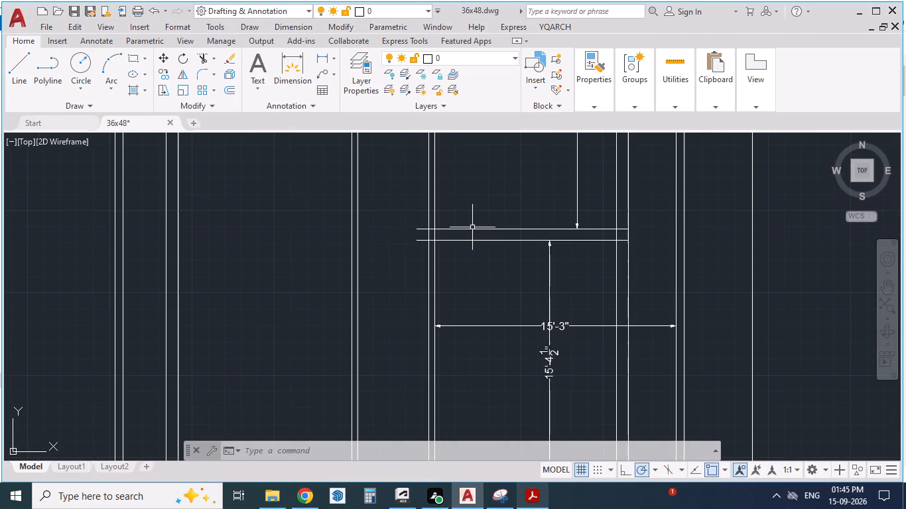
scroll(436, 226, "down", 1)
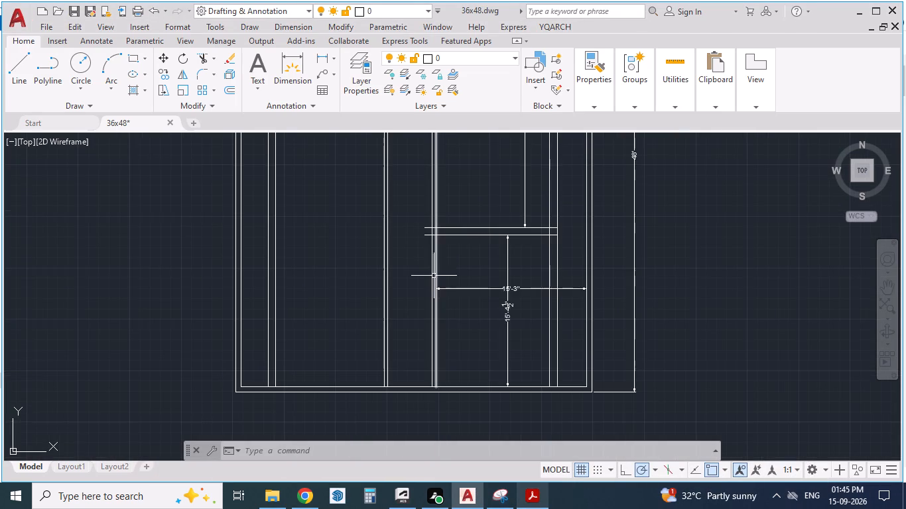
scroll(431, 301, "up", 1)
type("tr")
key("Return")
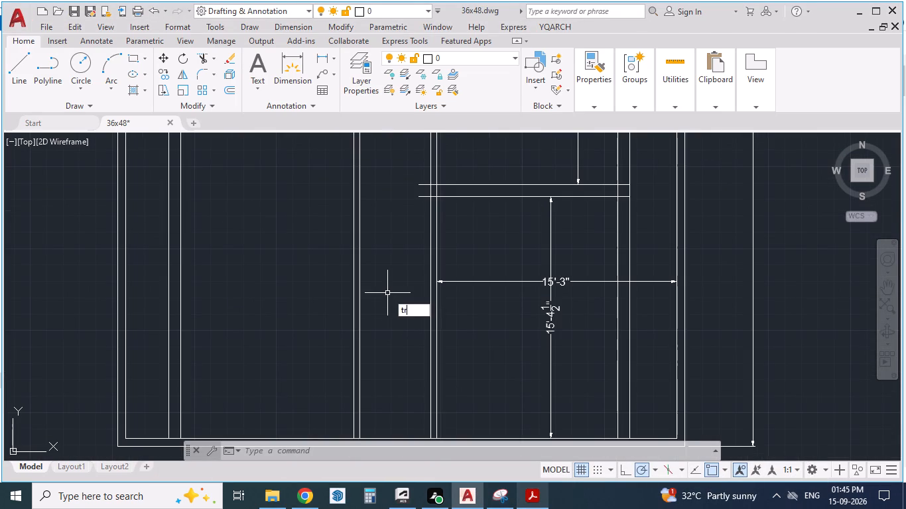
left_click(430, 264)
key("Escape")
key("Escape")
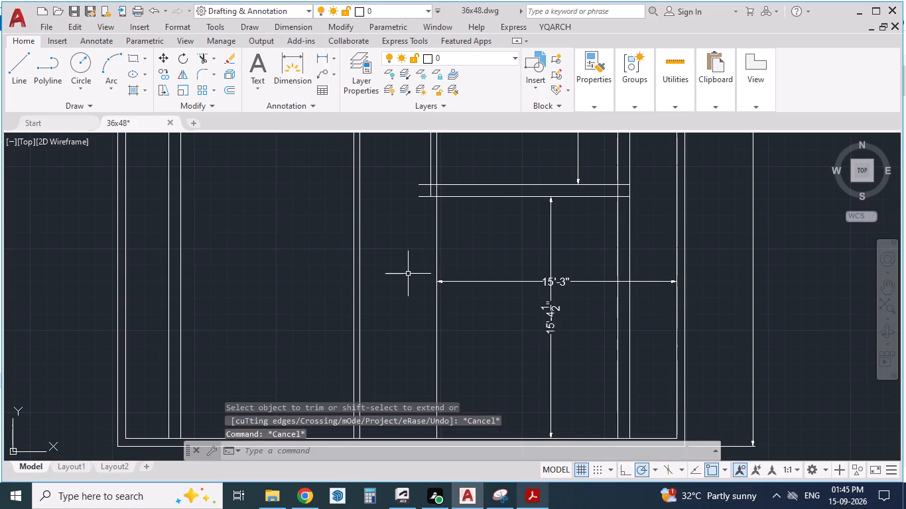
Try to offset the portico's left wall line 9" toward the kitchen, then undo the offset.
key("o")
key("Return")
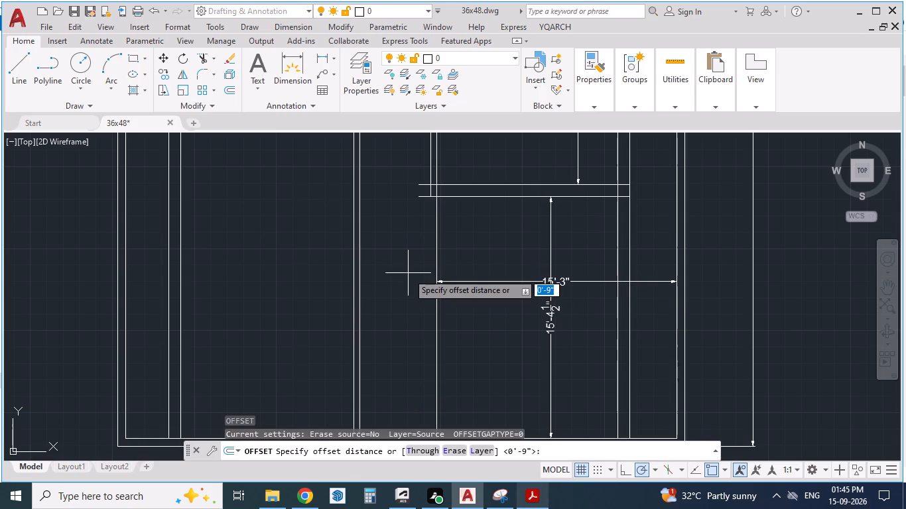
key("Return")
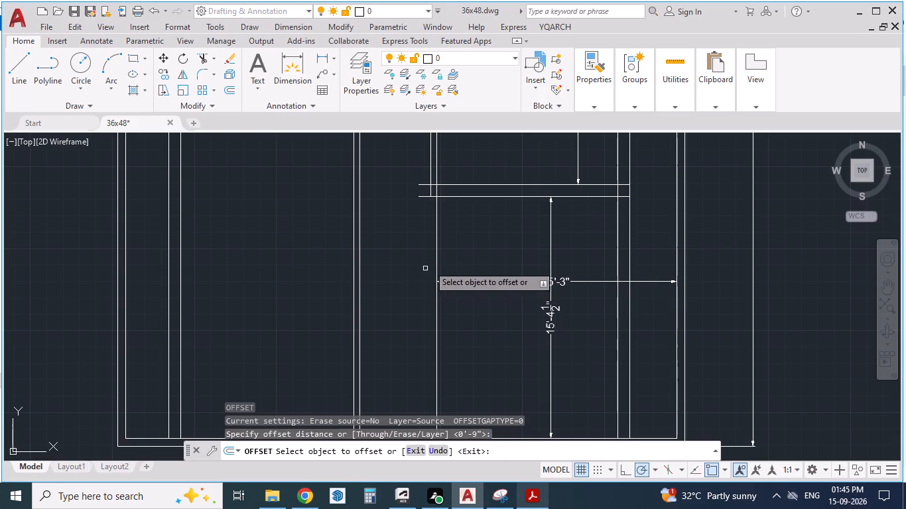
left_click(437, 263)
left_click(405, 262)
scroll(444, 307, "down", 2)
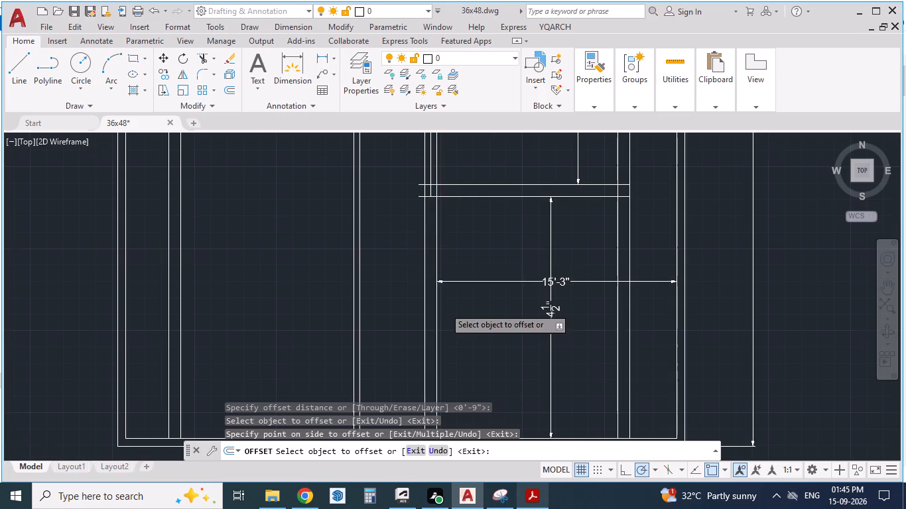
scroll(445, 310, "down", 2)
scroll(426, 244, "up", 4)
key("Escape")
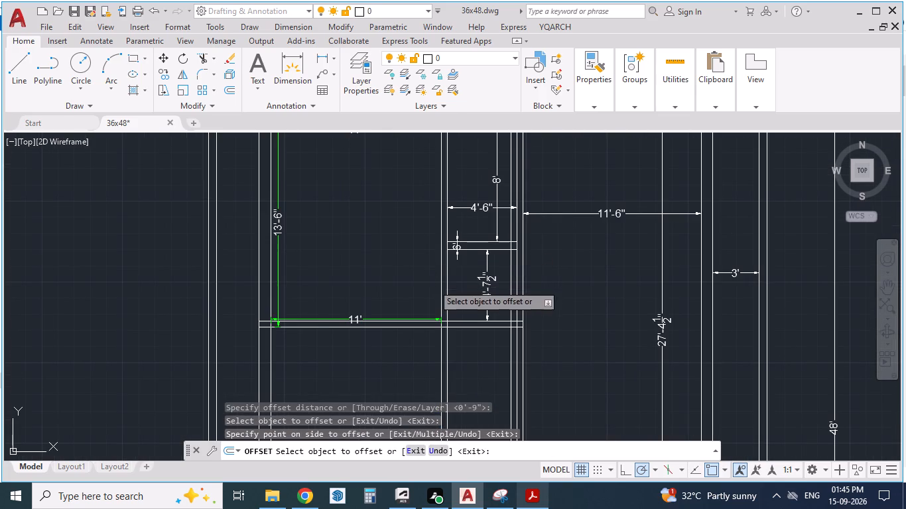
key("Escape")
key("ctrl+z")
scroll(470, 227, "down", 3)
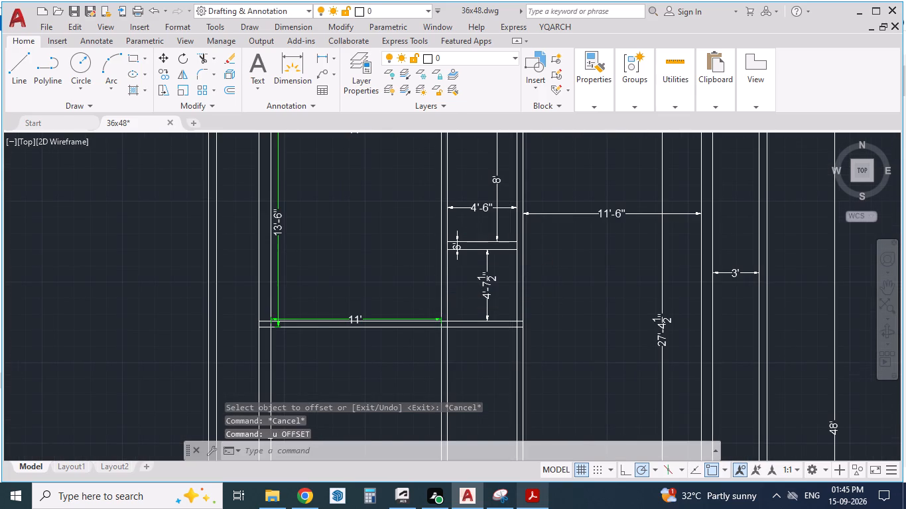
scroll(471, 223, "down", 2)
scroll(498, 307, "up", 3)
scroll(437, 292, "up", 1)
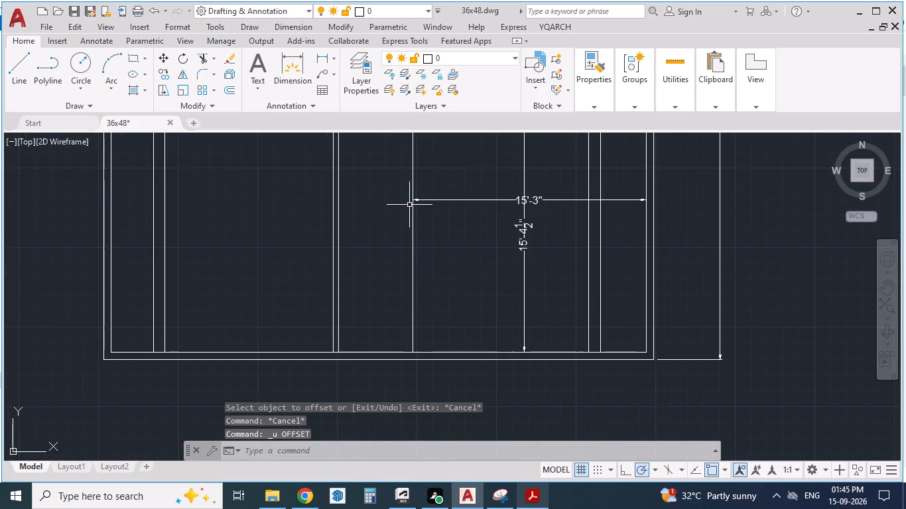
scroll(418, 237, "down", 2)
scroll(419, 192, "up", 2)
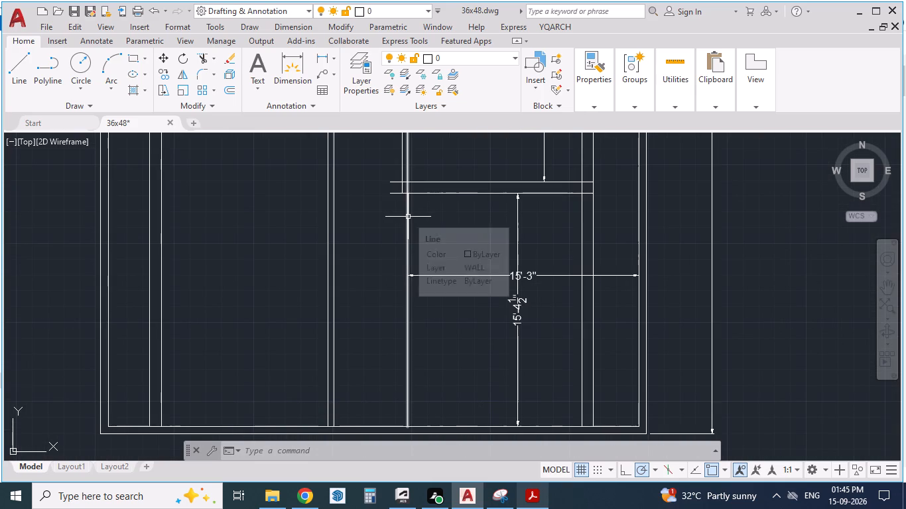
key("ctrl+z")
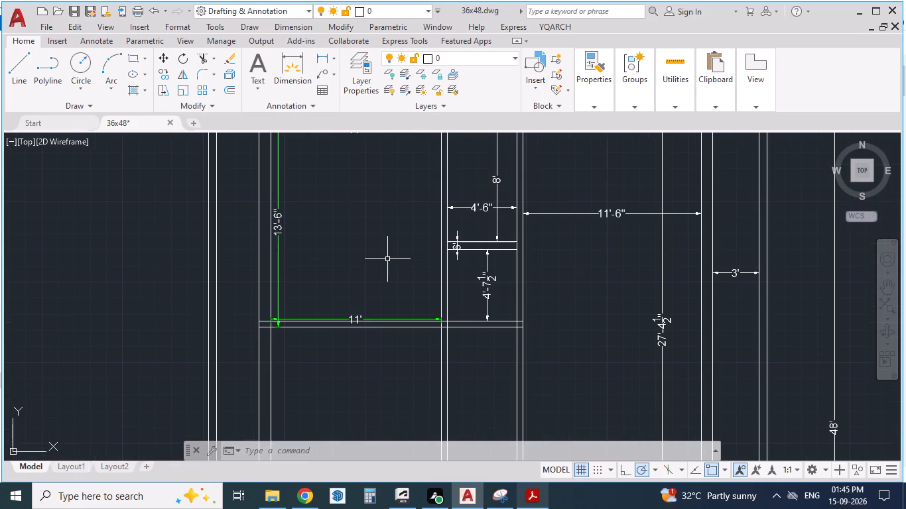
Trim away the portico's left wall line between the front wall's outer line and the compound wall's inner line.
scroll(501, 227, "down", 3)
scroll(539, 317, "down", 1)
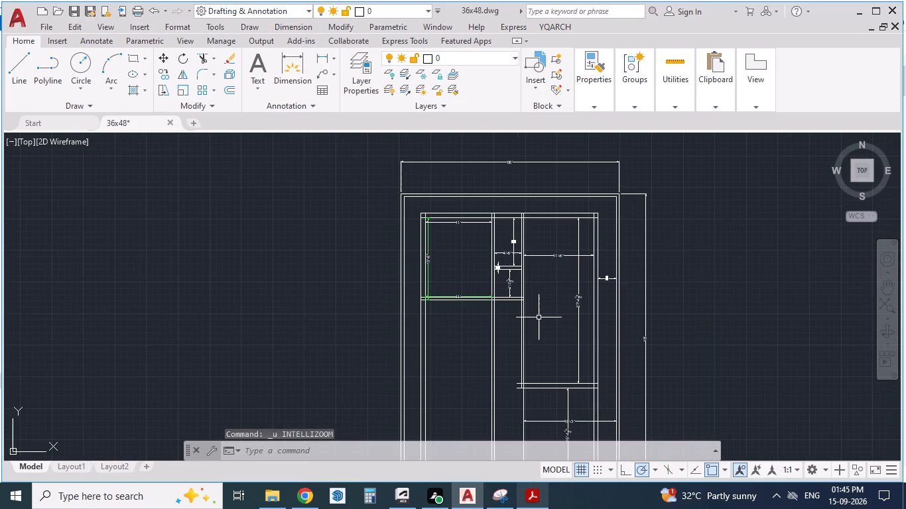
scroll(526, 253, "down", 1)
scroll(529, 355, "up", 3)
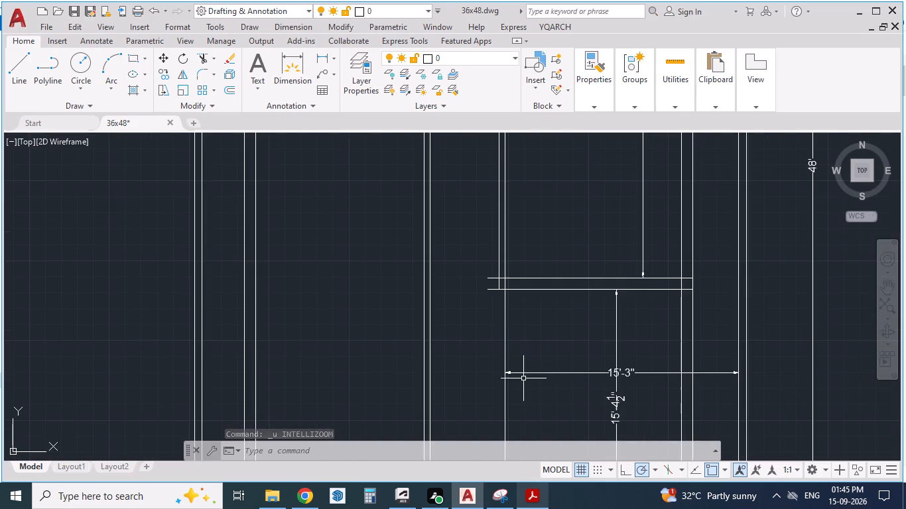
scroll(487, 254, "down", 2)
scroll(523, 351, "up", 2)
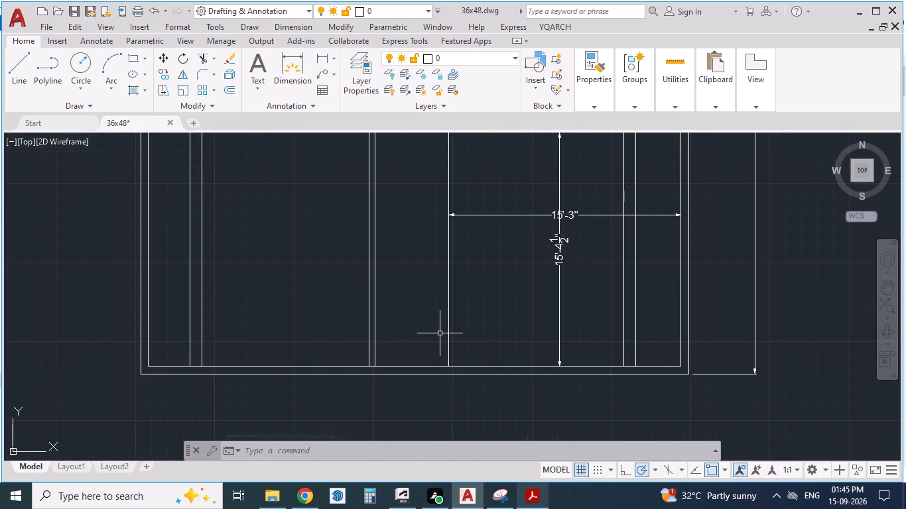
scroll(456, 360, "down", 1)
scroll(456, 250, "up", 1)
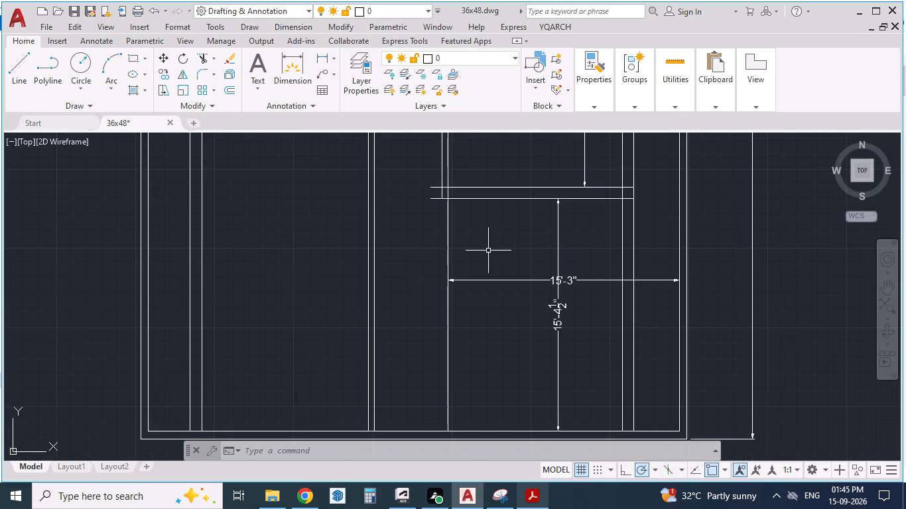
type("tr")
key("Return")
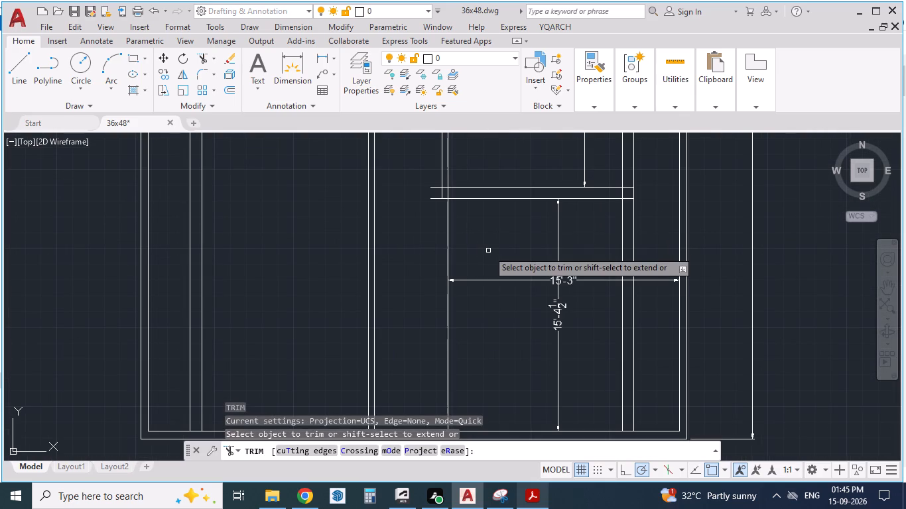
left_click(448, 225)
key("Escape")
key("Escape")
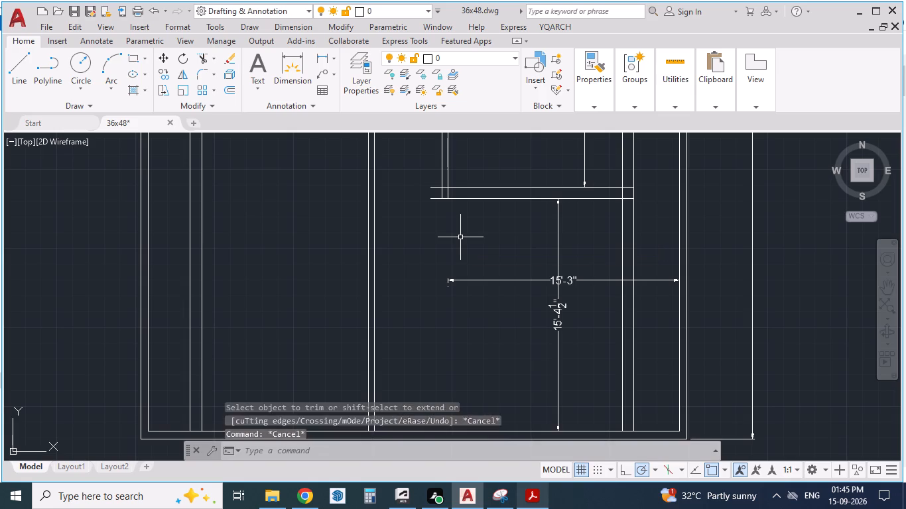
key("Escape")
Draw a separate vertical line from the living room left wall's inner corner at the front wall down to the compound wall's inner line.
key("l")
key("Return")
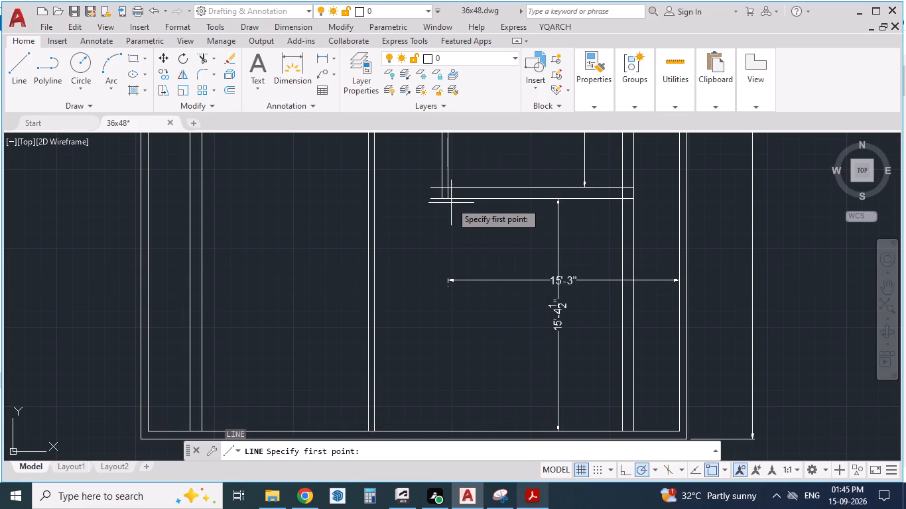
left_click(449, 200)
scroll(433, 325, "down", 1)
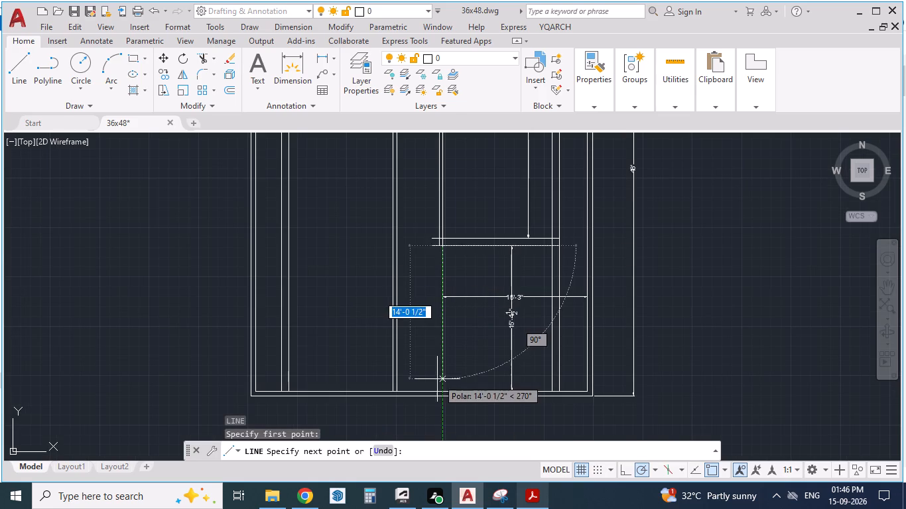
left_click(446, 390)
key("Return")
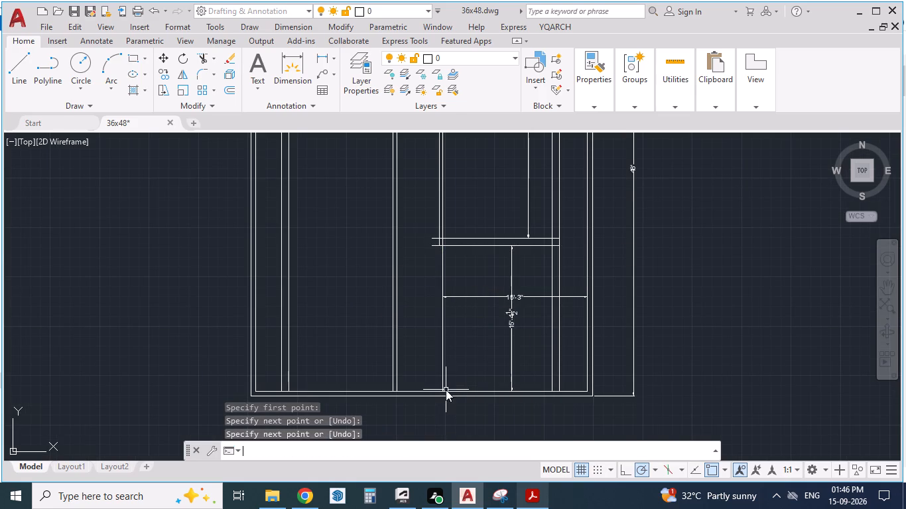
Offset the new portico left wall line 9" outward, away from the portico.
scroll(452, 341, "up", 1)
key("o")
key("Return")
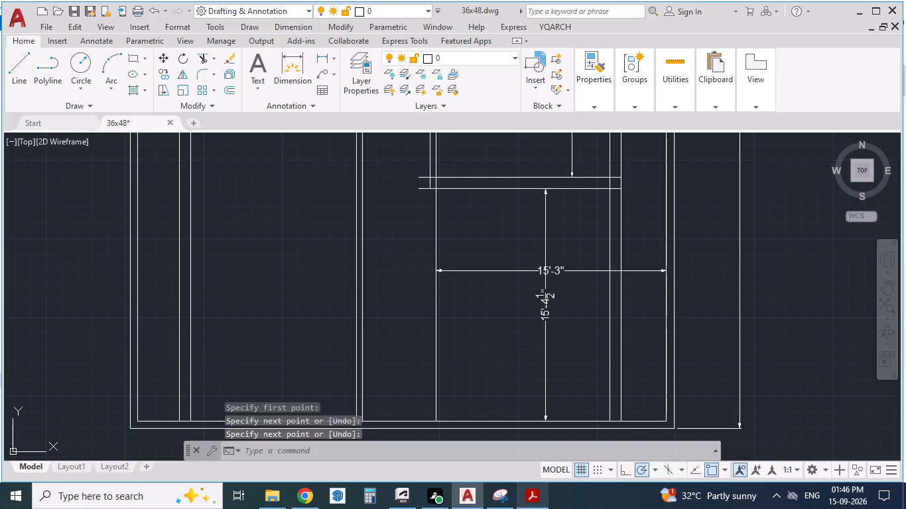
key("Return")
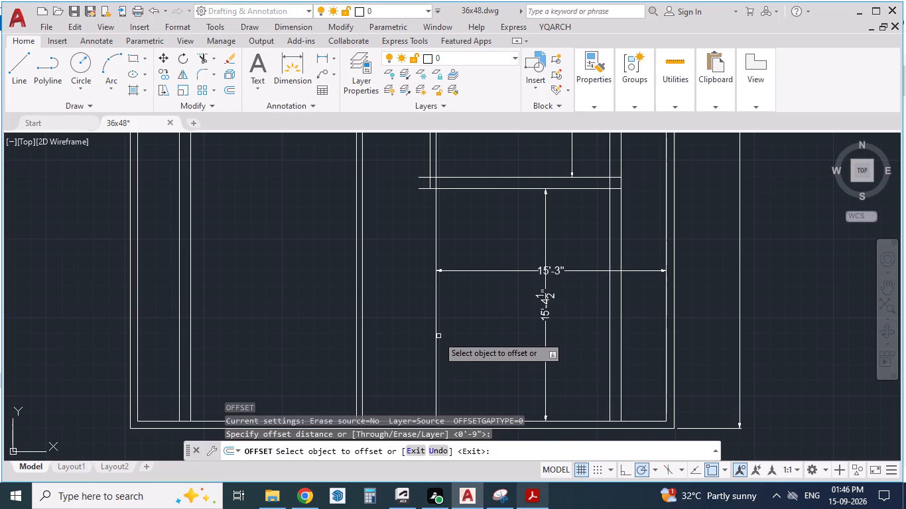
left_click(436, 335)
left_click(400, 335)
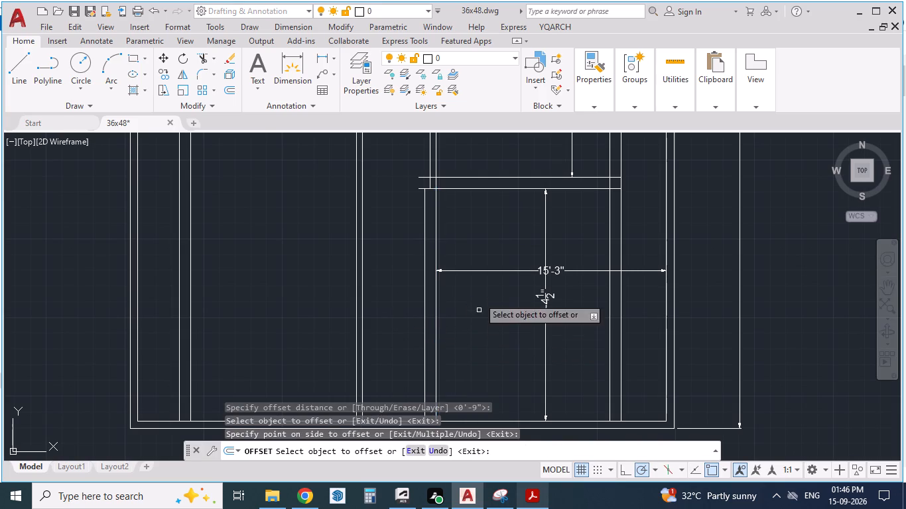
scroll(475, 278, "down", 1)
scroll(484, 221, "up", 2)
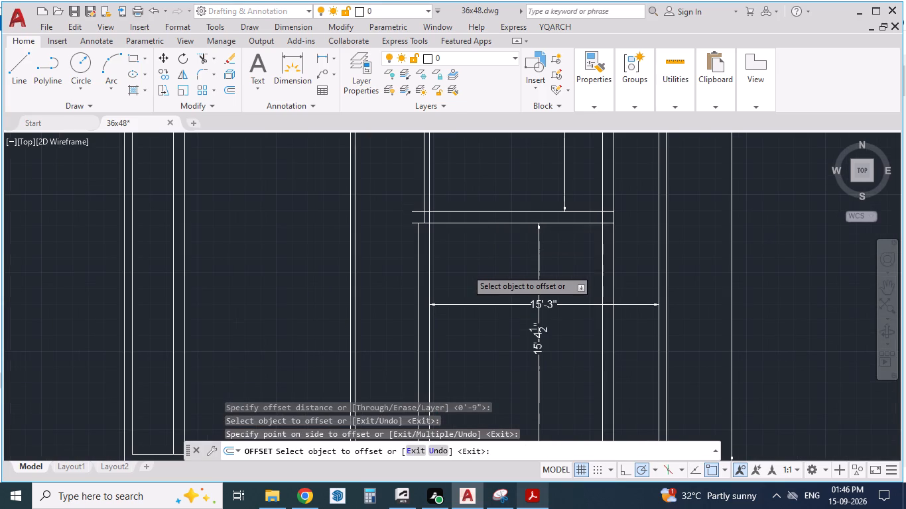
key("Escape")
key("Escape")
key("Escape")
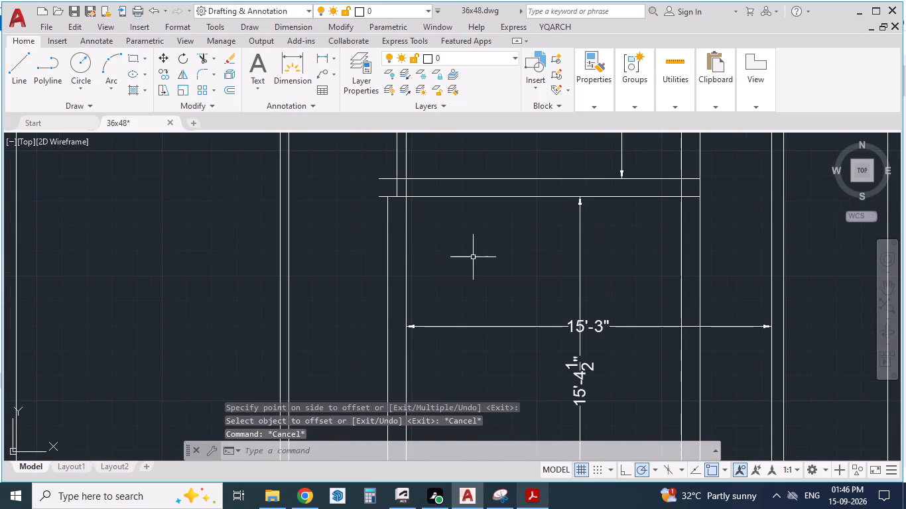
Extend the offset wall line up to the front wall's inner line.
type("ex")
key("Return")
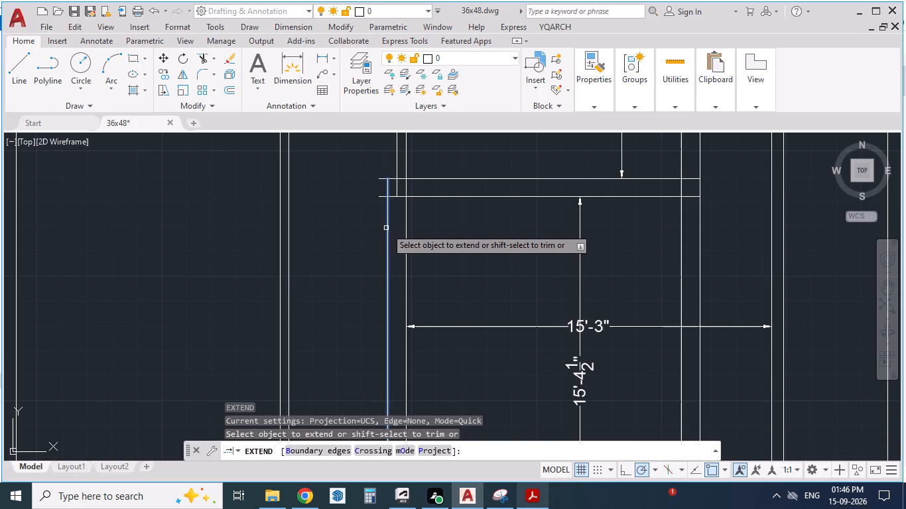
left_click(386, 228)
key("Escape")
key("Escape")
Trim the living room left wall's outer line where it crosses the front wall's thickness.
scroll(403, 178, "up", 1)
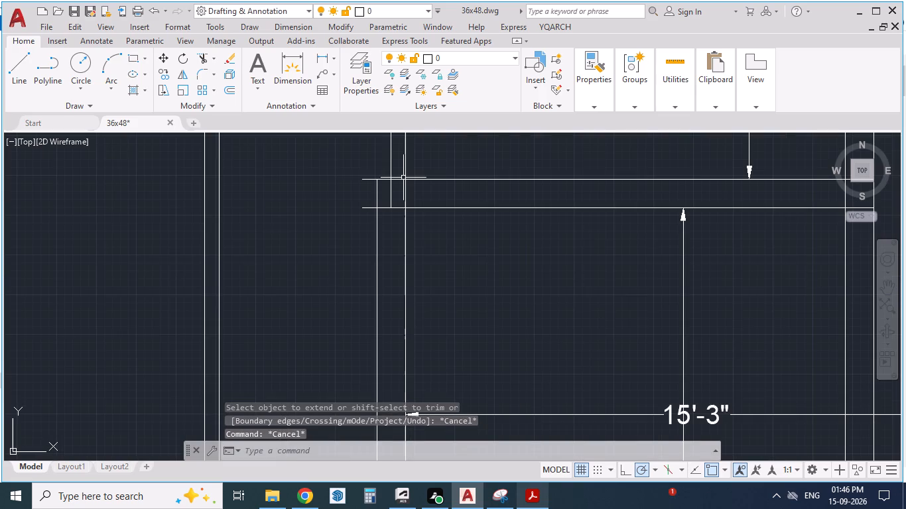
type("tr")
key("Return")
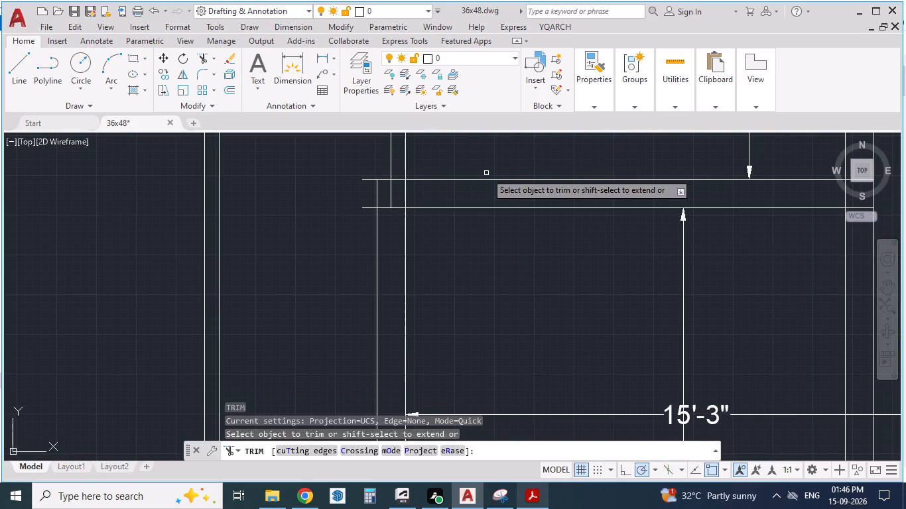
left_click(391, 193)
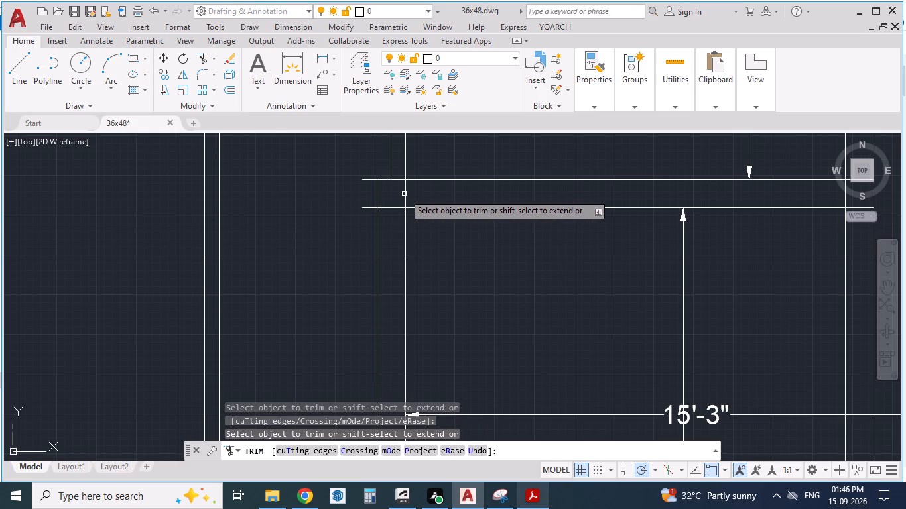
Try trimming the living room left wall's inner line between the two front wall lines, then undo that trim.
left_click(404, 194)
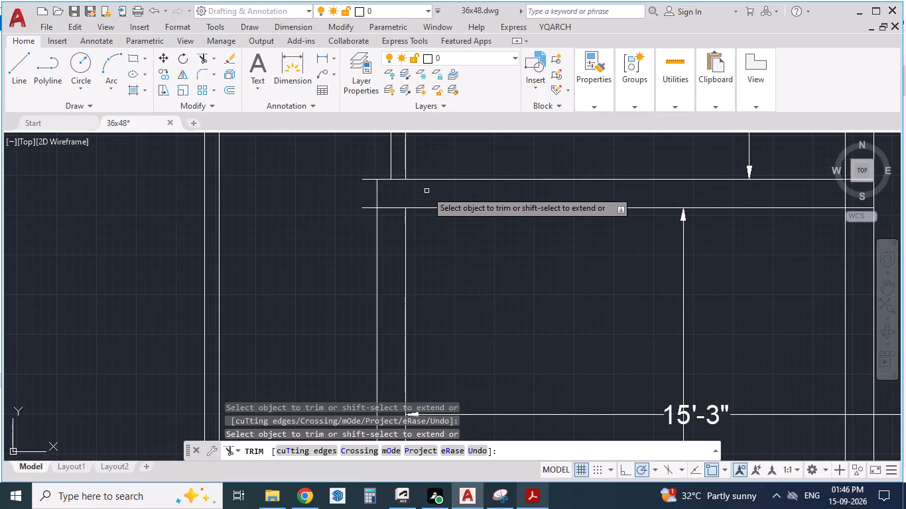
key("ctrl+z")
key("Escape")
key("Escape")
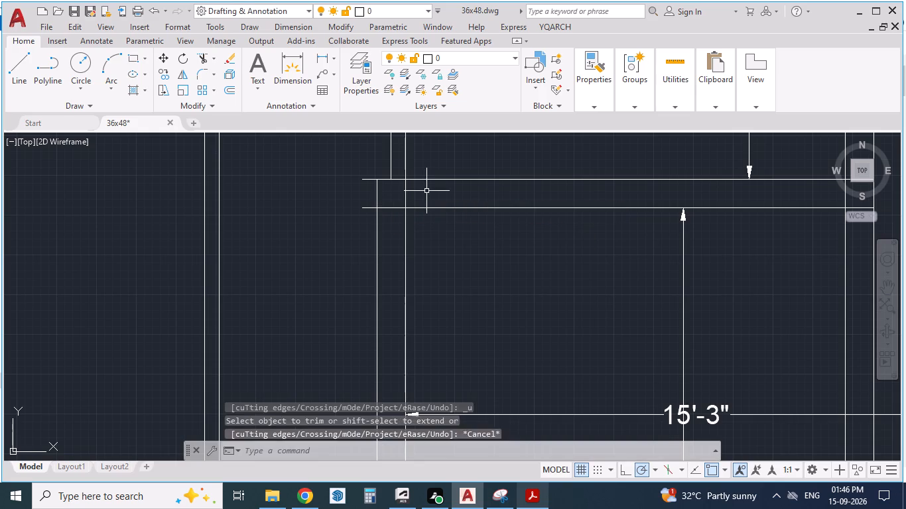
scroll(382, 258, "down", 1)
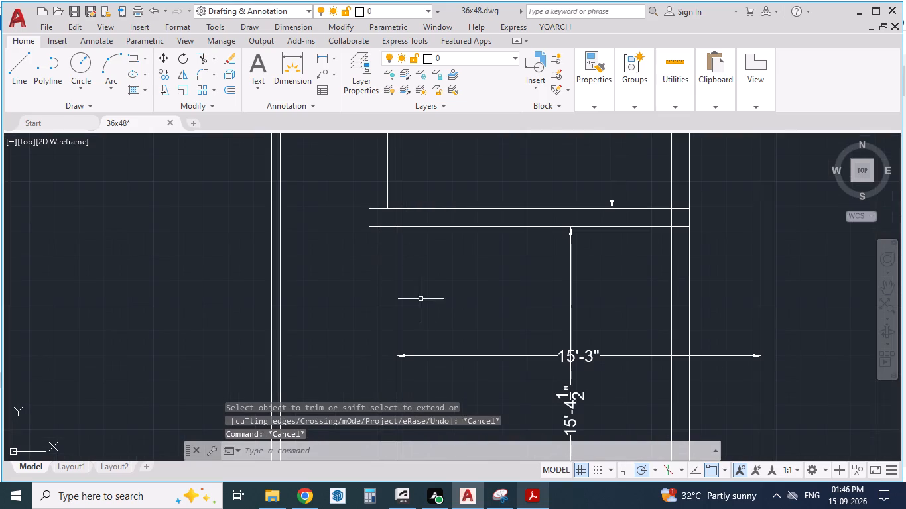
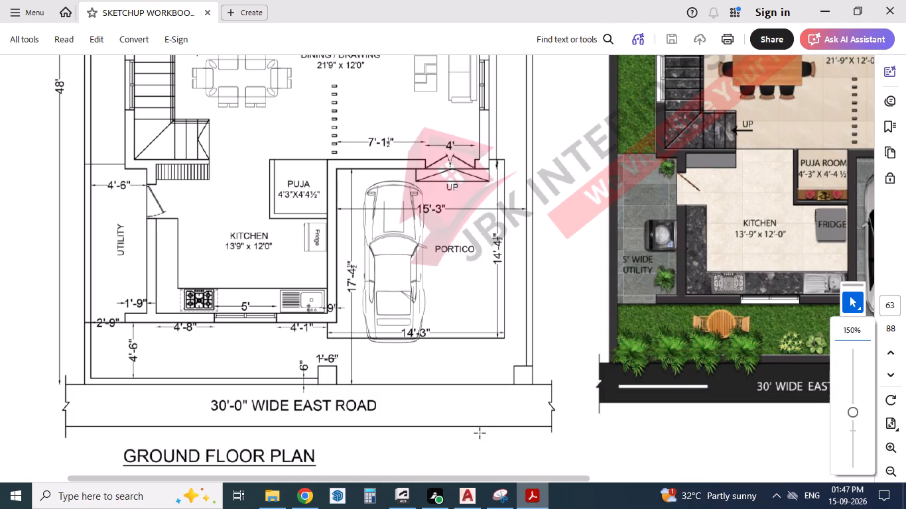
Examine the reference PDF's ground floor plan, checking wall layout and dimensions from the portico and kitchen to the living room and guest bedroom.
scroll(446, 351, "up", 1)
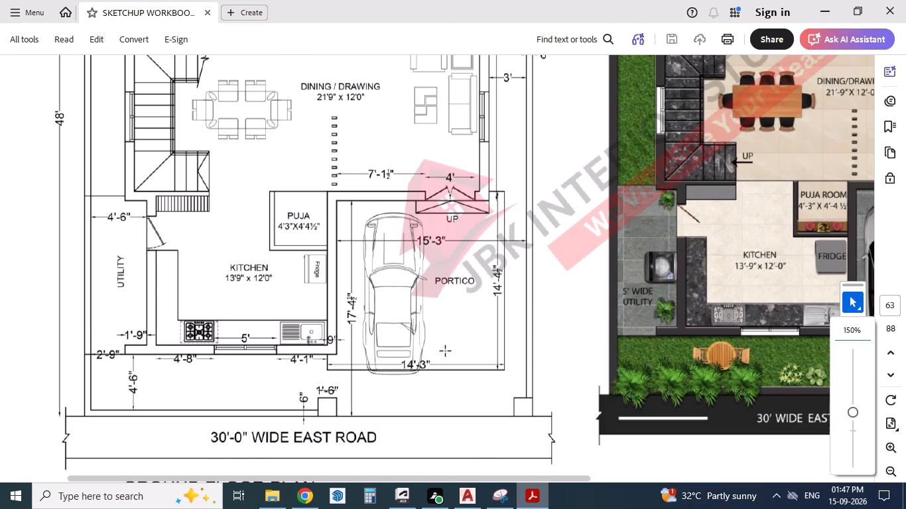
scroll(446, 351, "up", 2)
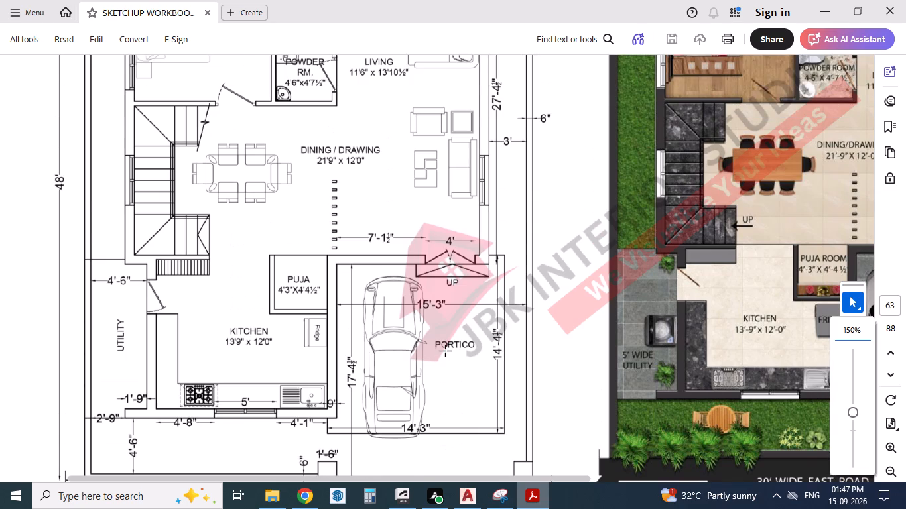
scroll(446, 351, "up", 3)
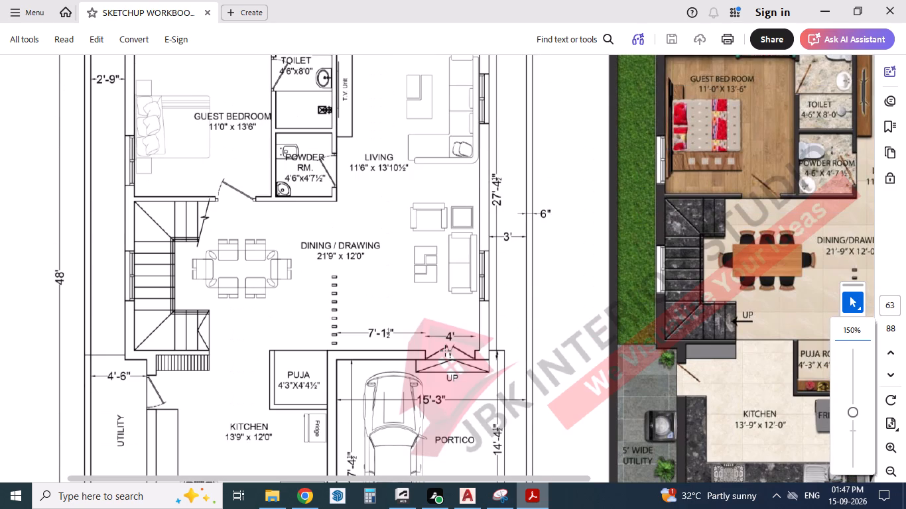
scroll(446, 351, "up", 2)
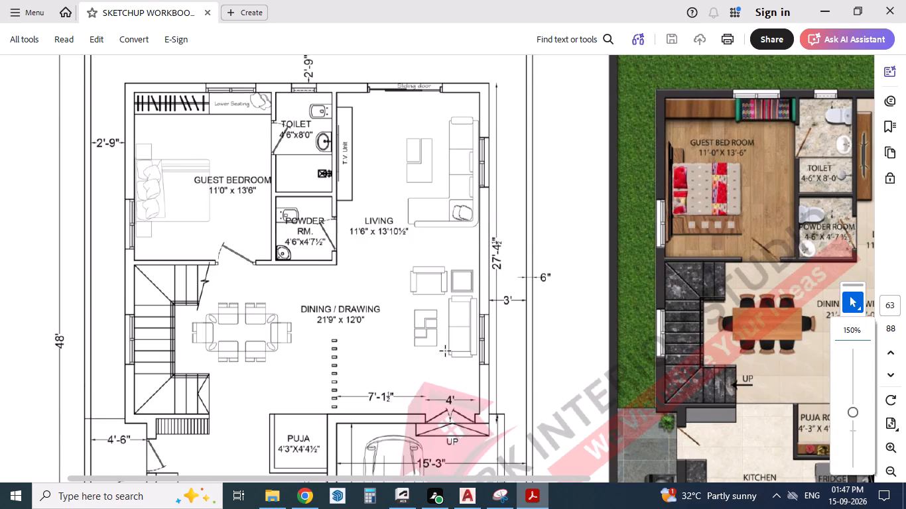
scroll(446, 351, "up", 2)
scroll(446, 351, "down", 2)
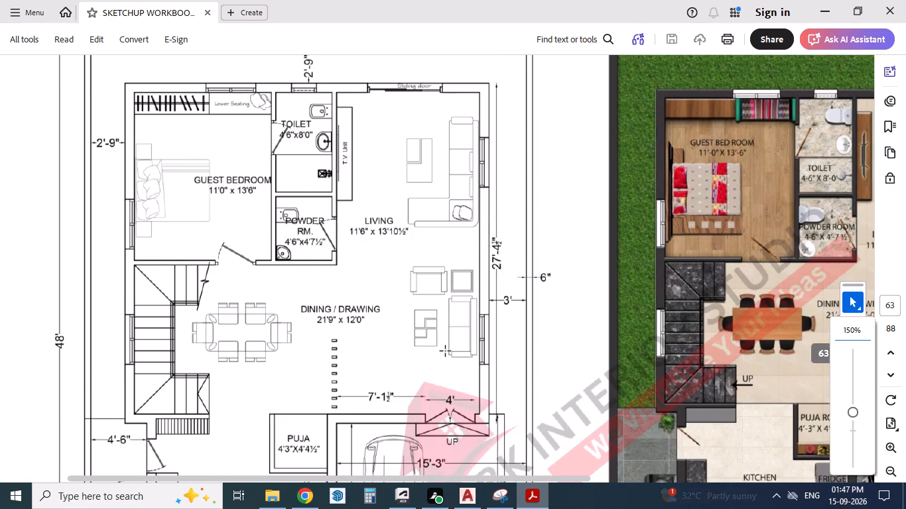
scroll(446, 351, "down", 2)
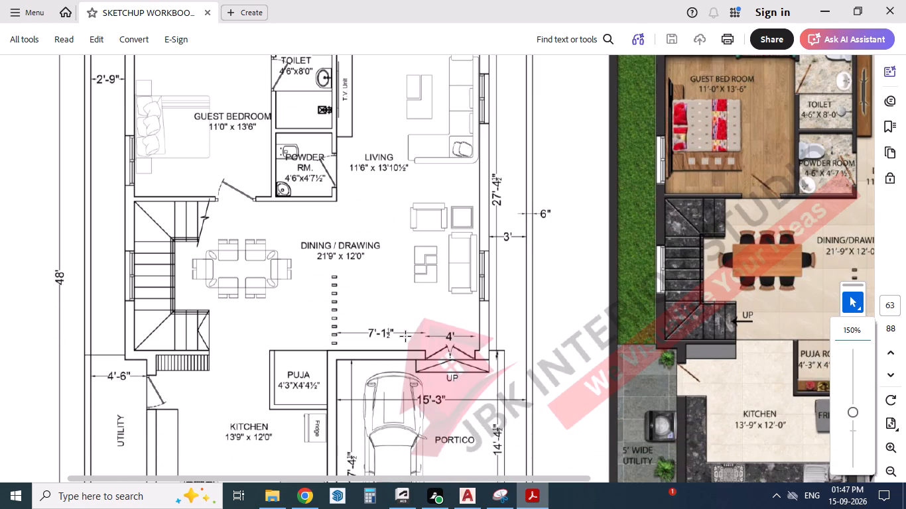
scroll(395, 306, "down", 1)
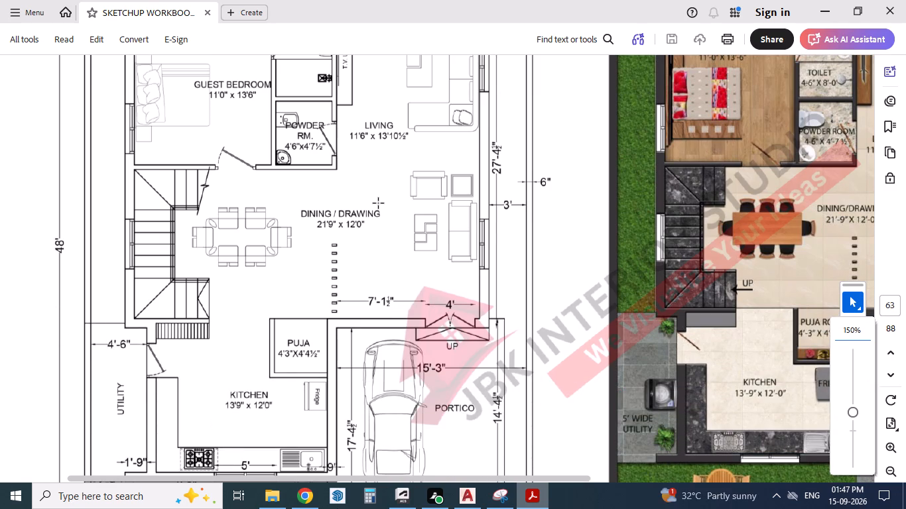
scroll(379, 254, "down", 1)
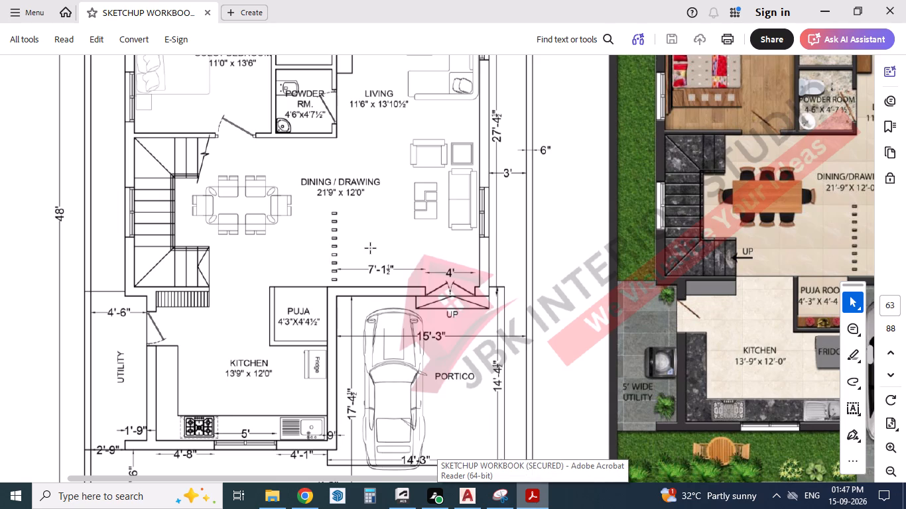
left_click(3, 298)
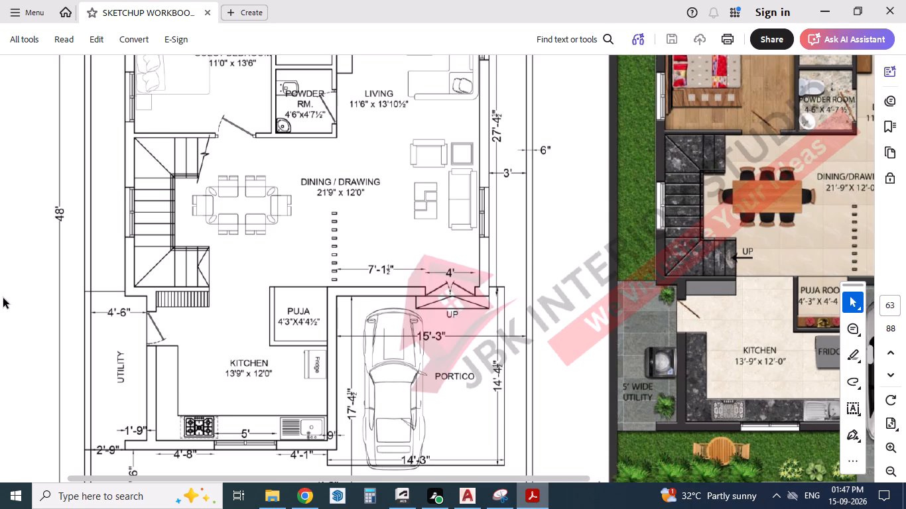
scroll(322, 299, "down", 1)
scroll(322, 299, "up", 1)
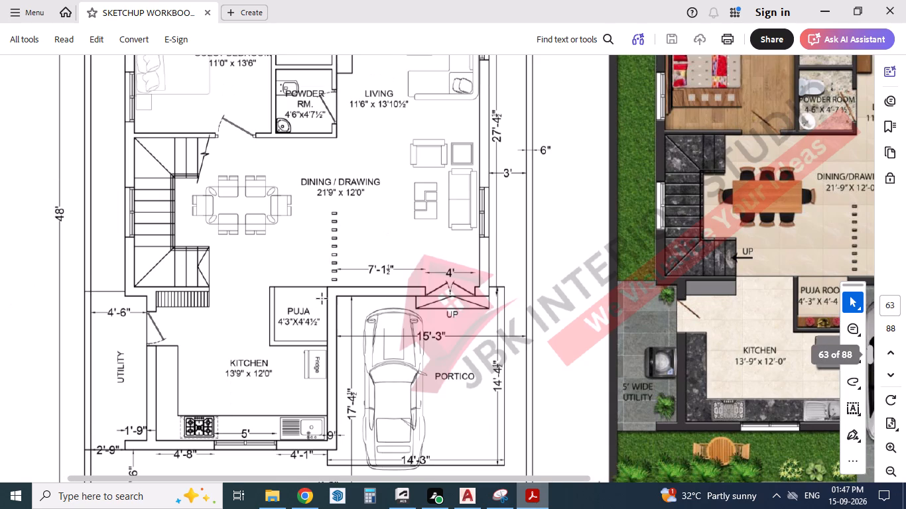
scroll(322, 299, "up", 3)
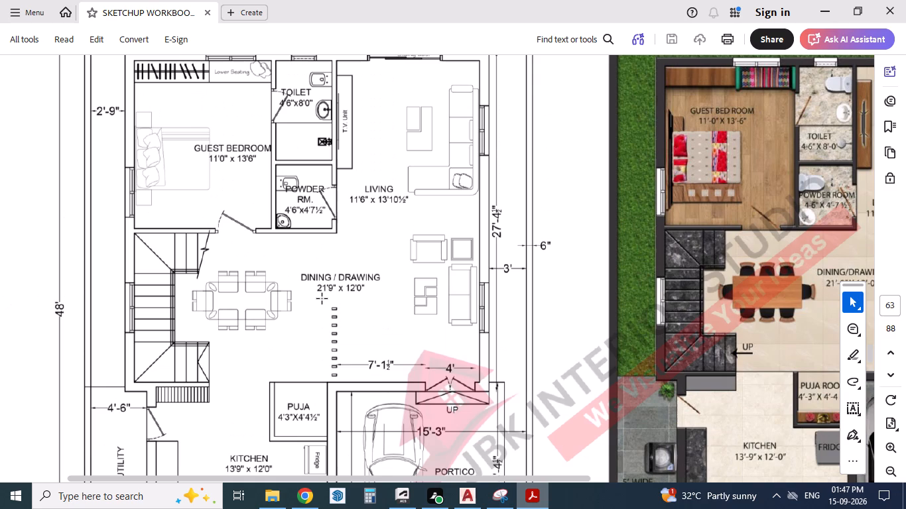
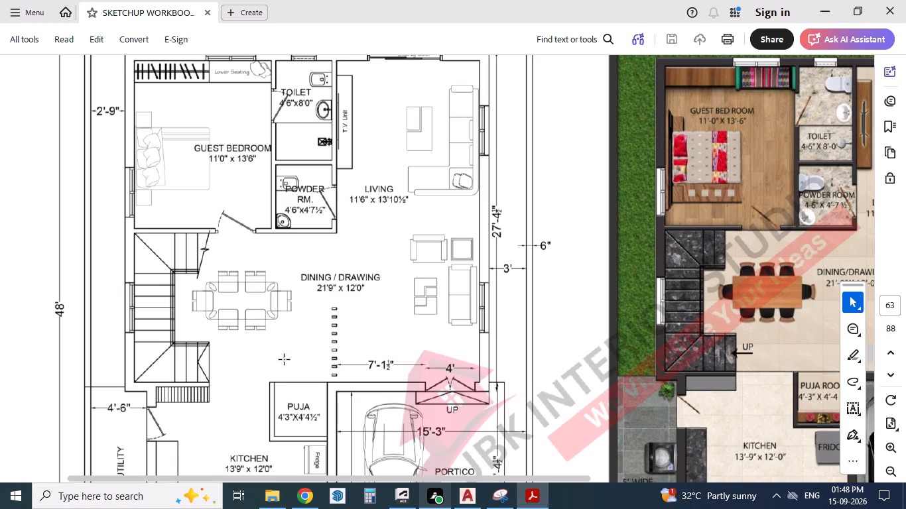
In AutoCAD, trim the right outer wall's inner line where it crosses the horizontal wall above the portico.
left_click(461, 503)
scroll(514, 217, "down", 2)
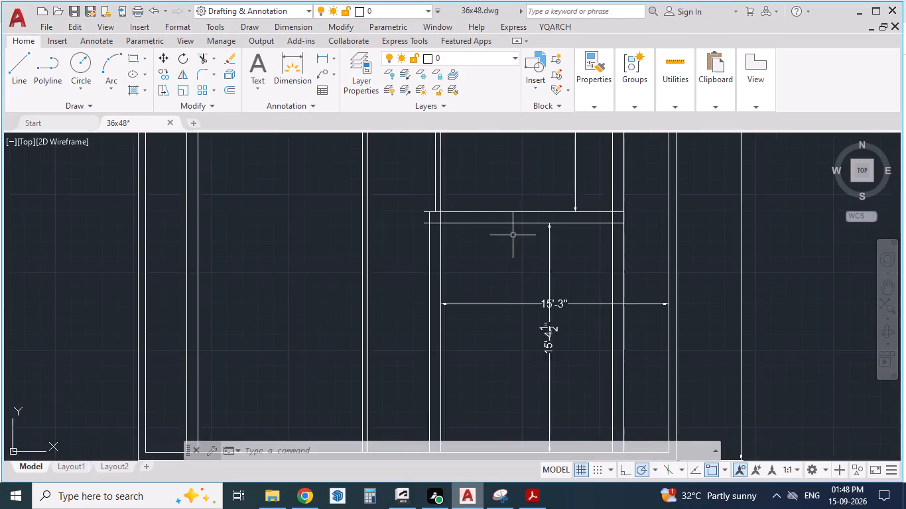
scroll(513, 236, "down", 1)
scroll(539, 194, "up", 4)
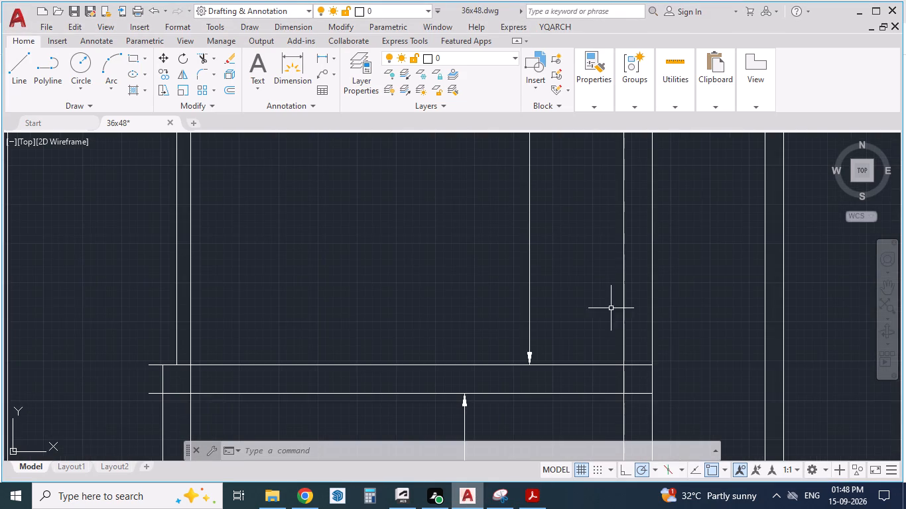
scroll(637, 313, "down", 3)
scroll(617, 285, "up", 1)
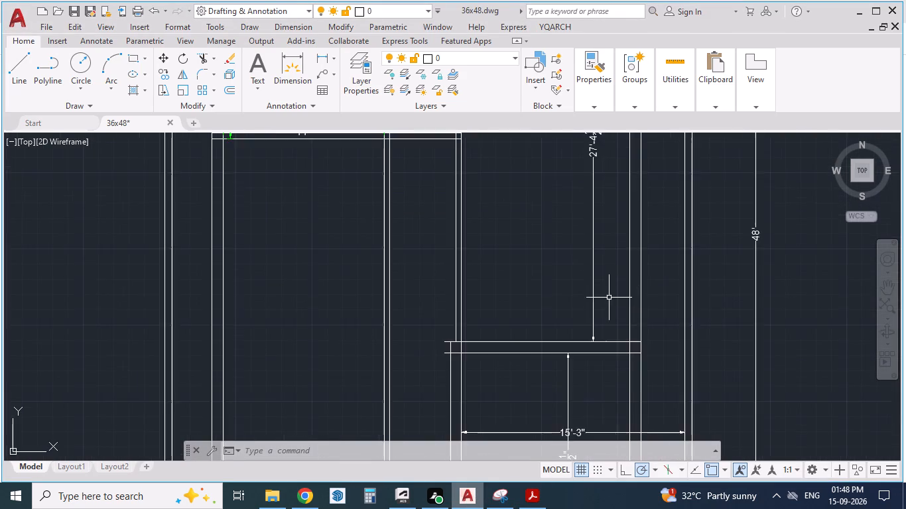
scroll(606, 301, "up", 1)
scroll(580, 286, "down", 1)
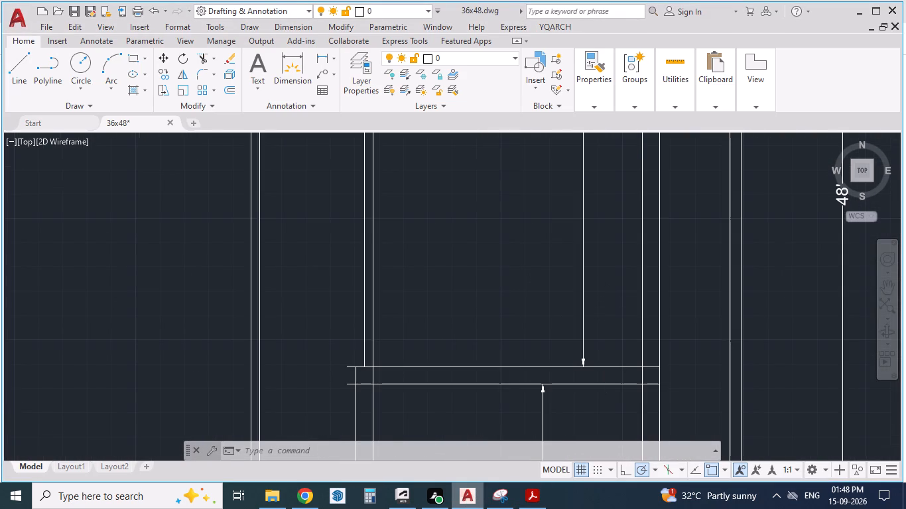
scroll(601, 349, "up", 2)
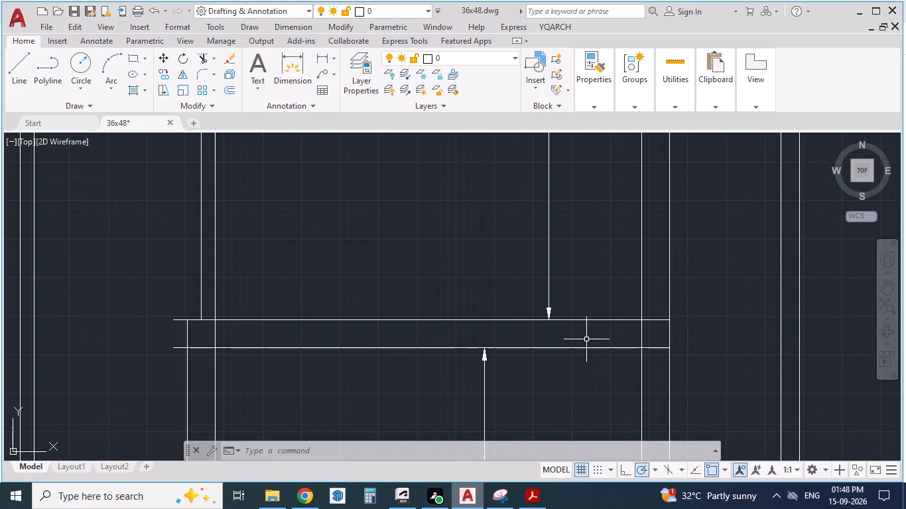
type("tr")
key("Return")
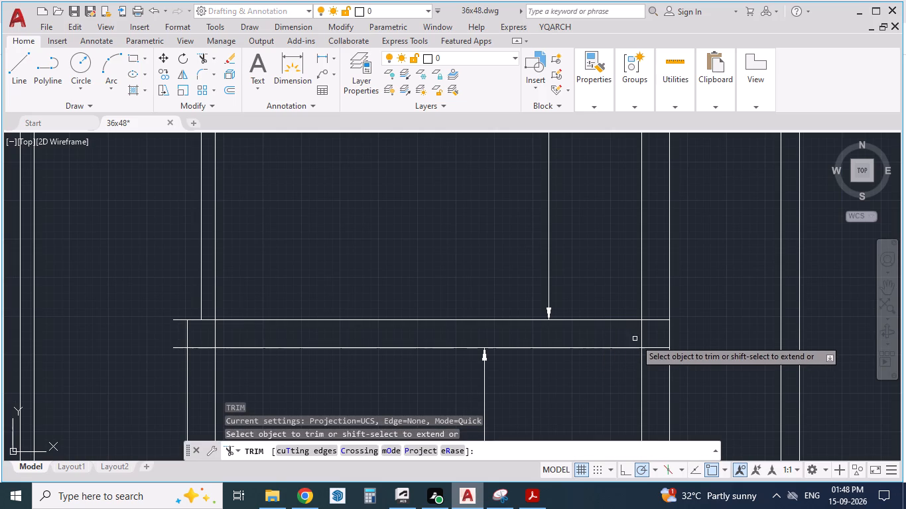
left_click(641, 334)
key("Escape")
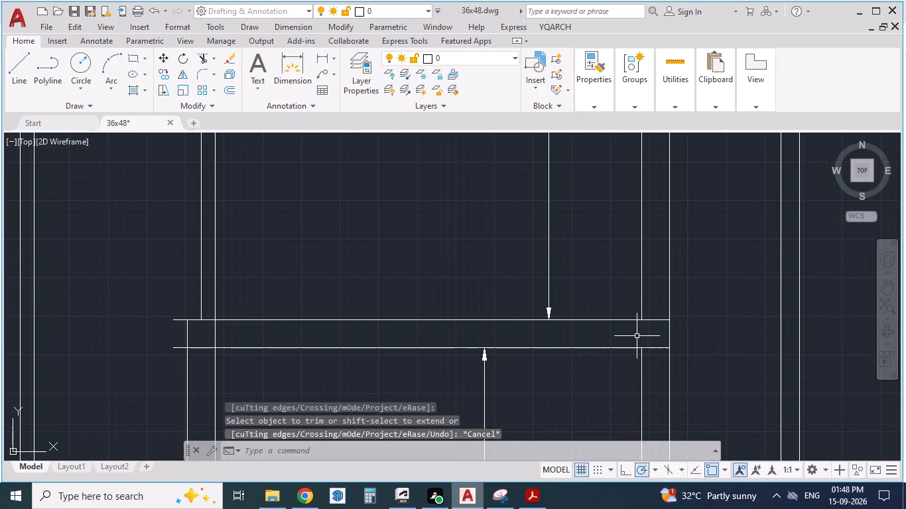
key("Escape")
Draw a short vertical line across the horizontal wall's thickness, along the right outer wall's trimmed inner edge.
key("l")
key("Return")
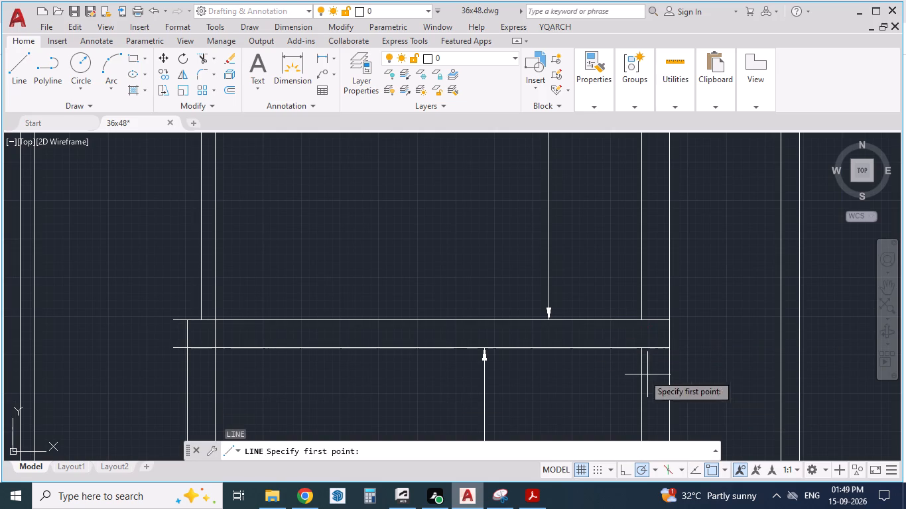
left_click(645, 349)
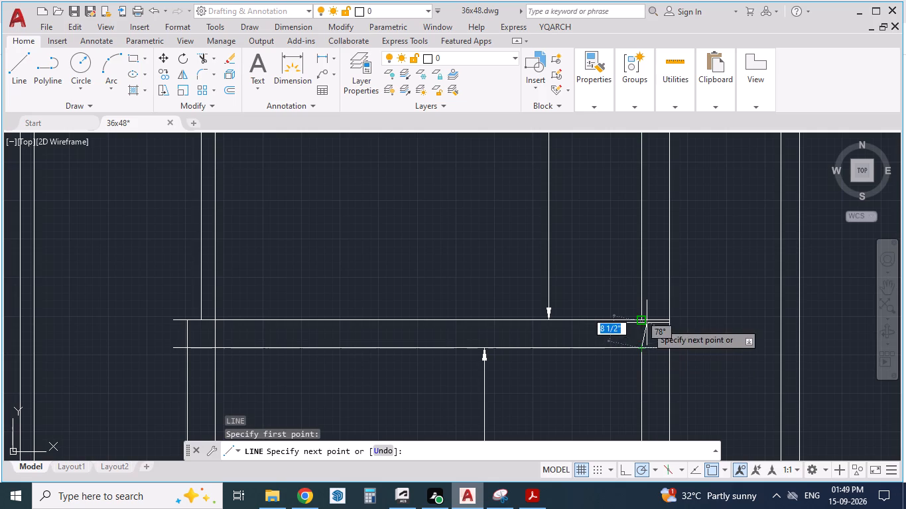
left_click(646, 321)
key("Return")
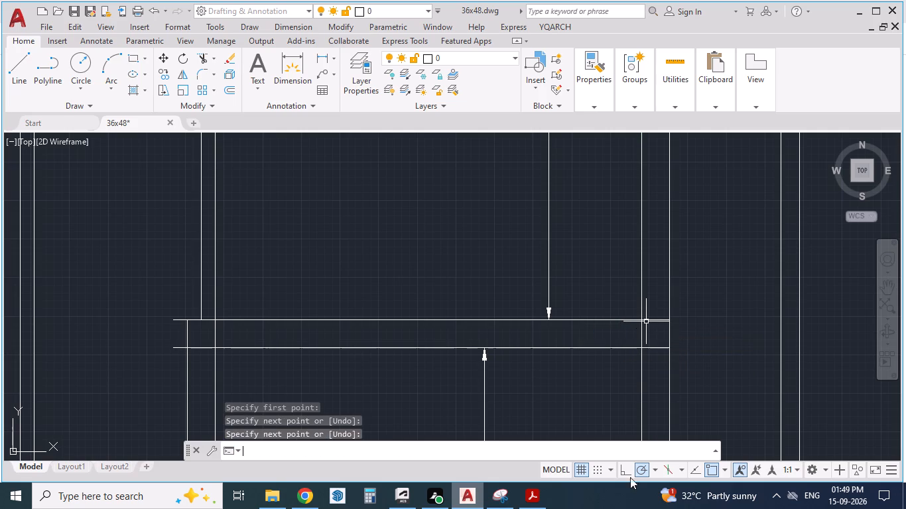
Offset the short vertical line 4' to the left inside the wall to mark the entrance door opening.
scroll(570, 370, "up", 1)
key("o")
key("Return")
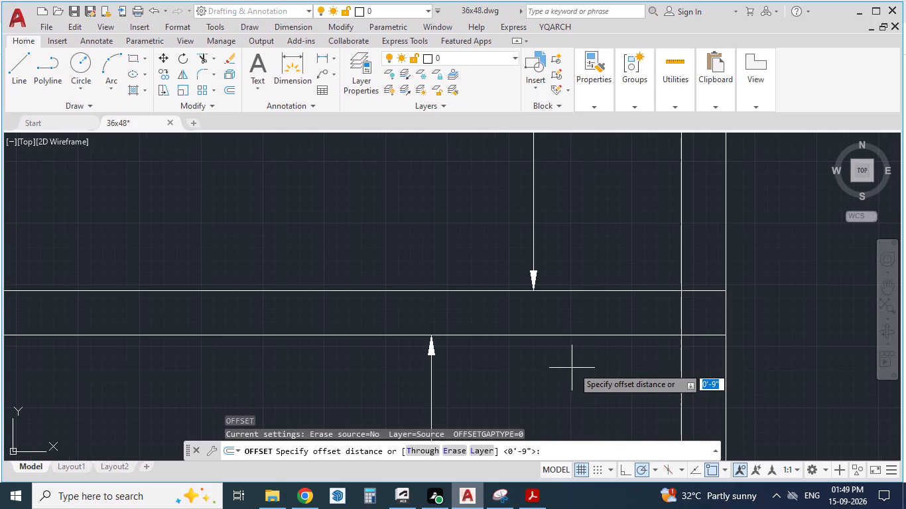
key("4")
key("apostrophe")
key("Return")
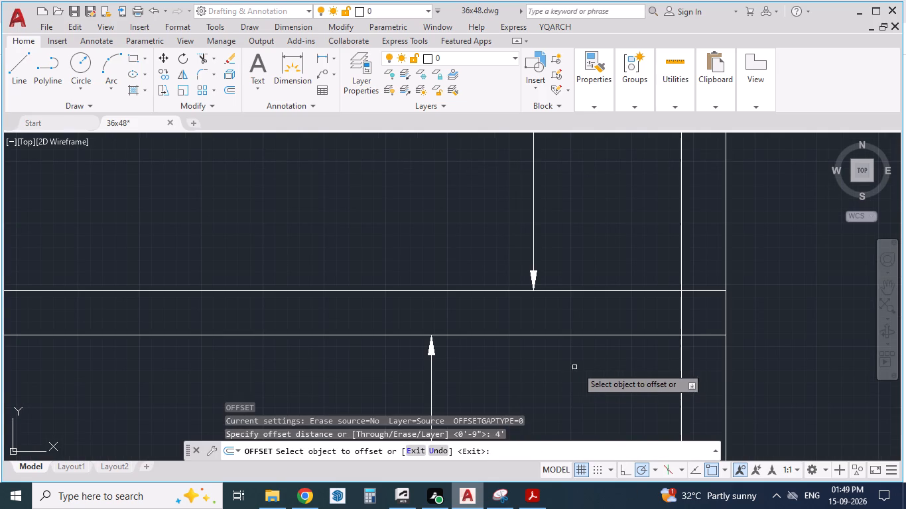
left_click(682, 311)
left_click(486, 310)
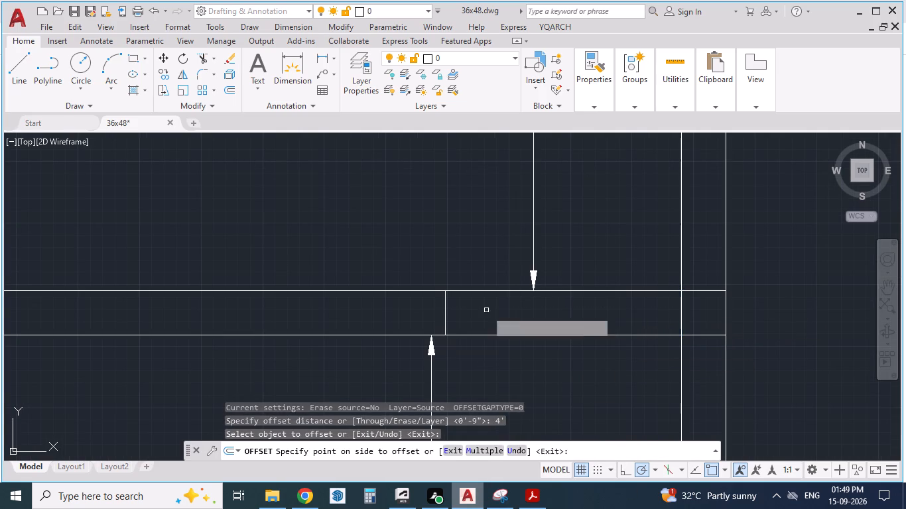
Check the reference PDF and offset the door opening's left edge line 7'1-1/2" to the left along the wall.
left_click(533, 496)
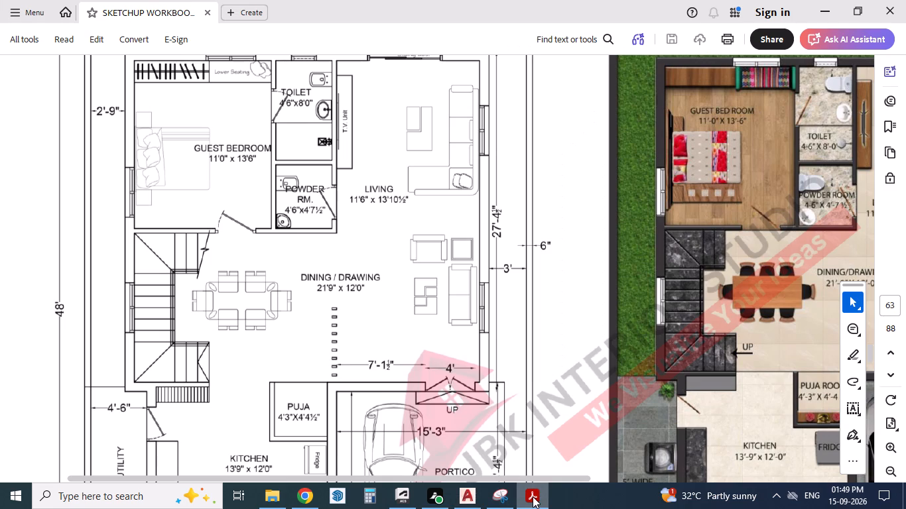
left_click(533, 496)
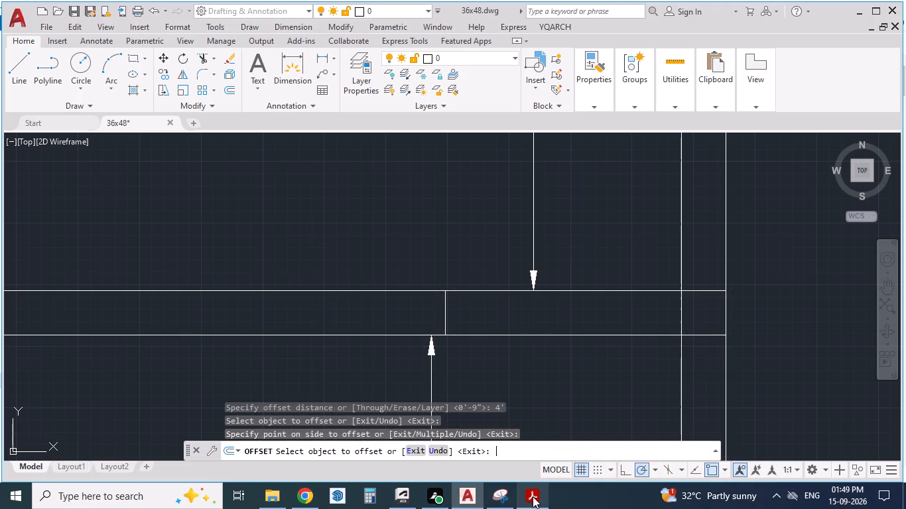
left_click(533, 496)
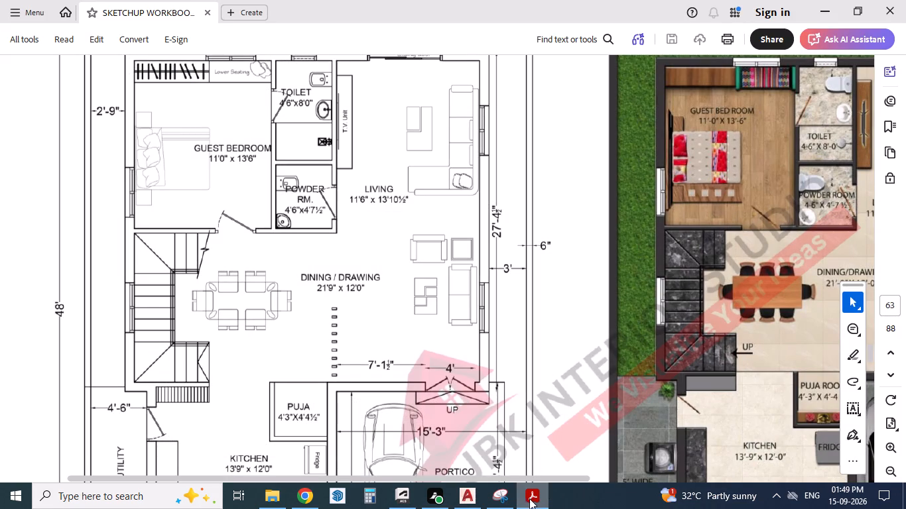
left_click(528, 498)
left_click(444, 302)
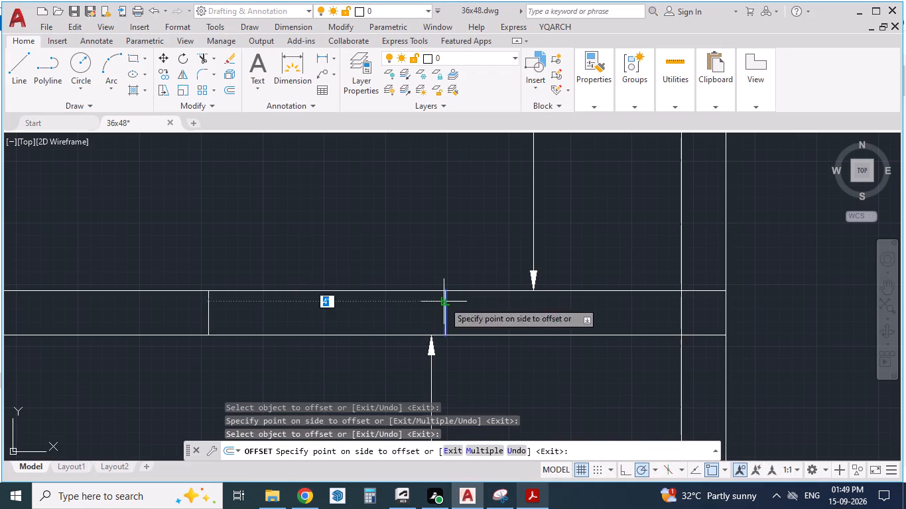
key("7")
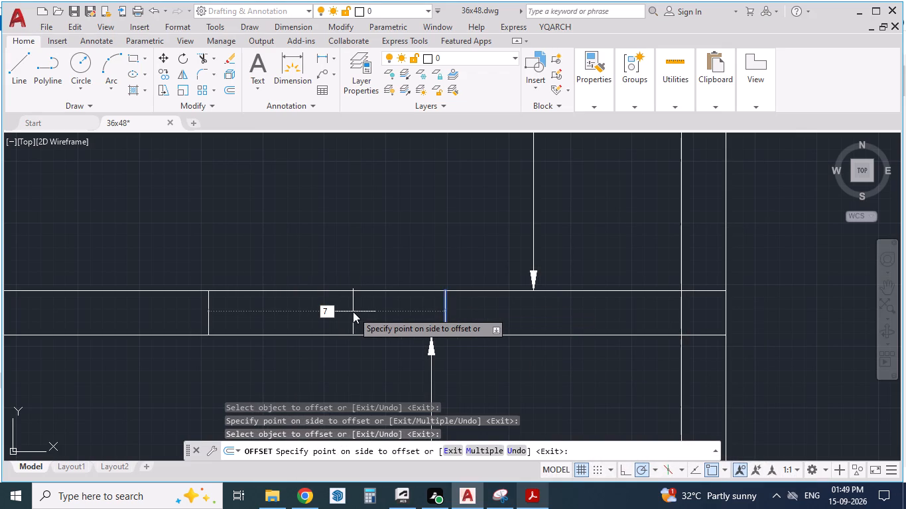
type("'1")
key("minus")
type("1/2\"")
key("Return")
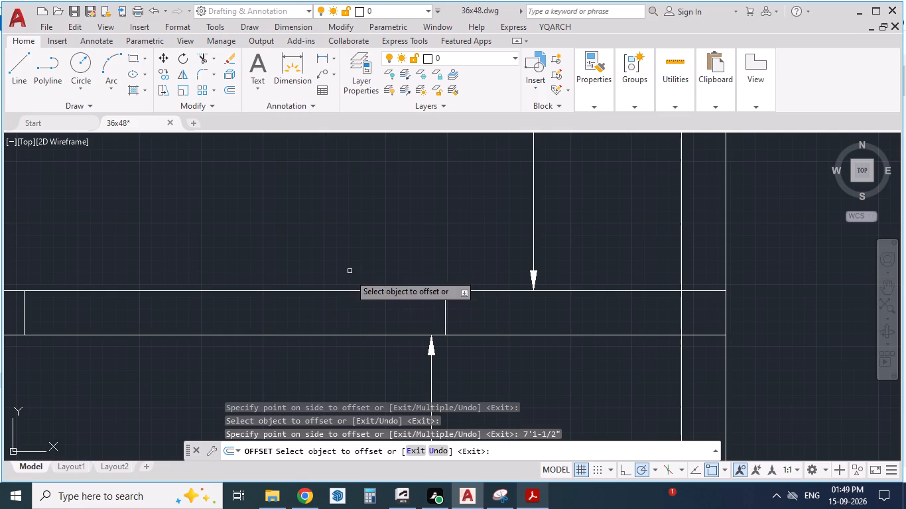
left_click(325, 226)
scroll(381, 216, "down", 2)
scroll(170, 255, "up", 1)
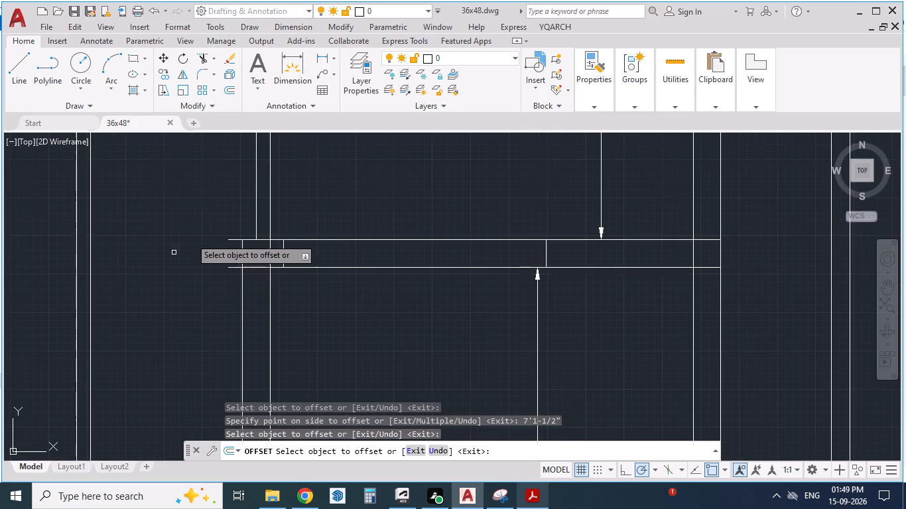
Examine the reference PDF's puja room, kitchen and portico area for wall positions and dimensions, then return to the AutoCAD drawing.
left_click(534, 492)
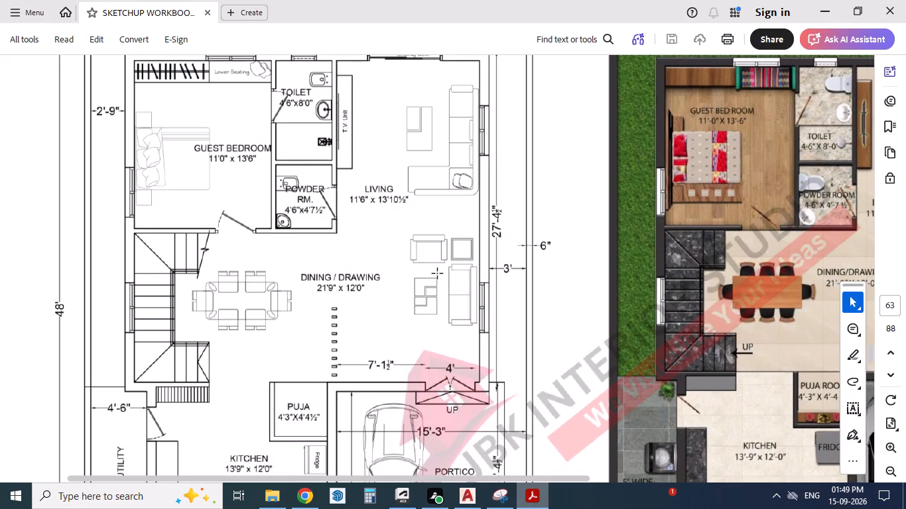
scroll(438, 271, "down", 4)
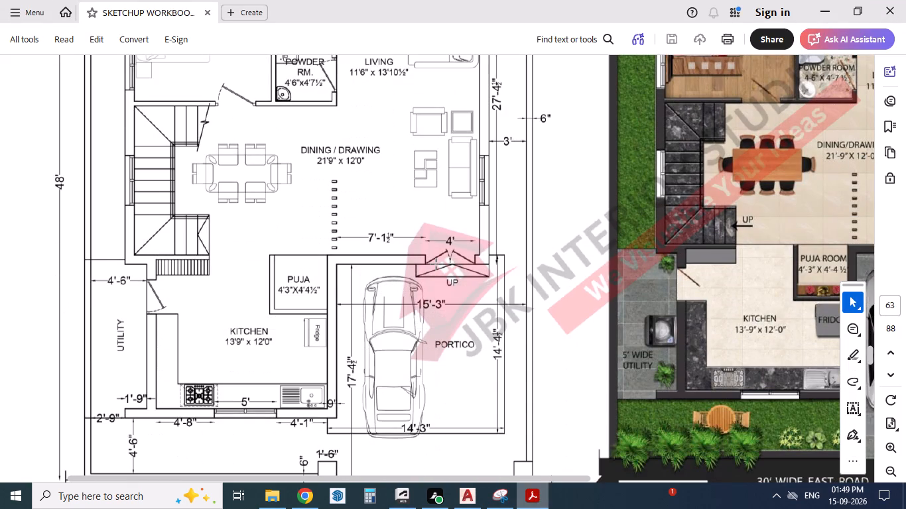
left_click(539, 497)
scroll(395, 220, "down", 3)
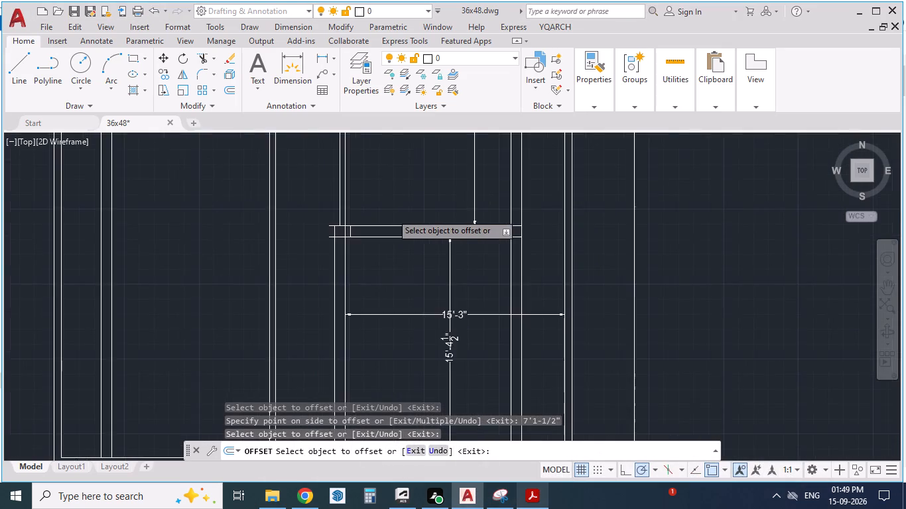
scroll(344, 280, "up", 1)
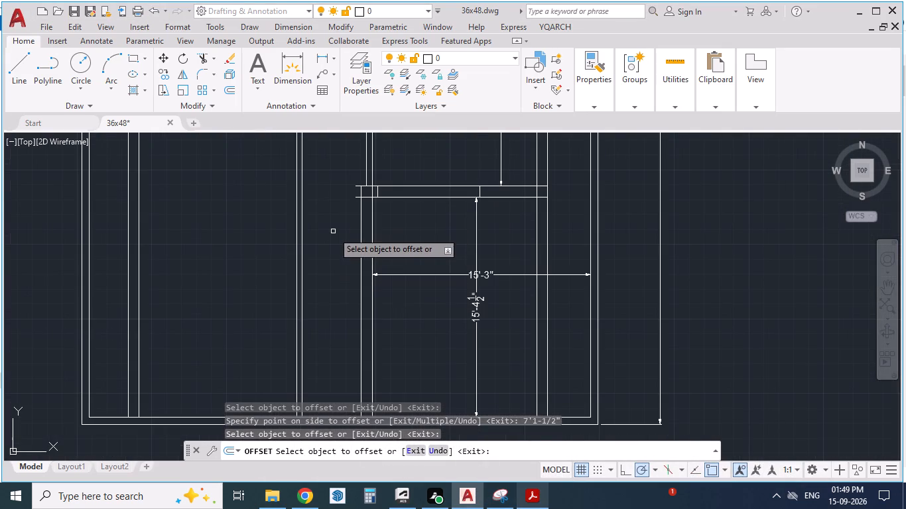
key("Escape")
key("Escape")
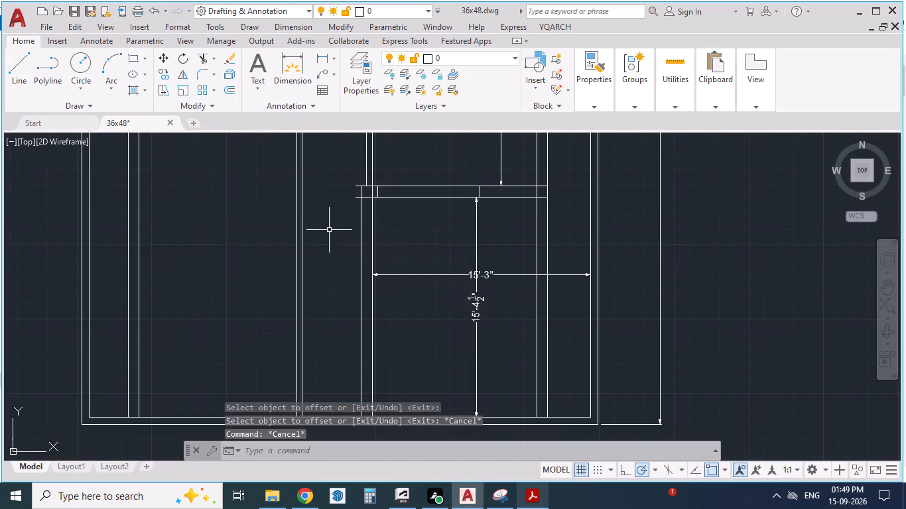
Trim the horizontal wall's lower line between the two vertical lines of the portico's left wall.
scroll(344, 172, "up", 1)
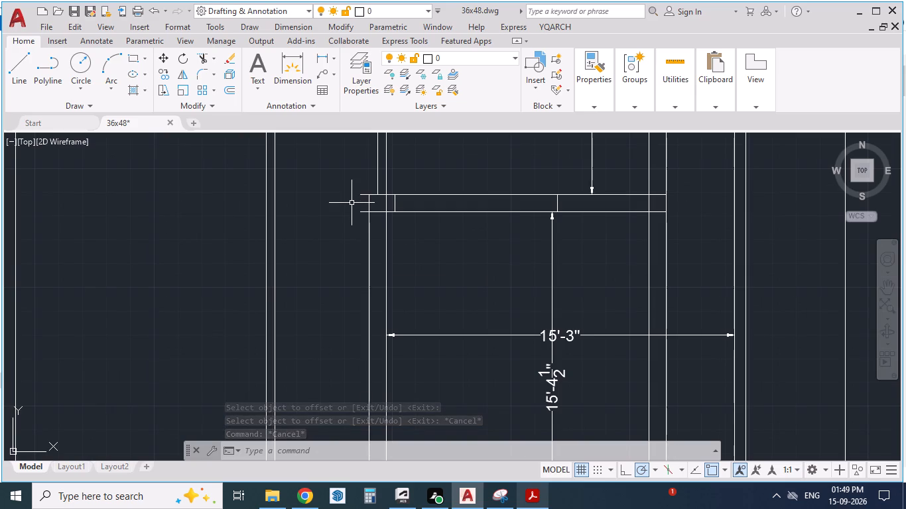
scroll(350, 196, "down", 1)
scroll(422, 229, "up", 1)
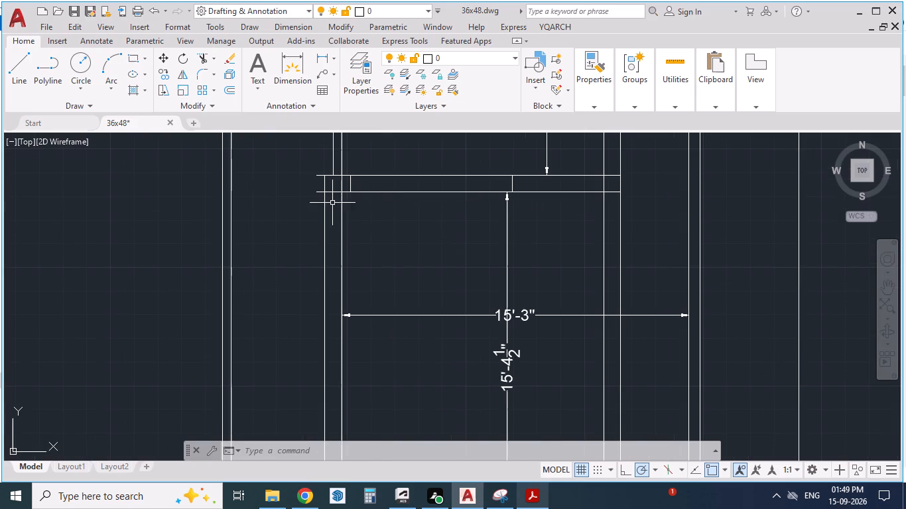
type("tr")
key("Return")
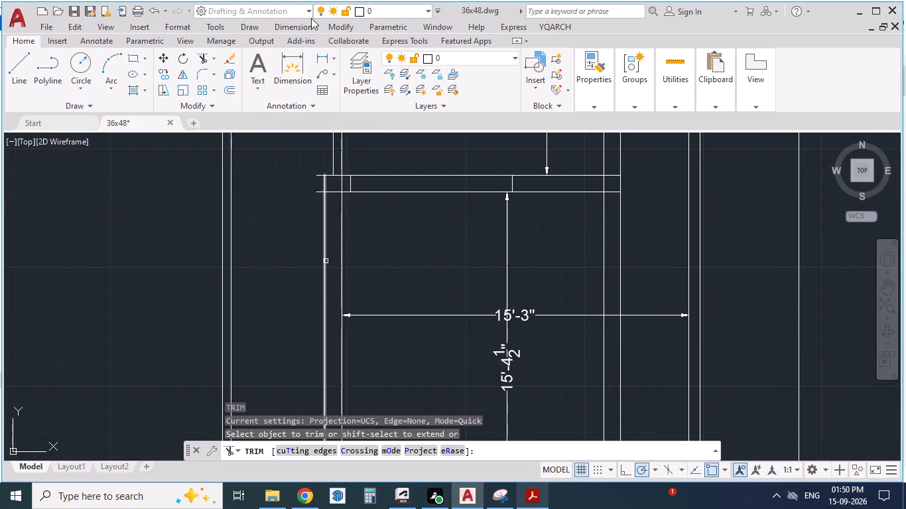
scroll(330, 184, "up", 2)
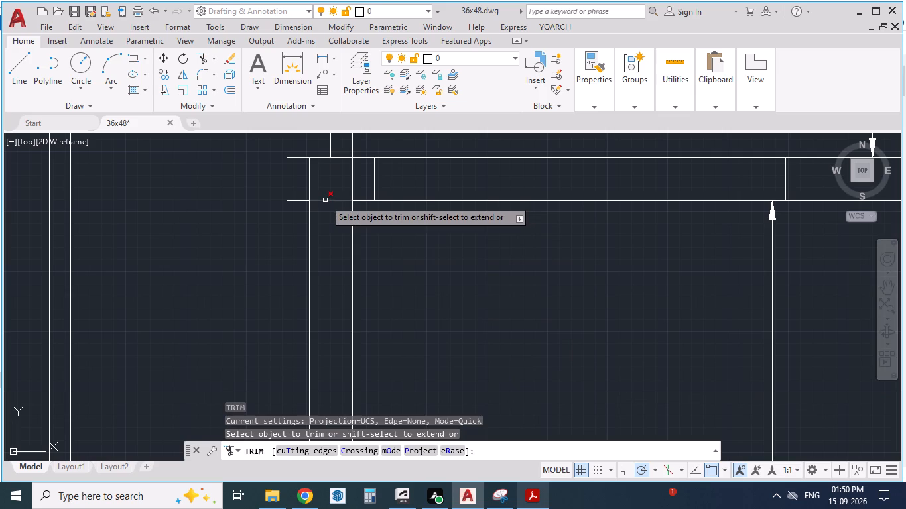
left_click(325, 200)
key("Escape")
key("Escape")
Draw a short horizontal line across the portico's left wall, closing the gap in the horizontal wall's lower line.
key("l")
key("Return")
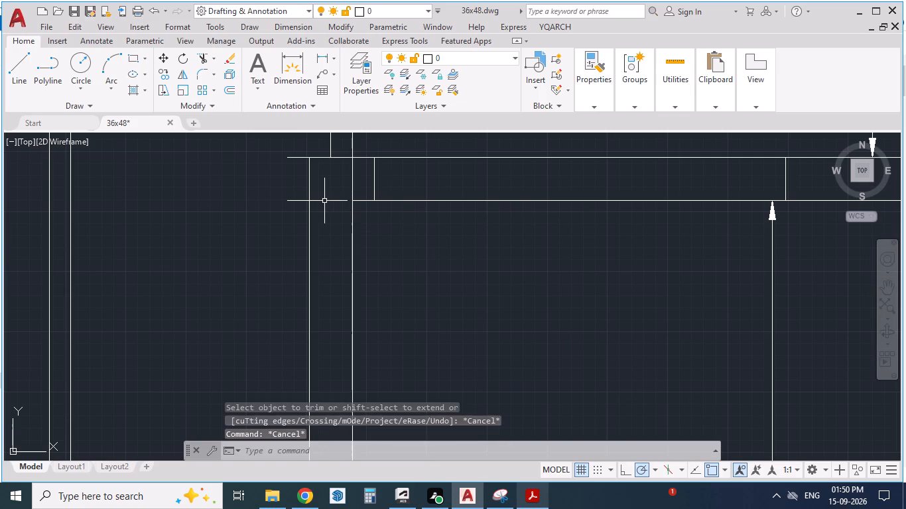
left_click(305, 202)
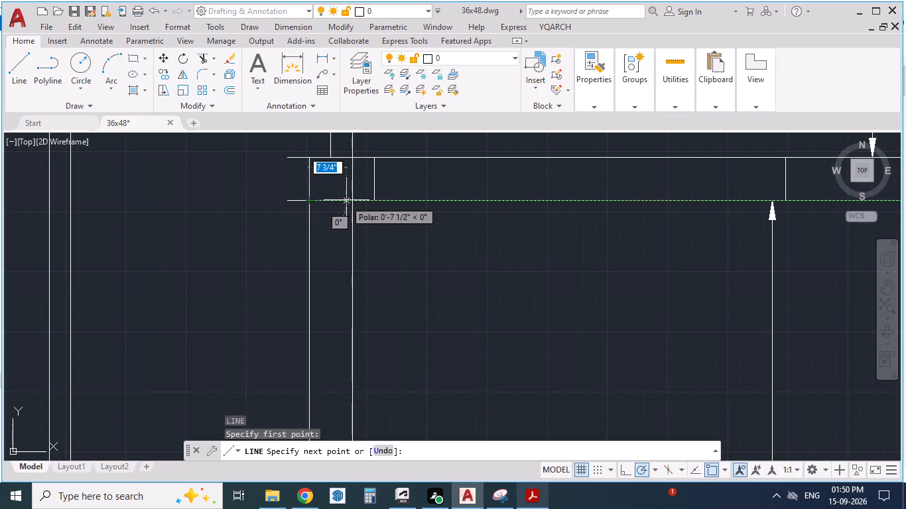
left_click(352, 201)
key("Return")
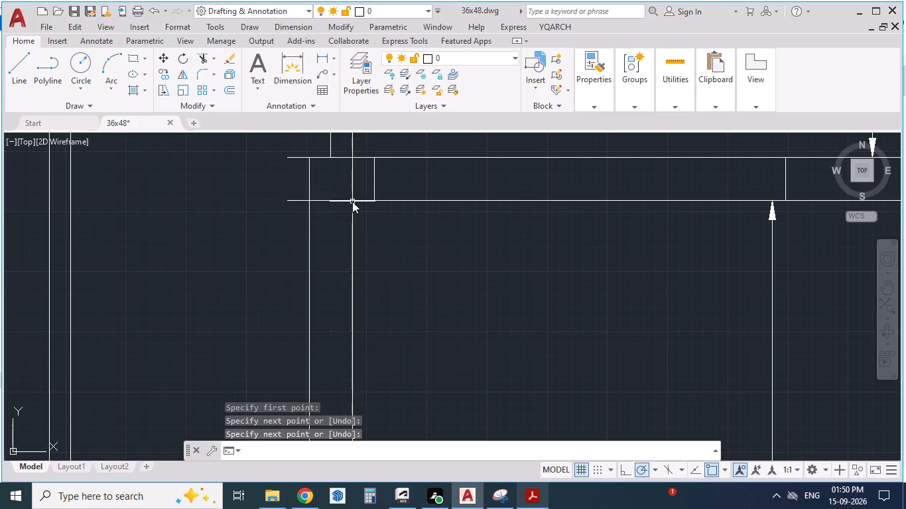
Offset the short horizontal line across the portico's left wall 12' downward to mark the kitchen's depth.
key("o")
key("Return")
type("12'")
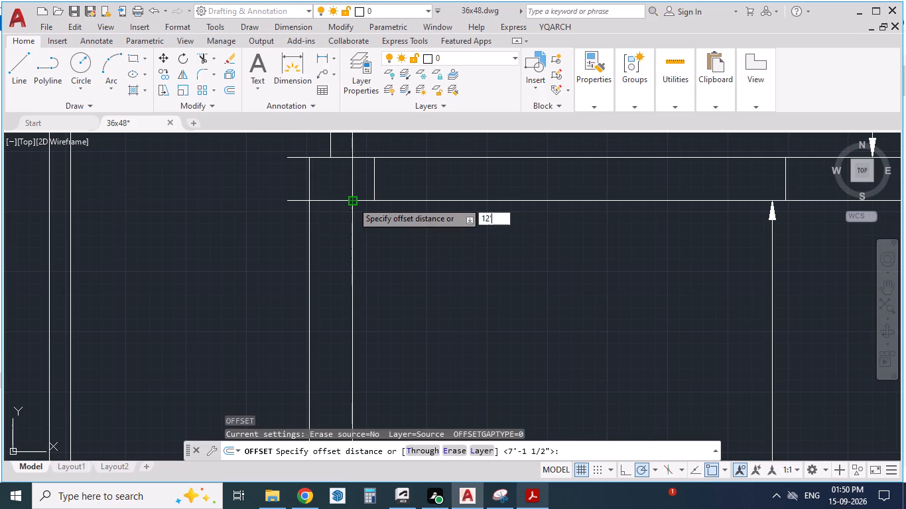
key("Return")
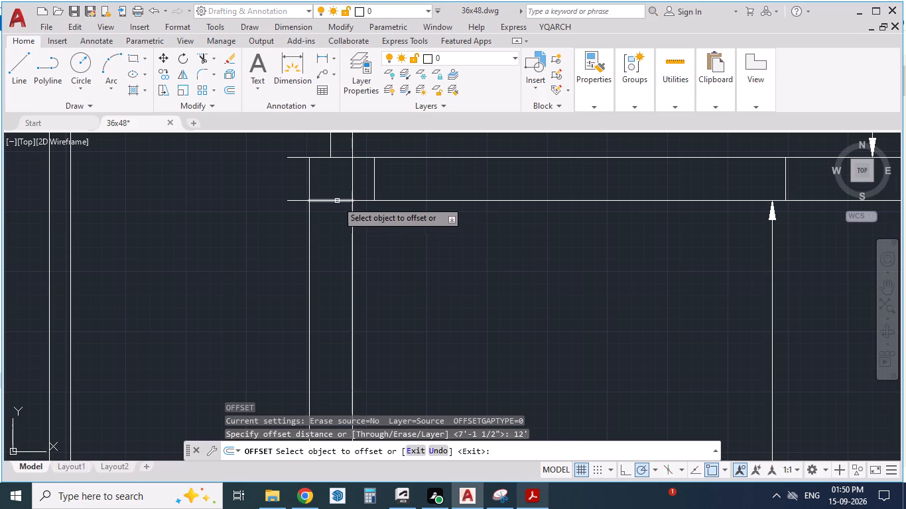
left_click(337, 200)
scroll(331, 184, "down", 3)
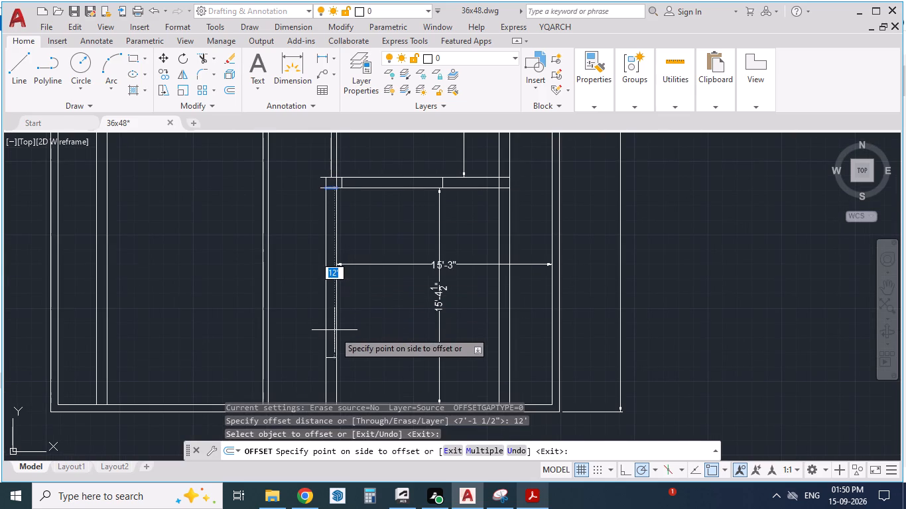
left_click(331, 335)
Check the kitchen walls in the reference PDF and offset the lower short line across the portico's left wall 9" downward.
left_click(540, 499)
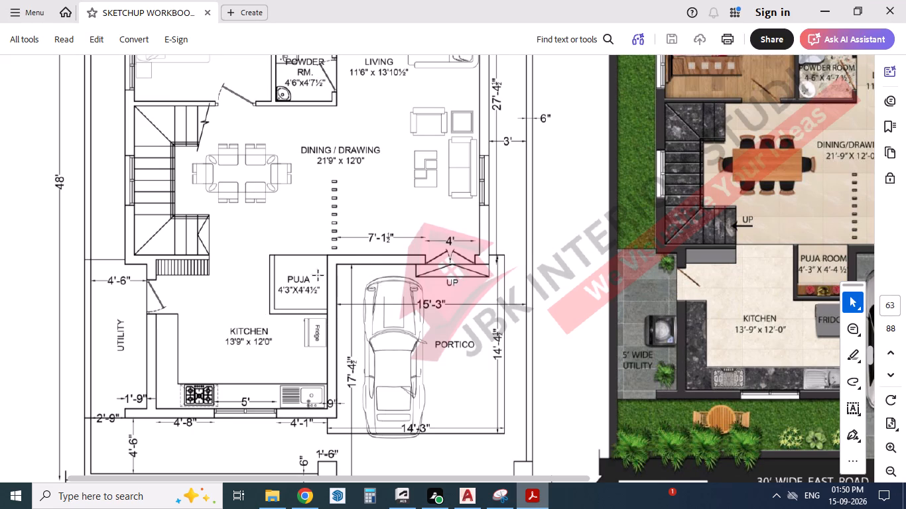
left_click(527, 501)
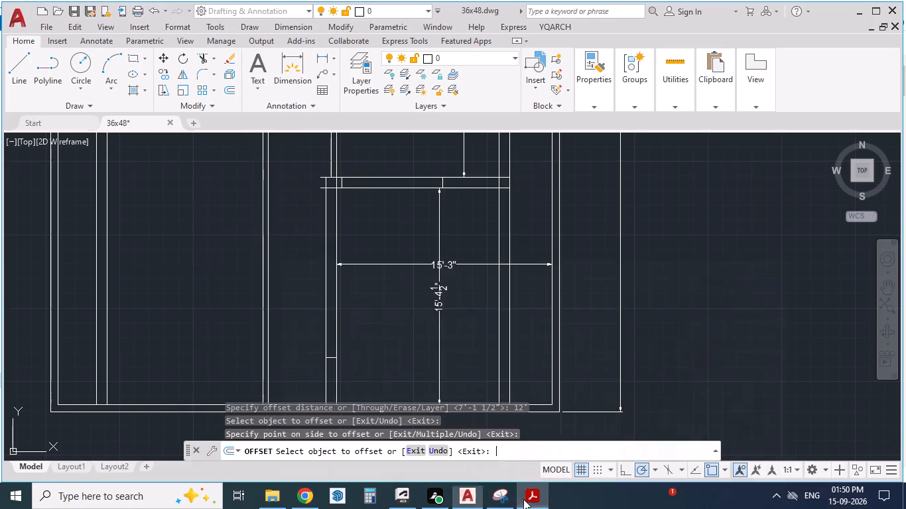
scroll(344, 188, "down", 2)
scroll(315, 274, "up", 3)
scroll(394, 223, "up", 1)
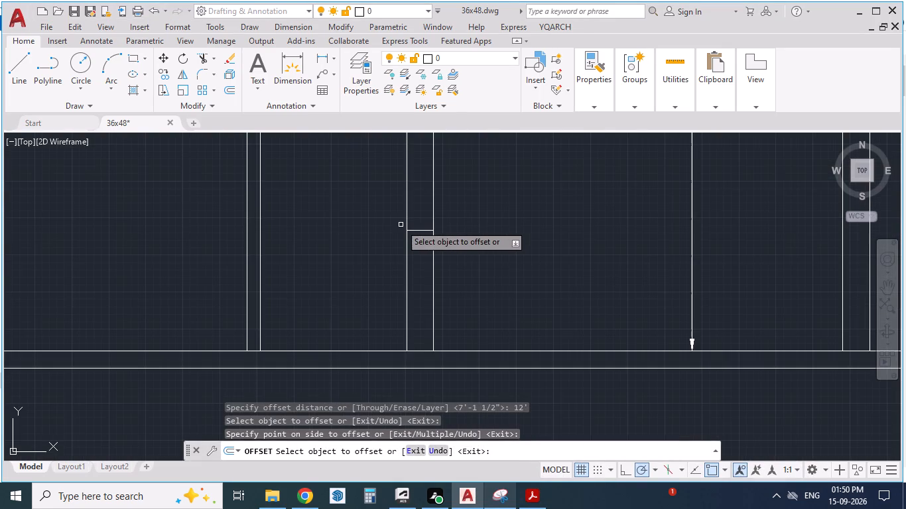
left_click(423, 232)
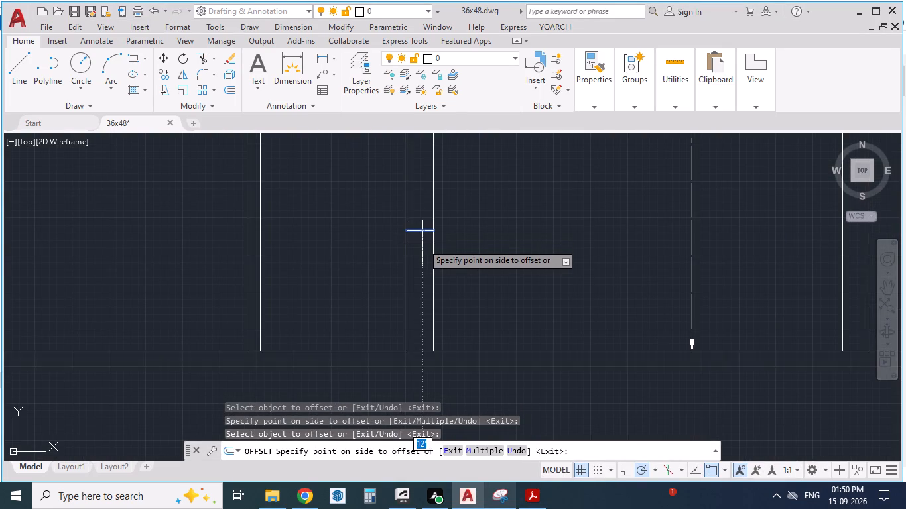
type("9\"")
key("Return")
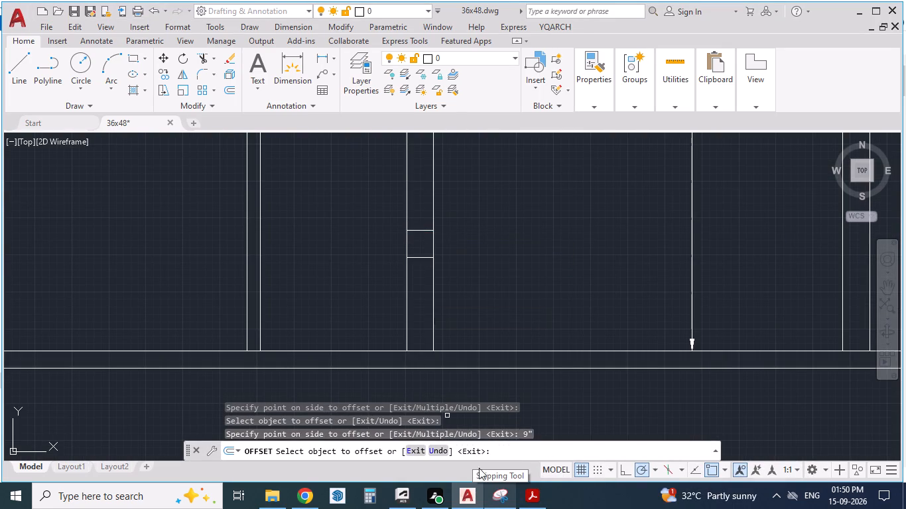
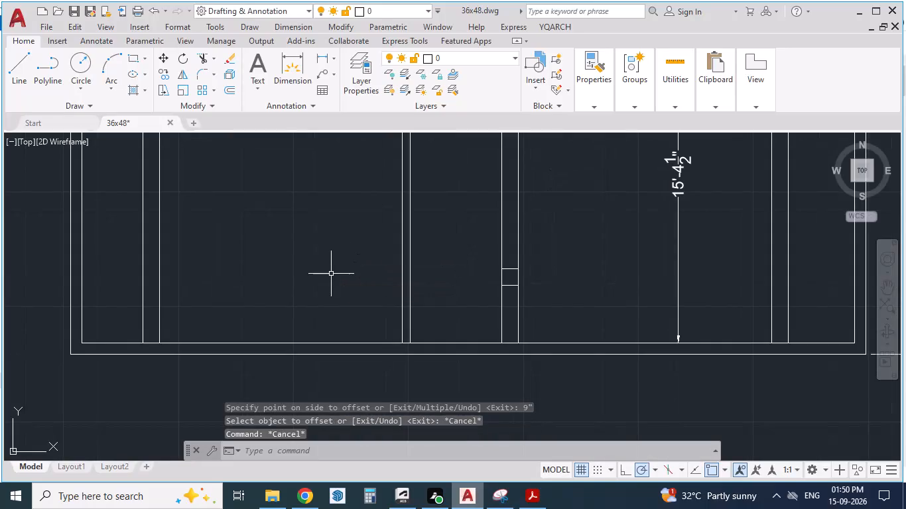
Extend the upper short line across the portico's left wall westward to the outer line of the house's west wall.
type("ex")
key("Return")
left_click(509, 268)
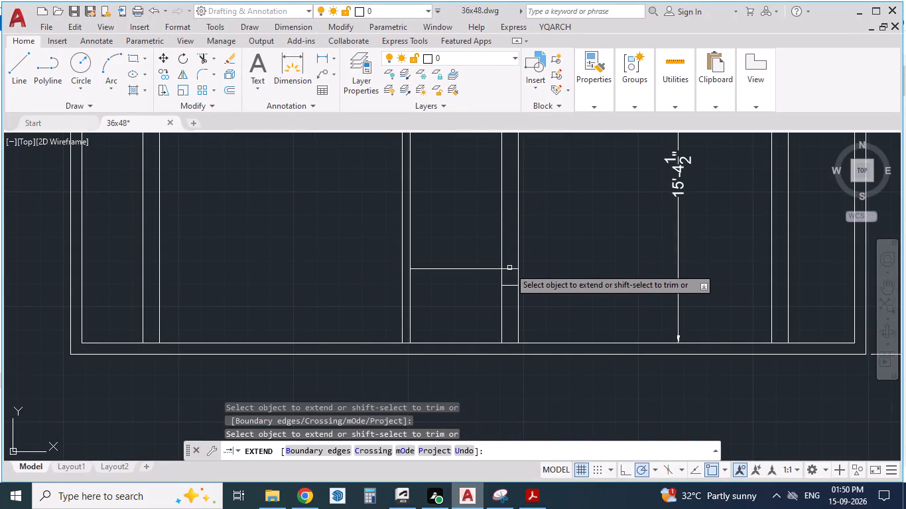
left_click(456, 269)
left_click(441, 269)
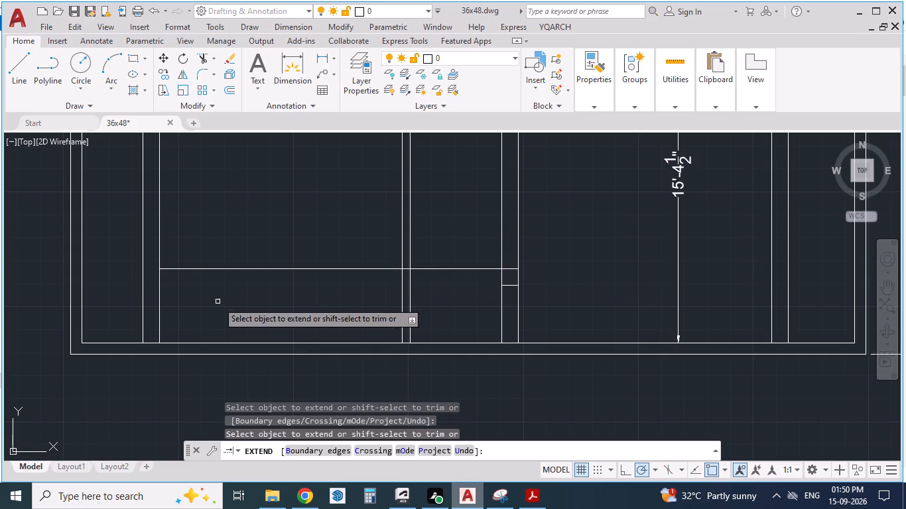
left_click(208, 269)
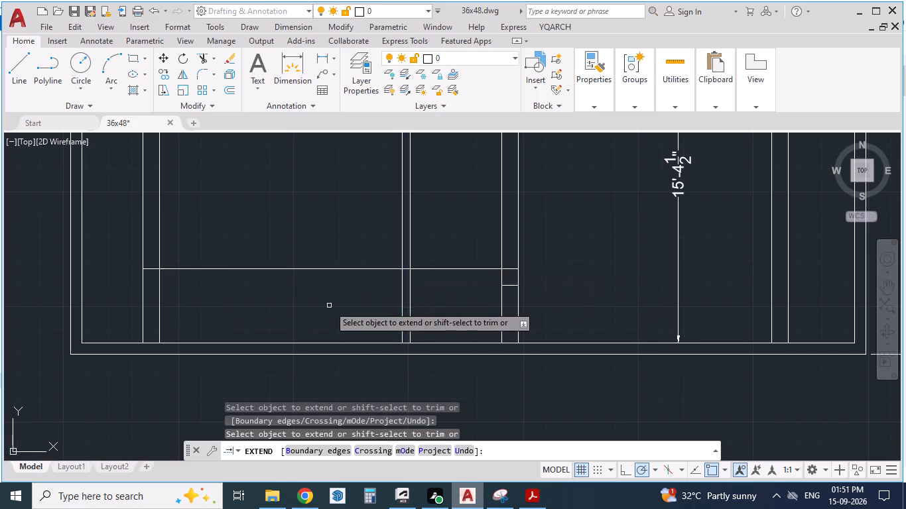
key("Escape")
key("Escape")
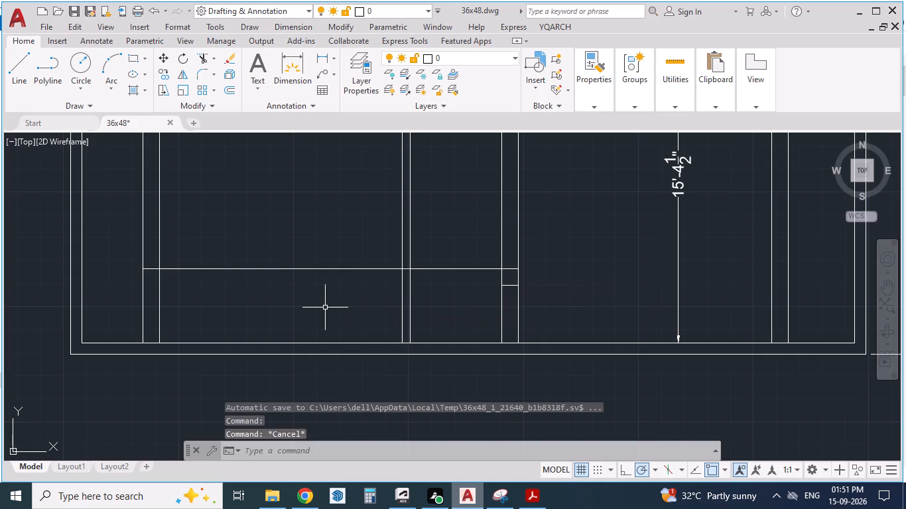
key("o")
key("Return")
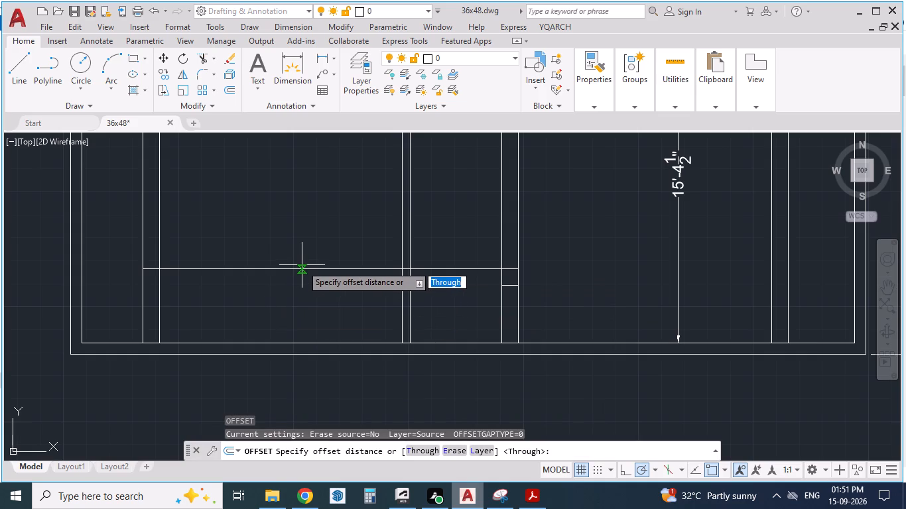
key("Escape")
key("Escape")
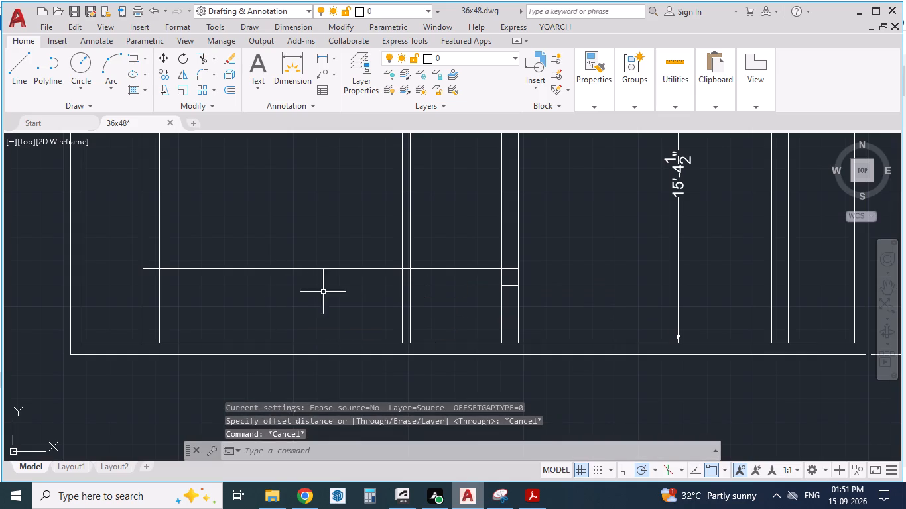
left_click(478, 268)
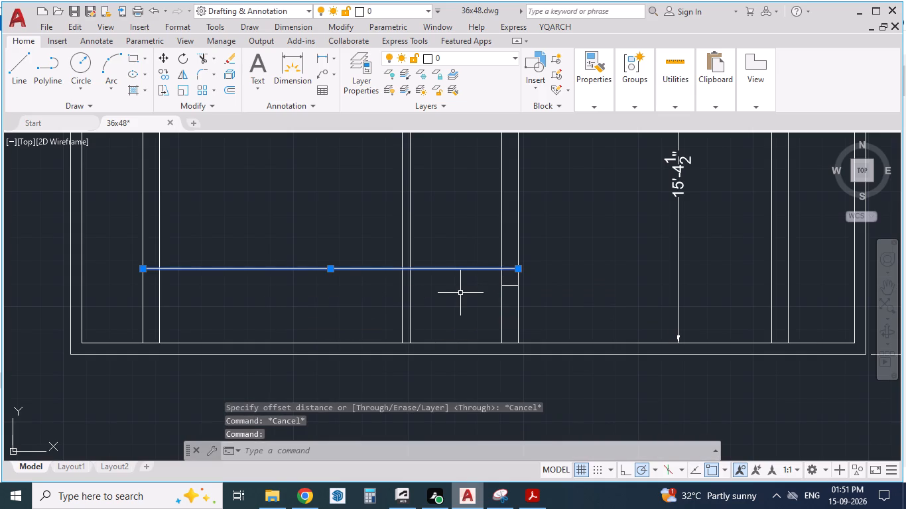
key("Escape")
Delete the lower short horizontal line across the portico's left wall.
left_click(508, 286)
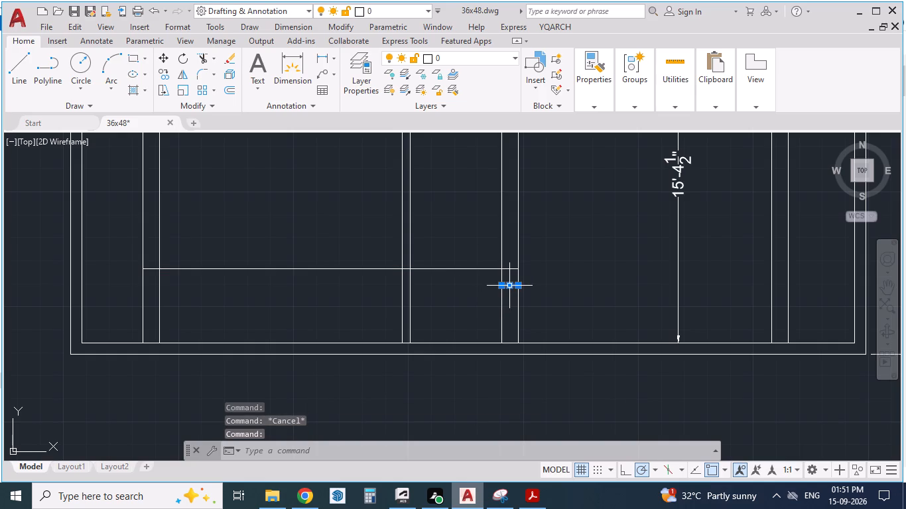
key("Delete")
Offset the extended kitchen bottom wall line 9" downward to give the wall its thickness.
key("o")
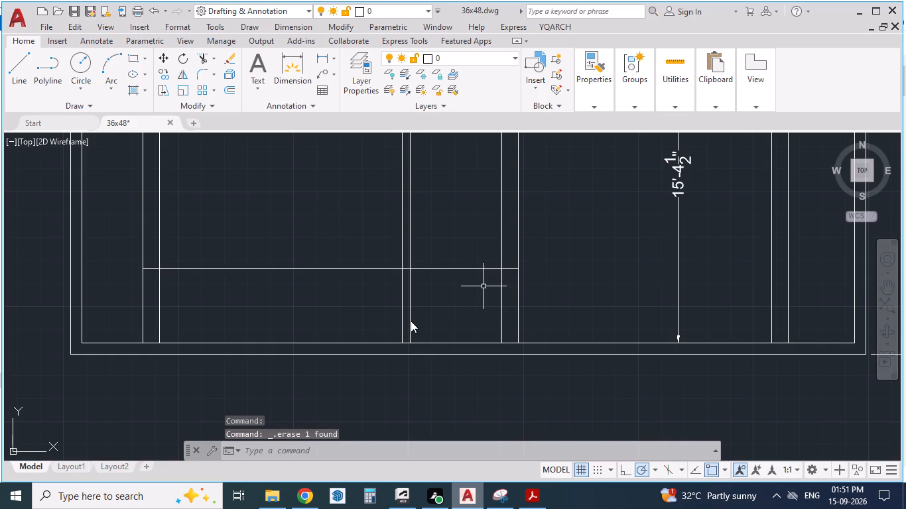
key("Return")
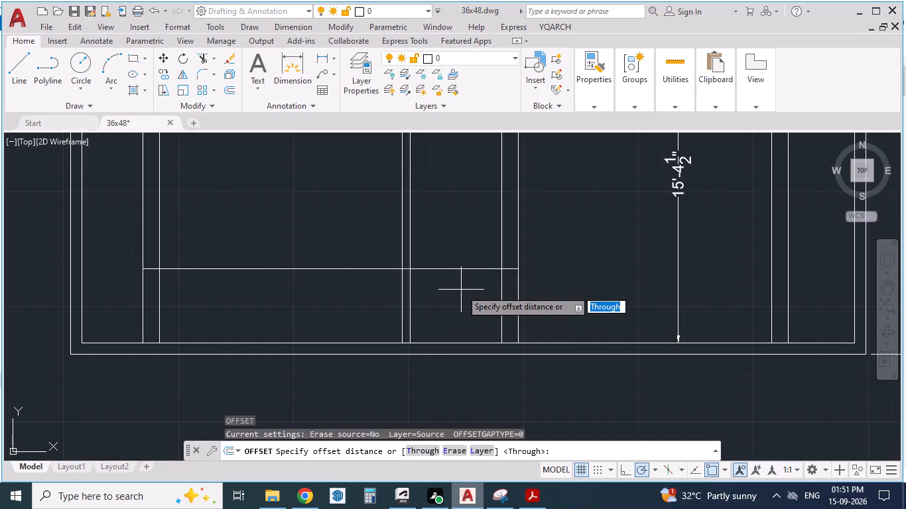
type("9\"")
key("Return")
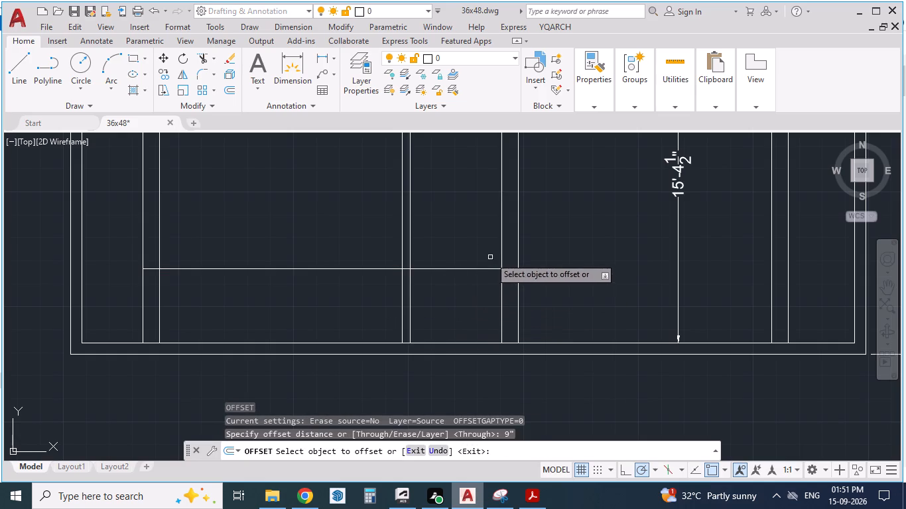
left_click(465, 268)
left_click(462, 319)
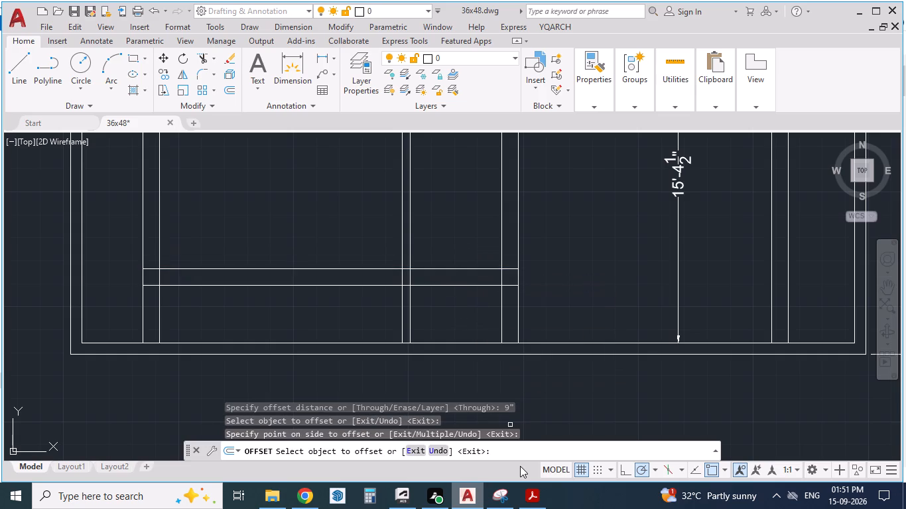
Check the kitchen's bottom wall and its surroundings in the reference PDF against the drawing.
left_click(537, 494)
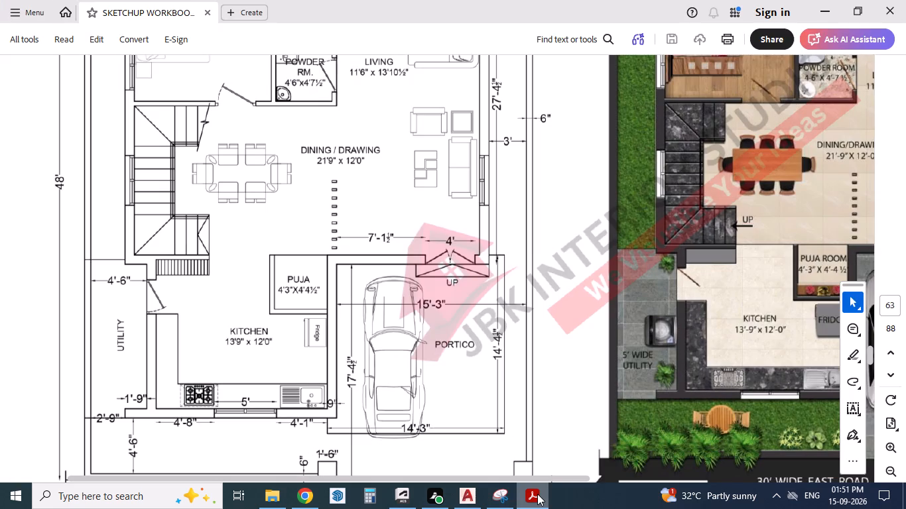
scroll(355, 288, "down", 2)
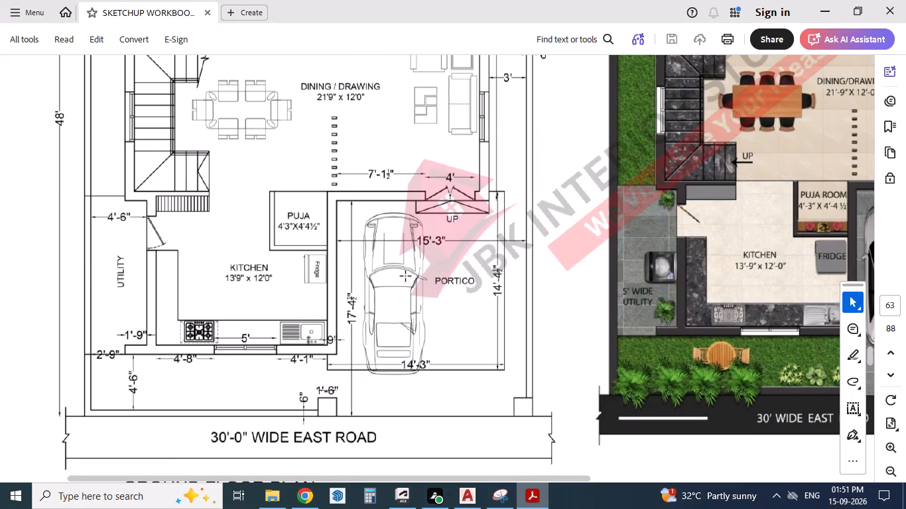
scroll(406, 276, "down", 1)
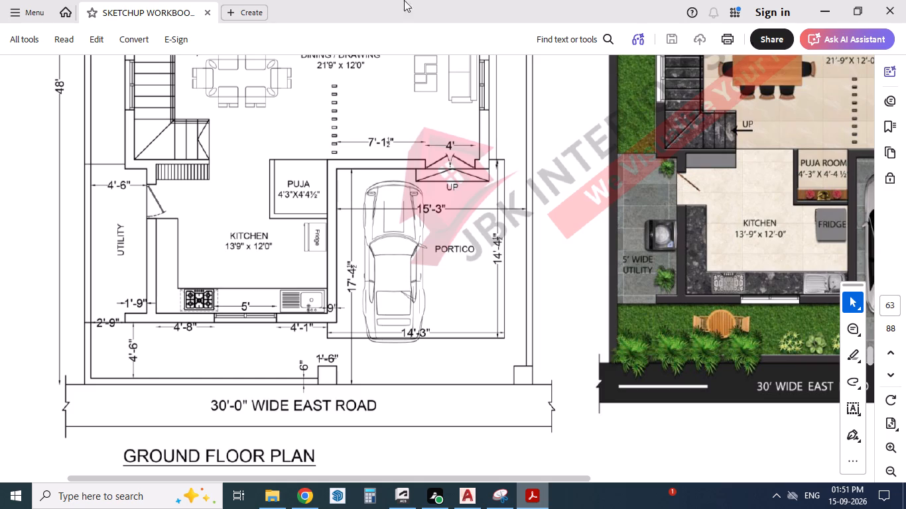
left_click(540, 494)
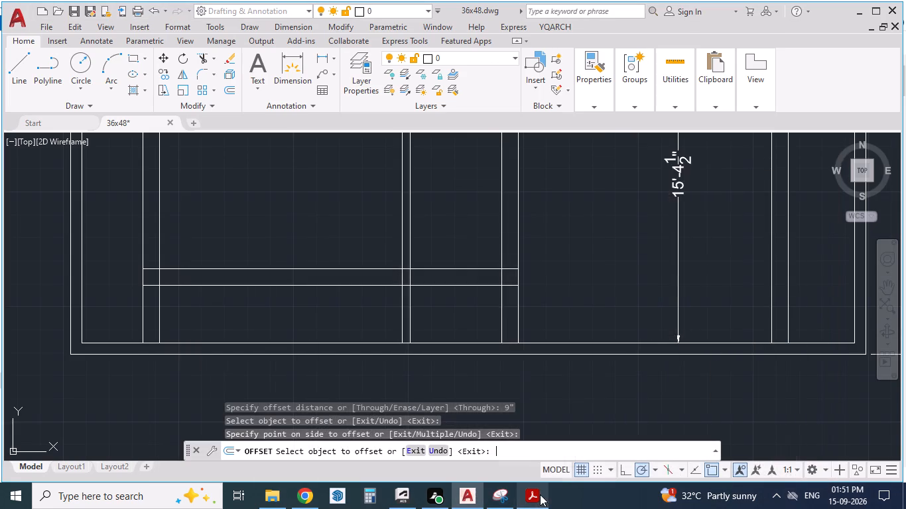
scroll(481, 294, "down", 3)
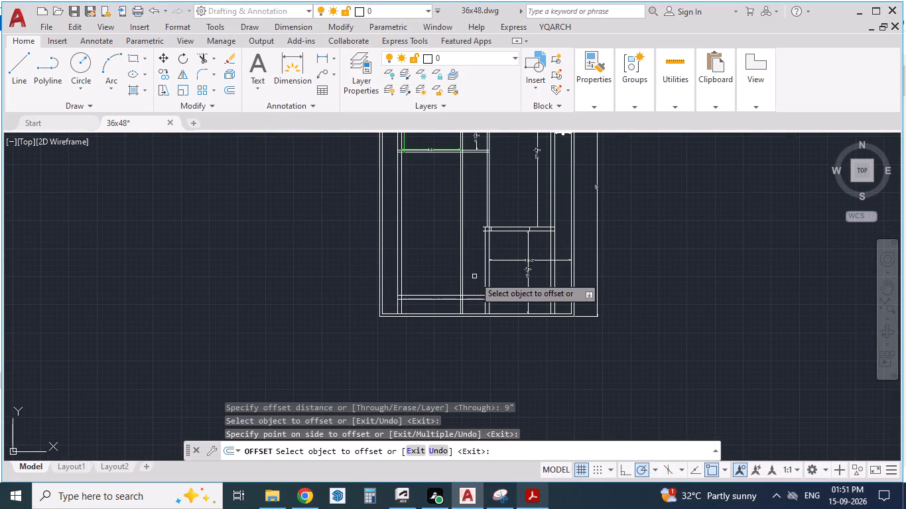
scroll(472, 272, "up", 1)
scroll(462, 337, "up", 2)
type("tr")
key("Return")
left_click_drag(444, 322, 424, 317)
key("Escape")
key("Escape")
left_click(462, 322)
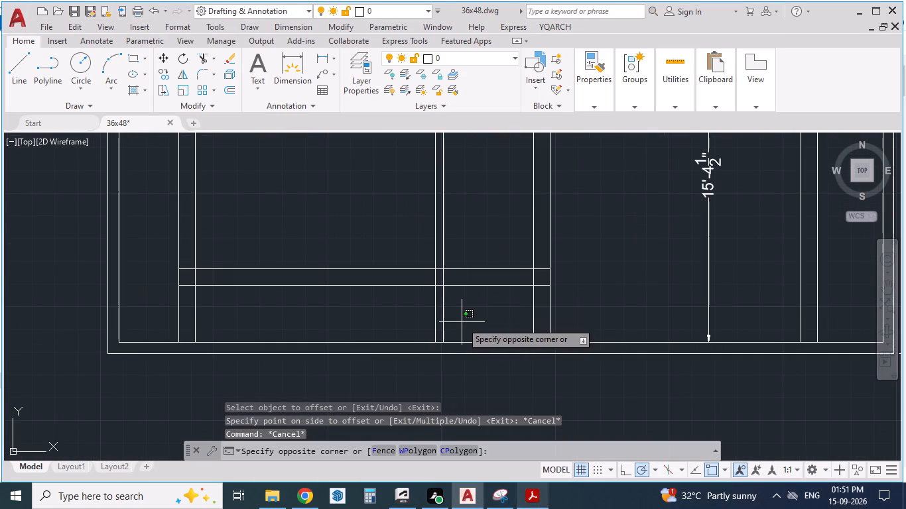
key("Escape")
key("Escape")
Trim the two partition lines below and inside the kitchen's bottom wall, and the portico wall's inner line within that wall.
type("tr")
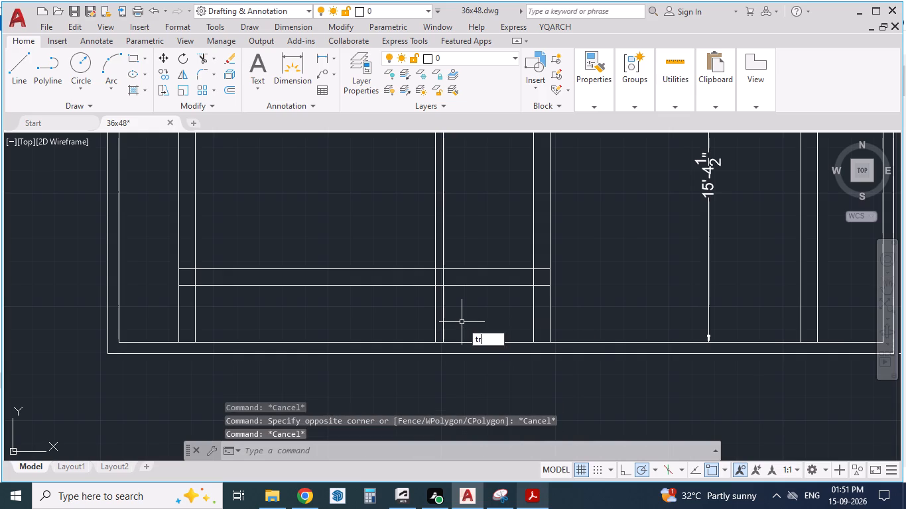
key("Return")
left_click_drag(462, 322, 415, 325)
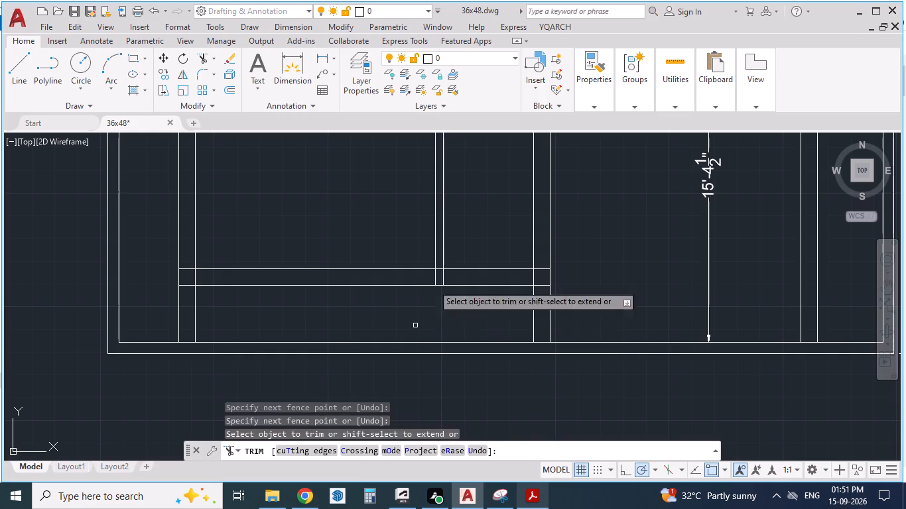
scroll(442, 257, "up", 2)
left_click_drag(403, 308, 475, 304)
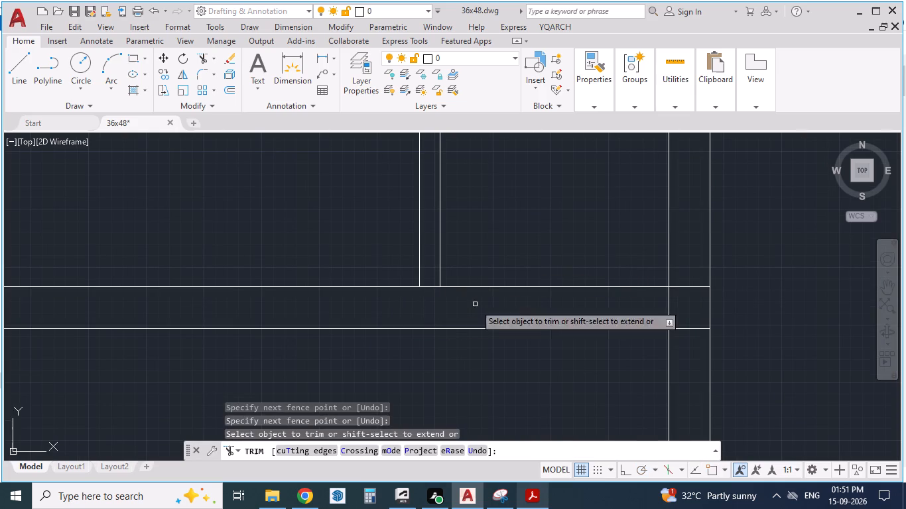
left_click(670, 297)
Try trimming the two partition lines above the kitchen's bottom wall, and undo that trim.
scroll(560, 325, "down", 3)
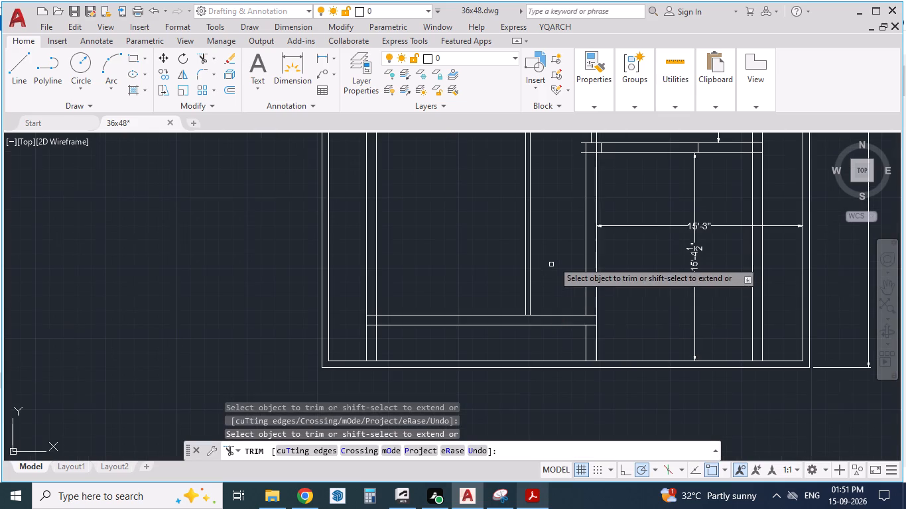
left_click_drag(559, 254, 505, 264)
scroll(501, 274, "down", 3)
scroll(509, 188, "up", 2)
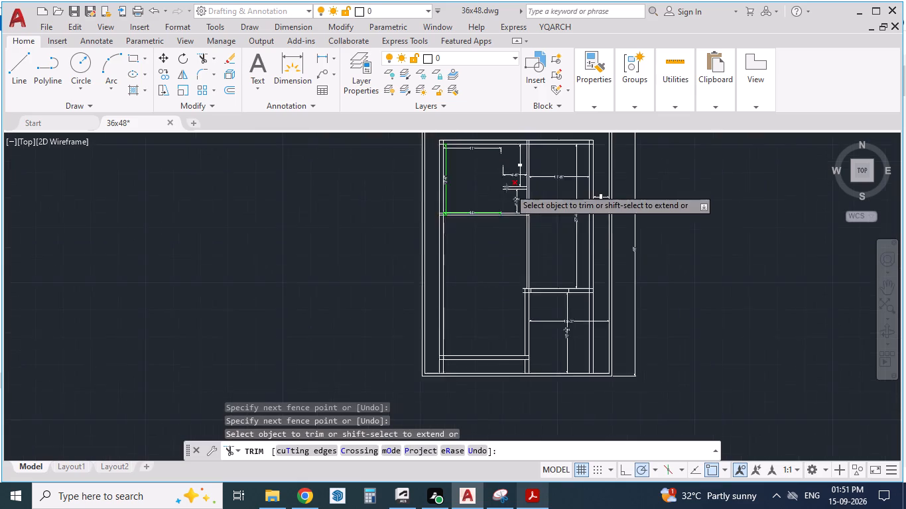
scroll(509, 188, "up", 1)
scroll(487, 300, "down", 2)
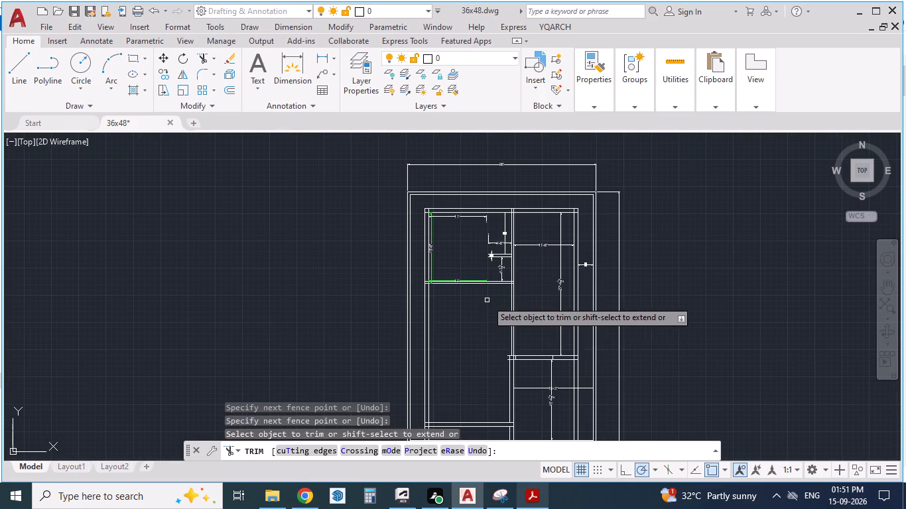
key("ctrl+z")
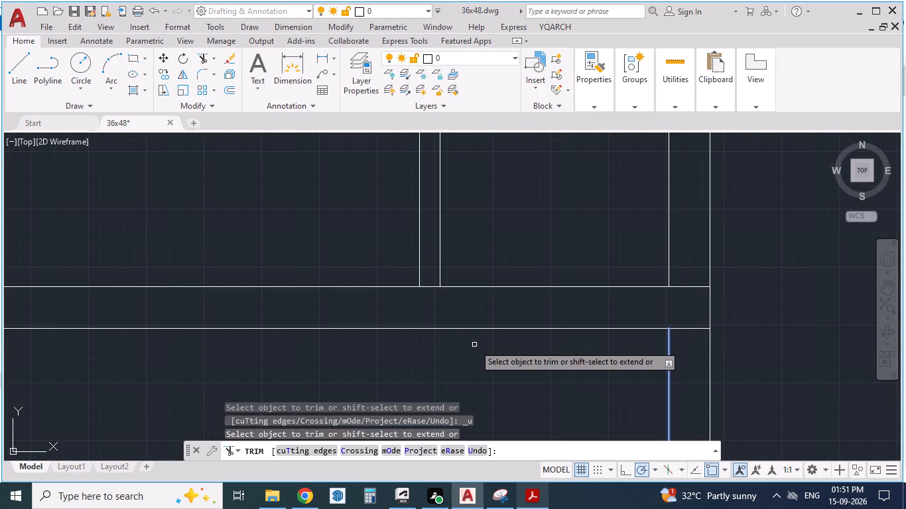
Trim the two partition lines below the bedroom and powder room's bottom wall, using that wall's lower line as the cutting edge.
scroll(474, 345, "down", 6)
scroll(466, 218, "up", 3)
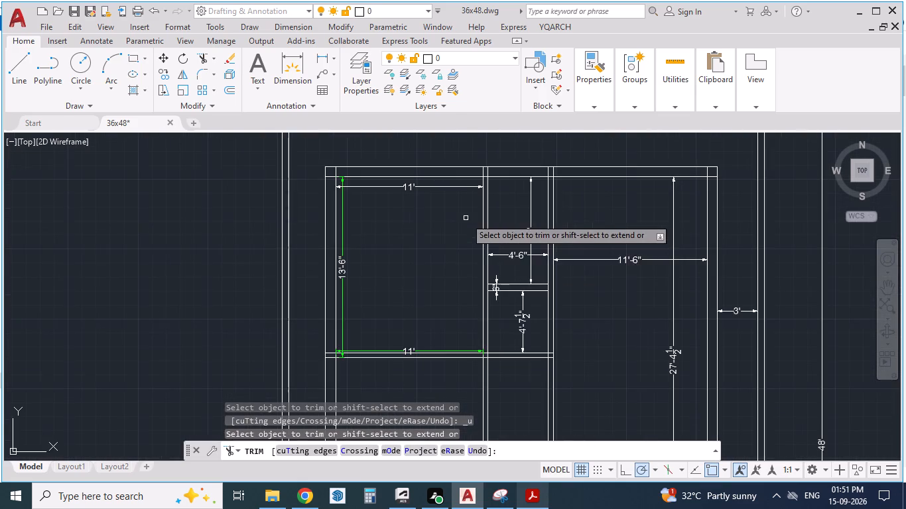
scroll(489, 238, "up", 1)
key("Escape")
key("Escape")
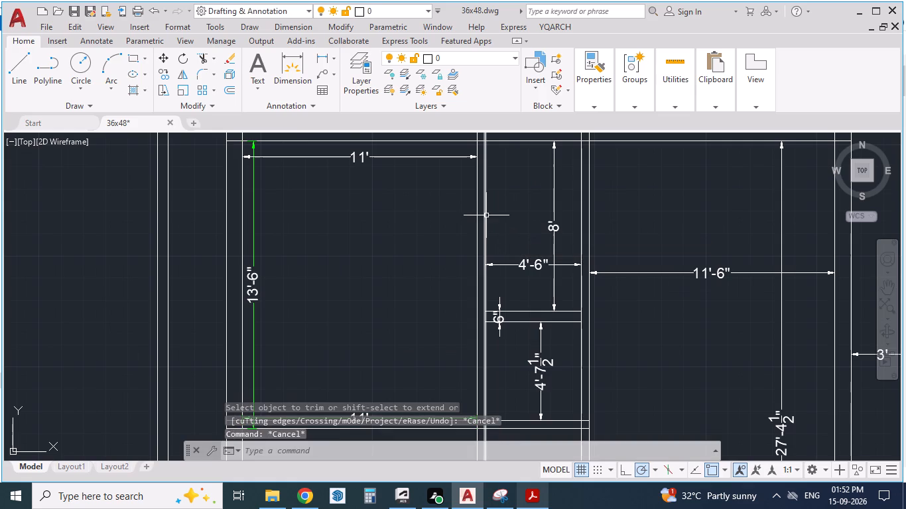
left_click(484, 211)
scroll(480, 196, "down", 3)
scroll(491, 292, "up", 3)
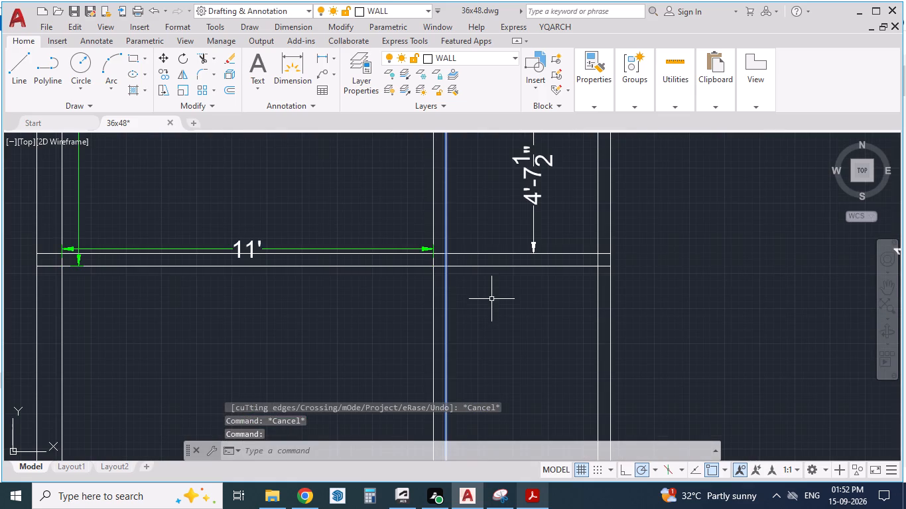
key("Escape")
key("Escape")
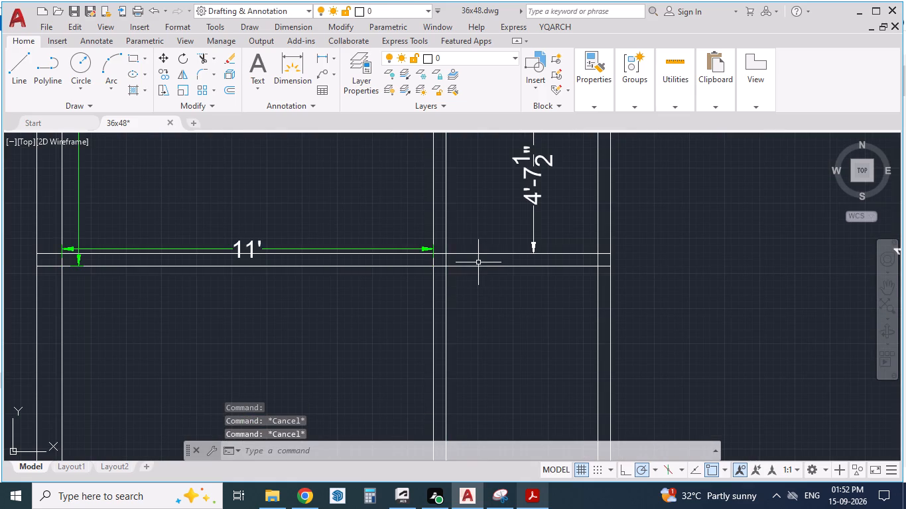
left_click(476, 266)
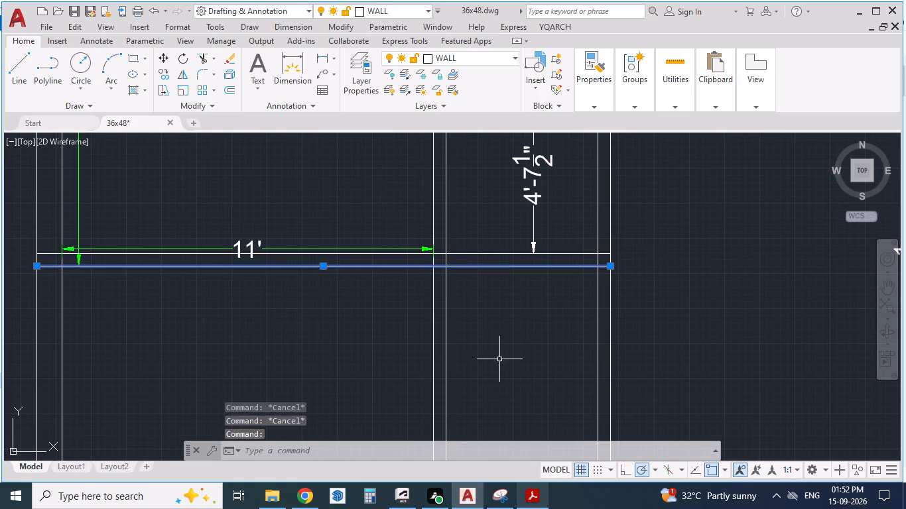
type("tr")
key("Return")
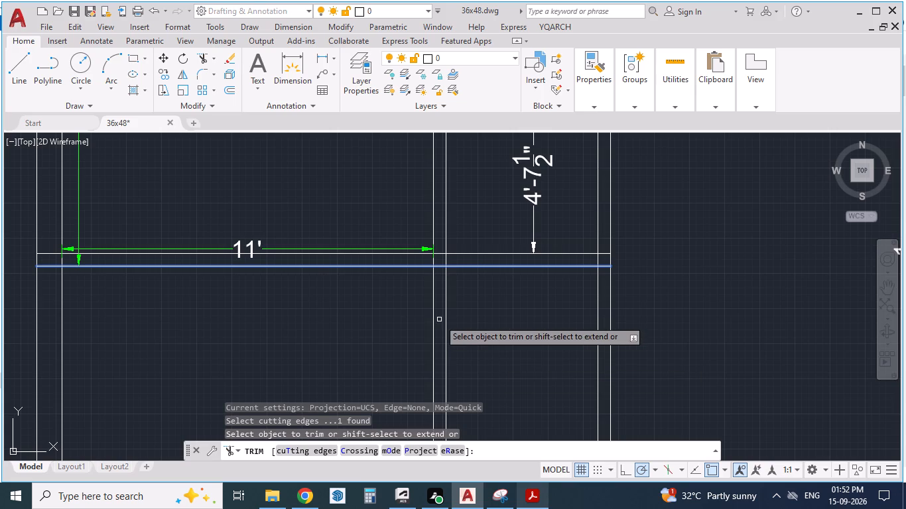
left_click(444, 320)
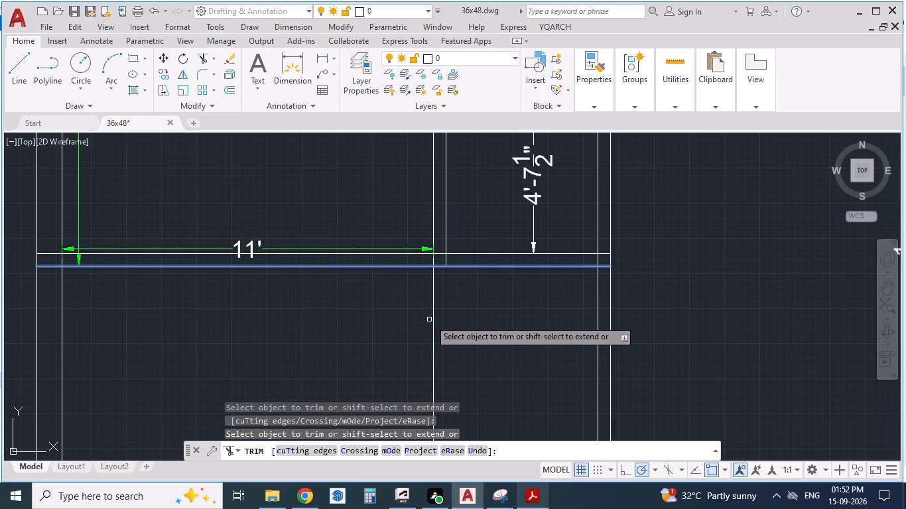
left_click(432, 320)
key("Escape")
key("Escape")
key("Escape")
scroll(464, 232, "down", 2)
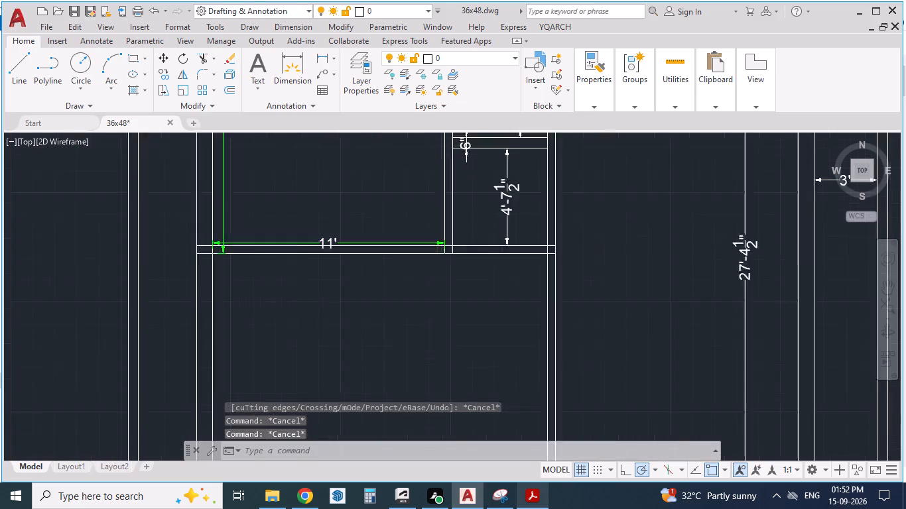
scroll(464, 231, "down", 3)
scroll(462, 367, "up", 1)
scroll(448, 297, "up", 2)
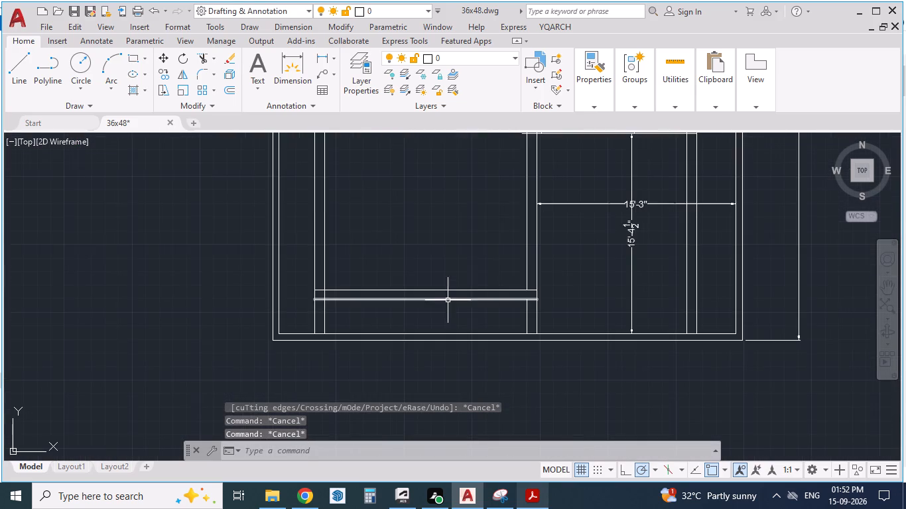
Draw a short vertical line across the kitchen's bottom wall thickness, in line with the kitchen-side face of the portico wall.
scroll(504, 275, "up", 2)
scroll(556, 314, "up", 1)
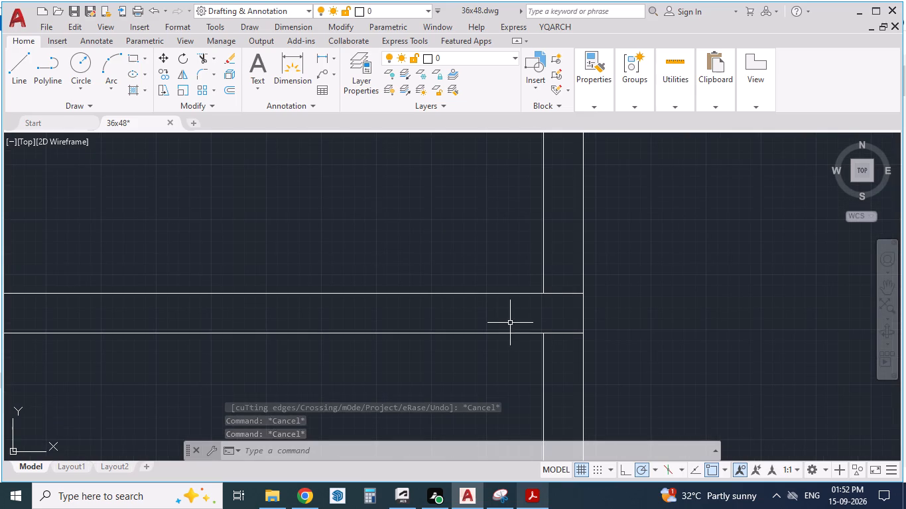
key("l")
key("Return")
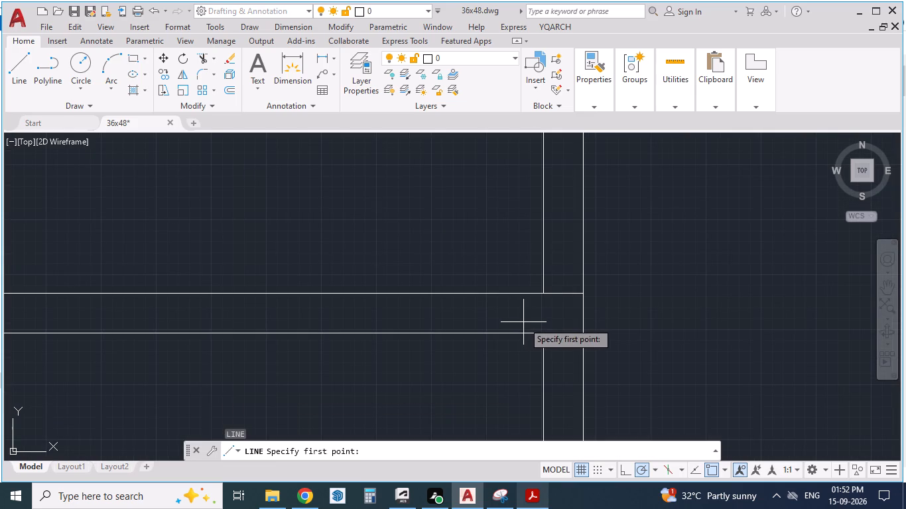
left_click(543, 293)
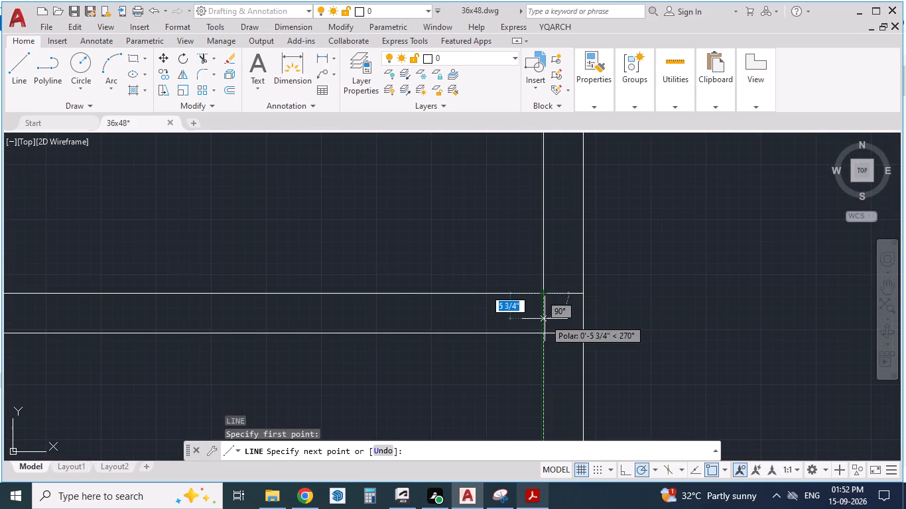
left_click(544, 333)
key("Return")
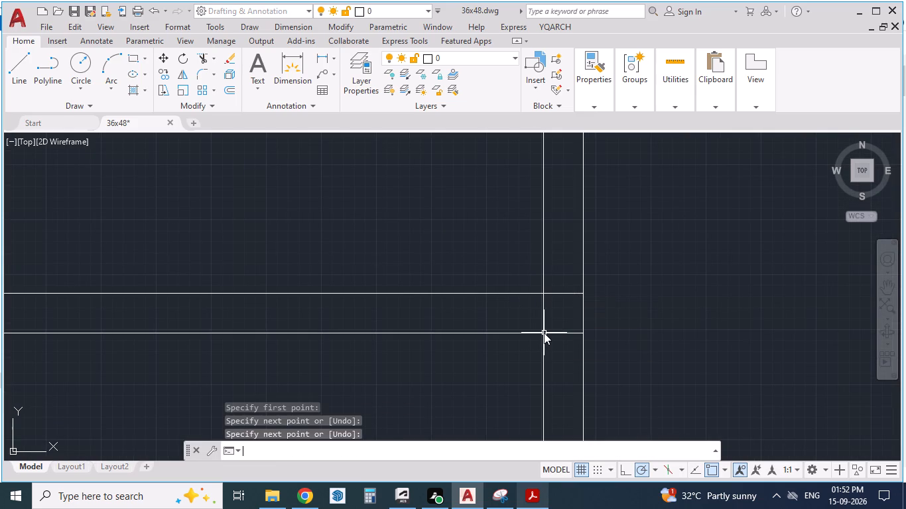
Check the kitchen's width in the reference PDF and offset the short line in its bottom wall 13'9" toward the utility side.
key("alt+Tab")
key("alt+Tab")
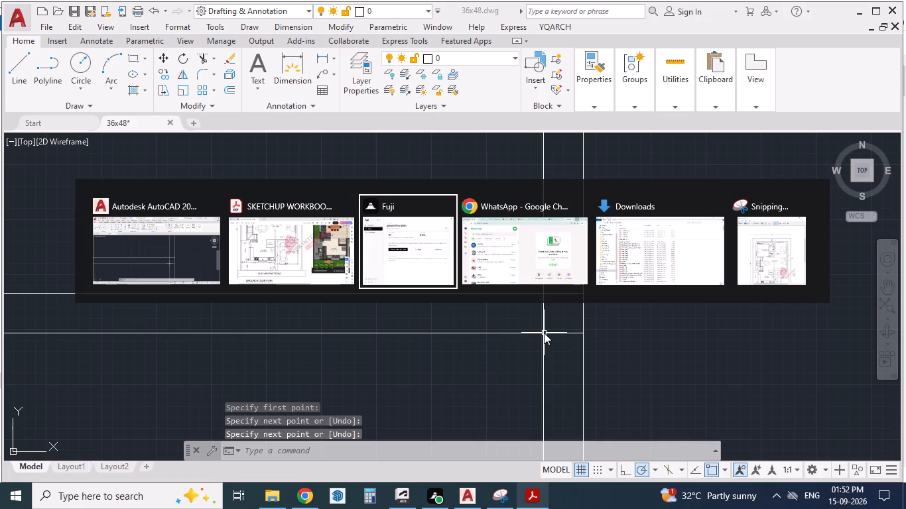
key("alt+Left")
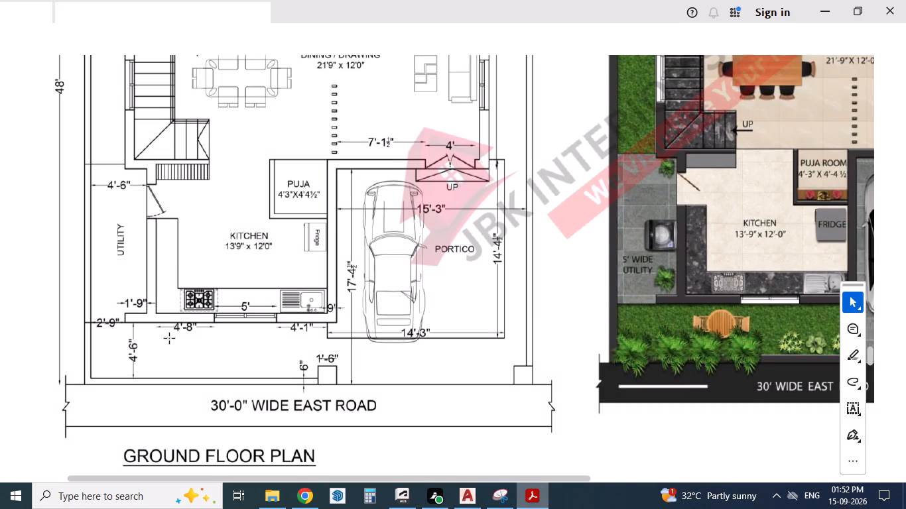
left_click_drag(217, 250, 275, 247)
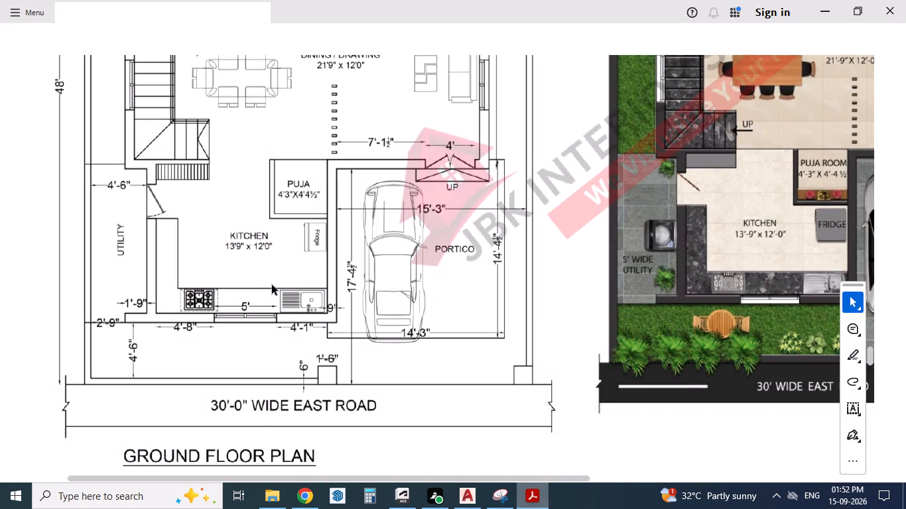
key("Escape")
key("Escape")
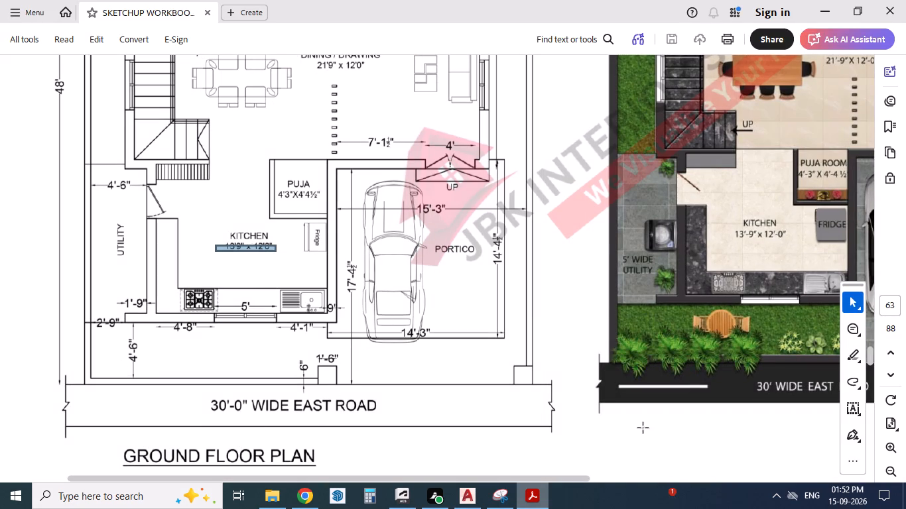
left_click(523, 501)
scroll(513, 251, "down", 2)
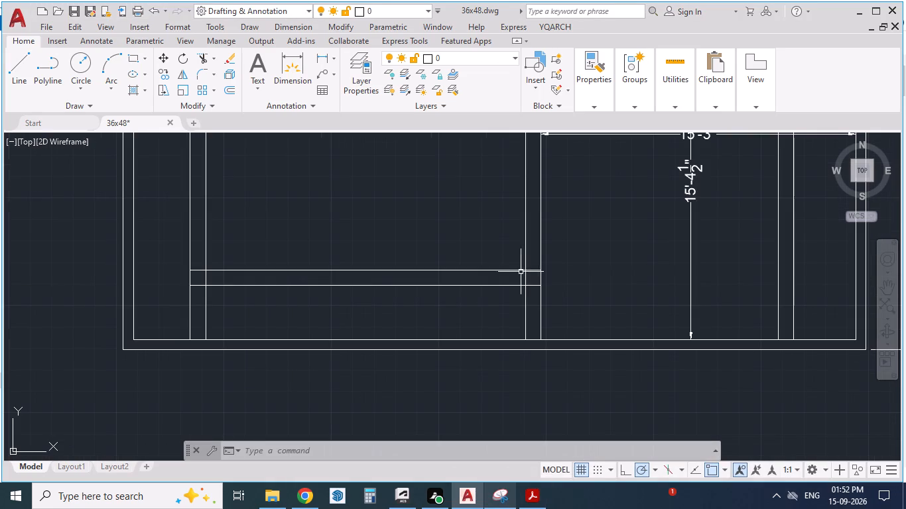
key("o")
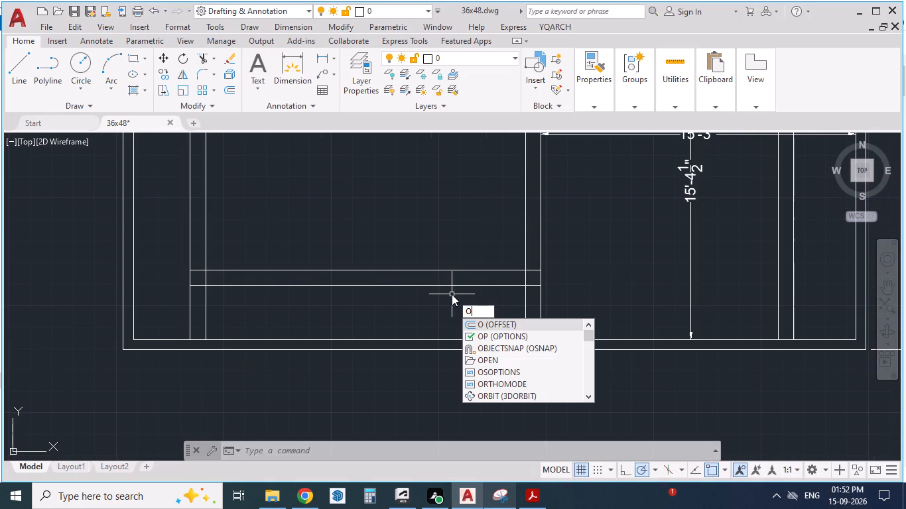
key("Return")
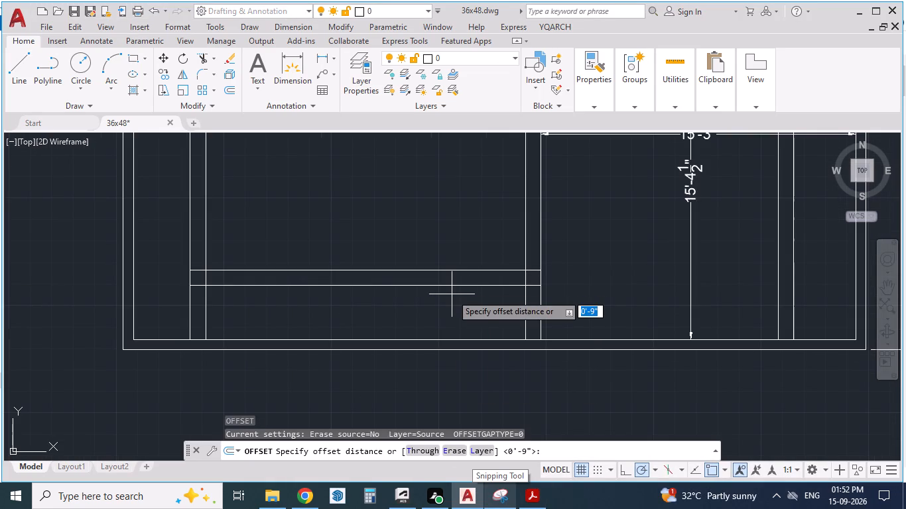
type("13'9\"")
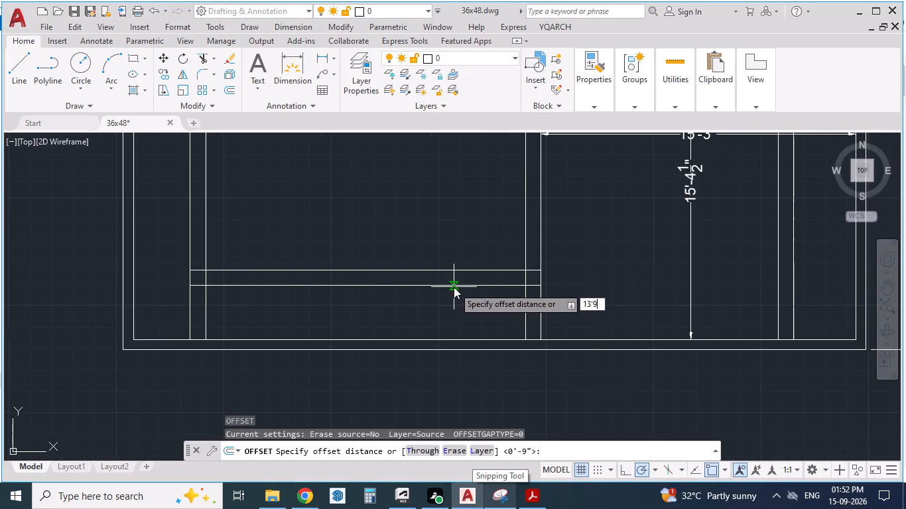
key("Return")
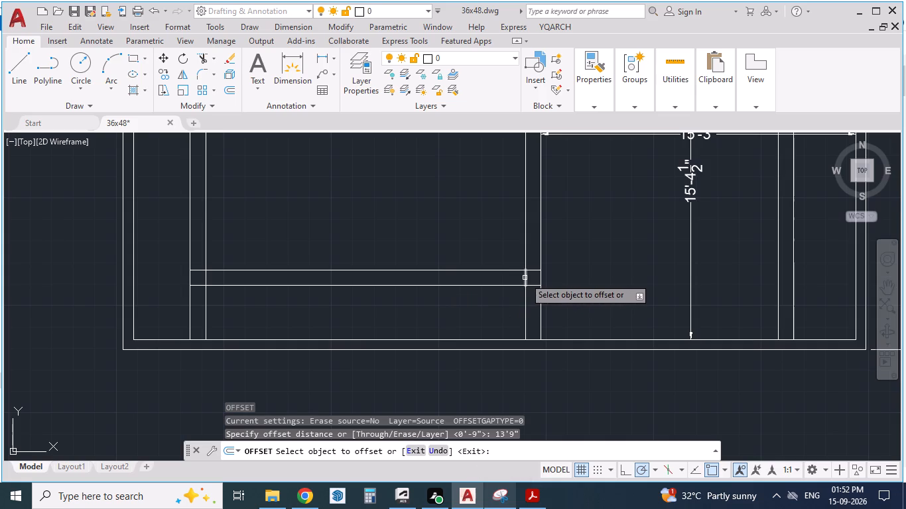
left_click(525, 278)
left_click(344, 278)
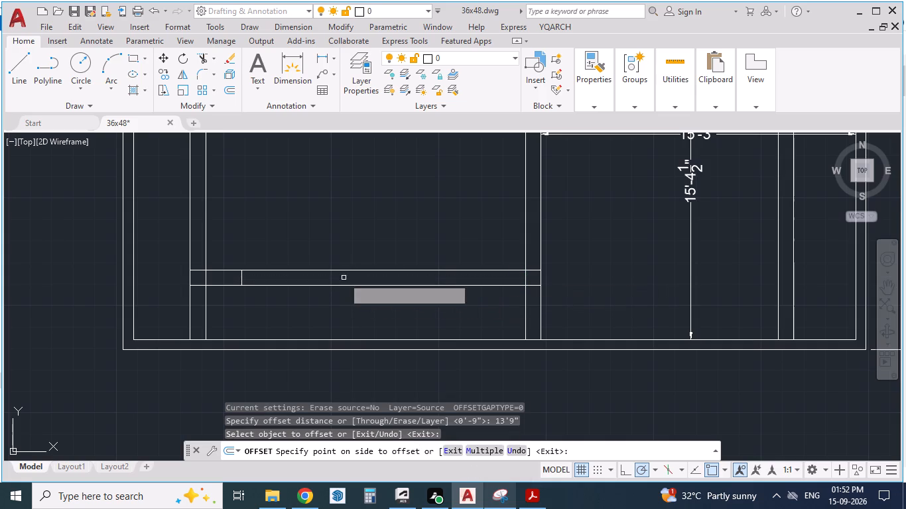
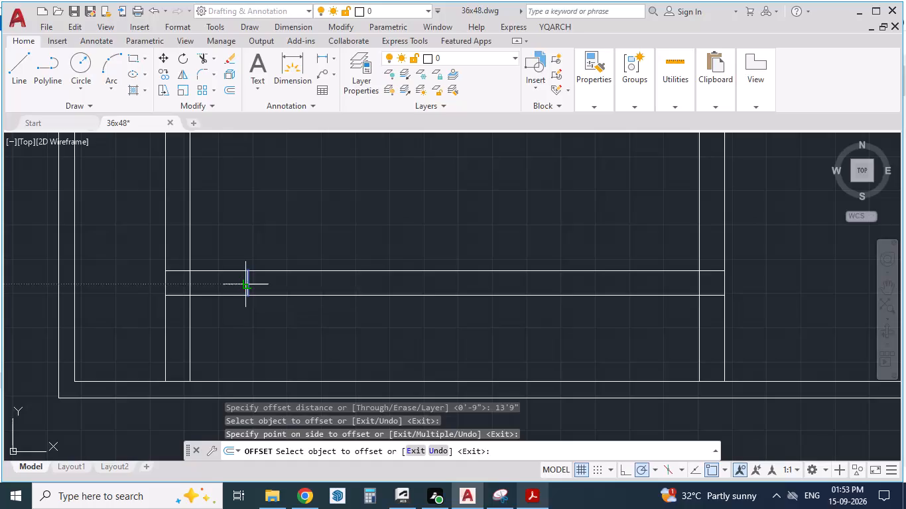
Offset the short line at the utility end of the kitchen's width 9" farther toward the utility side, within the bottom wall.
type("9\"")
key("Return")
scroll(291, 336, "down", 3)
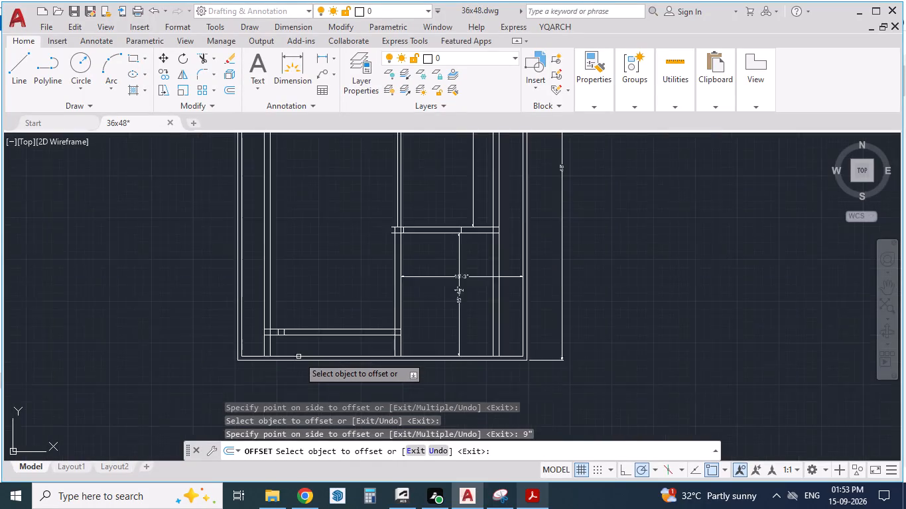
scroll(298, 357, "down", 1)
scroll(286, 188, "up", 2)
scroll(303, 180, "down", 2)
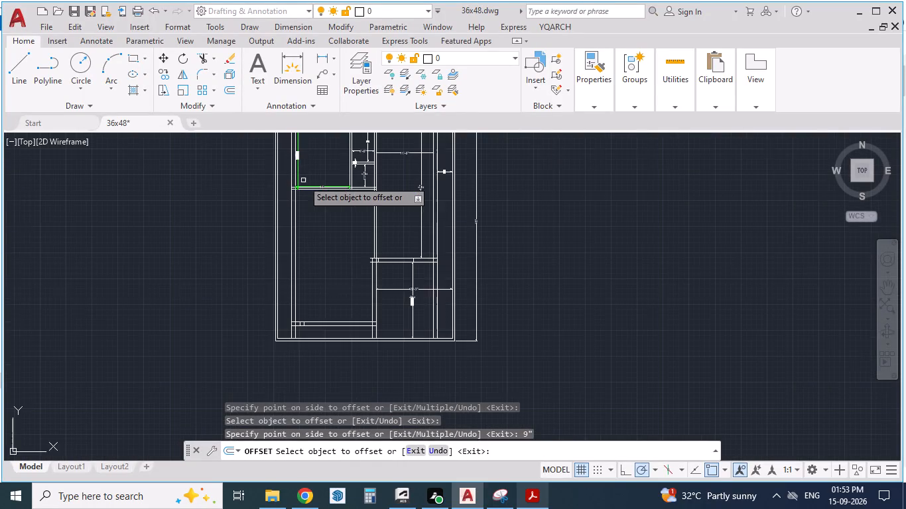
scroll(325, 312, "up", 3)
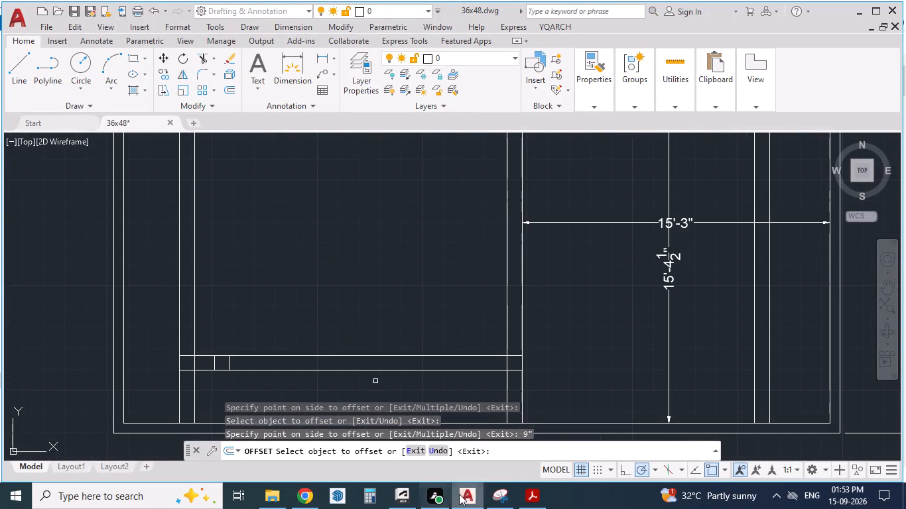
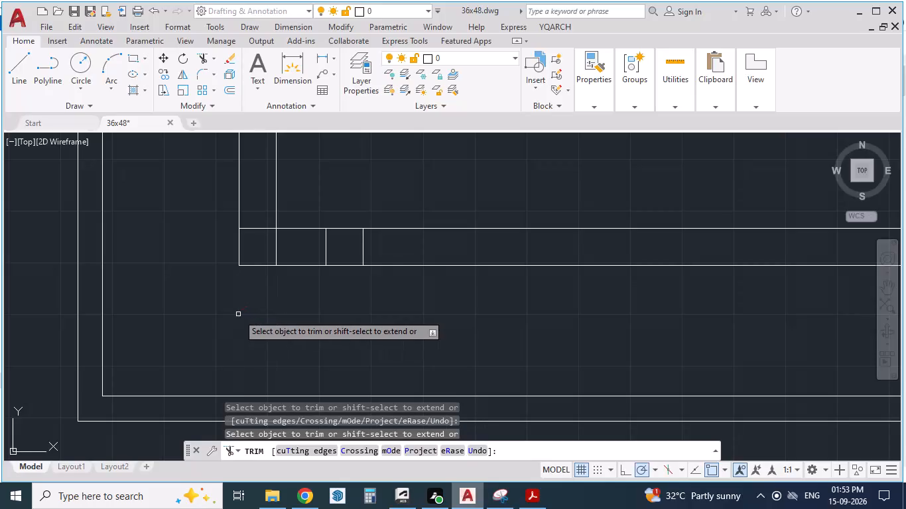
Trim the utility-side wall's two line segments where they cross the bottom wall at its outer corner.
left_click(239, 242)
left_click(279, 245)
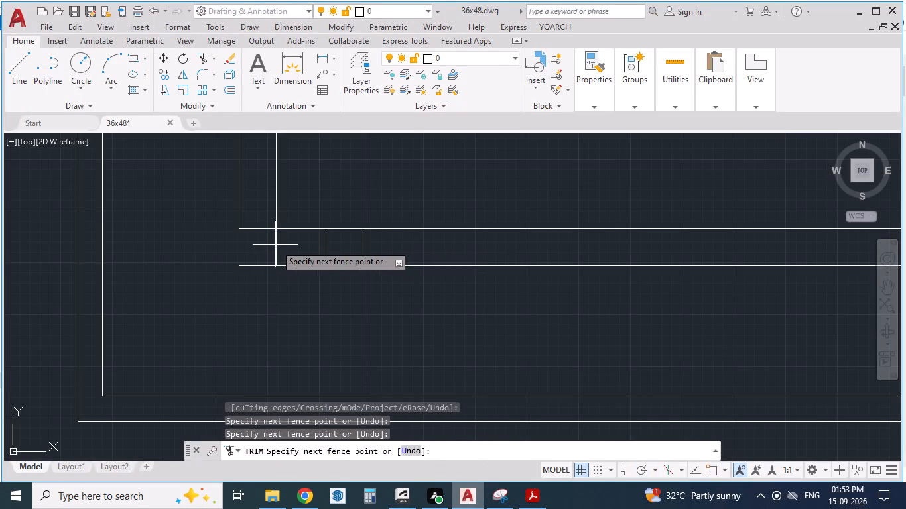
left_click_drag(275, 245, 251, 248)
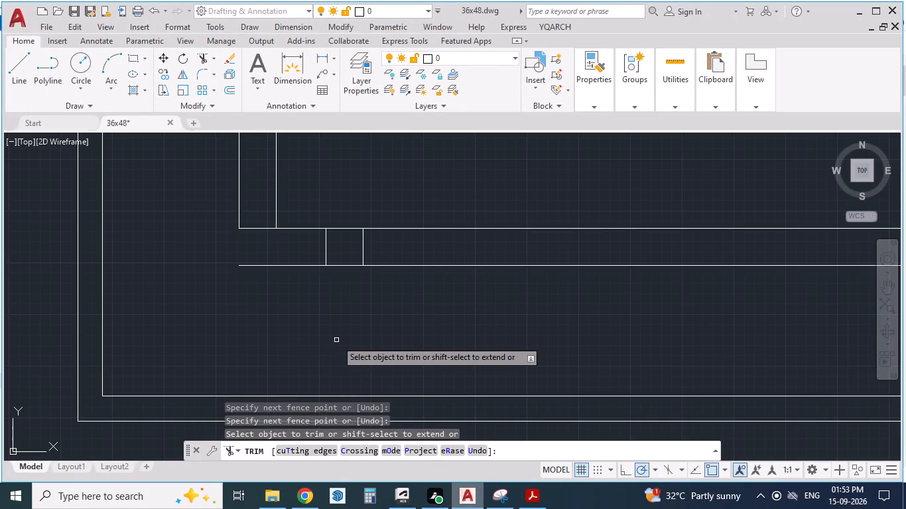
key("Escape")
key("Escape")
Offset the outer short line inside the bottom wall 1'9" toward the utility side.
key("o")
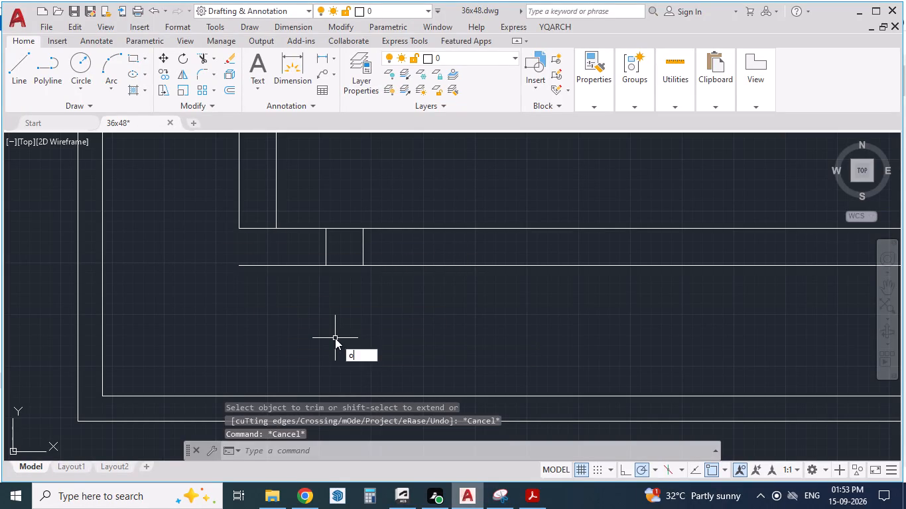
key("Return")
type("1'9\"")
key("Return")
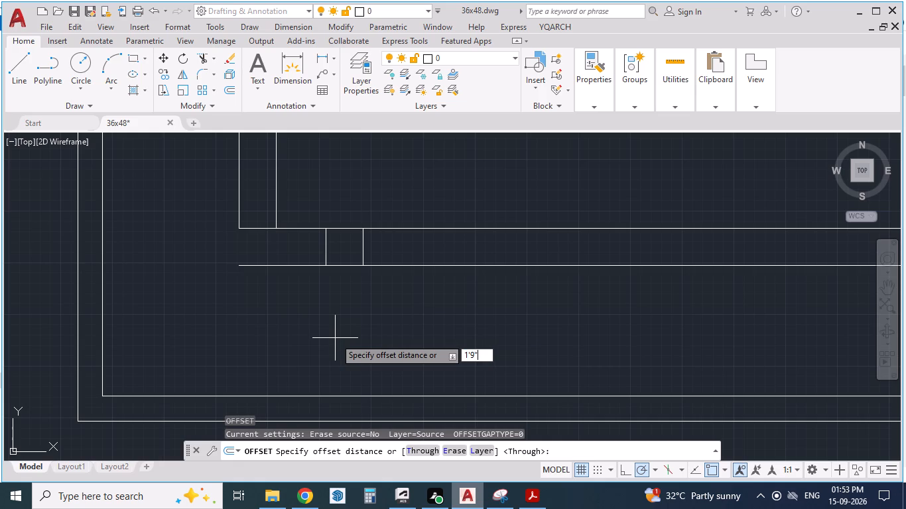
left_click(326, 245)
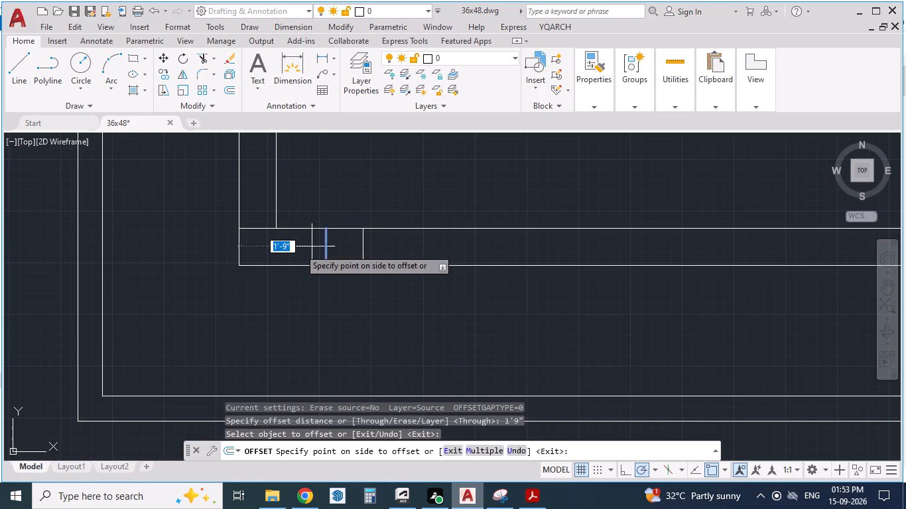
left_click(261, 251)
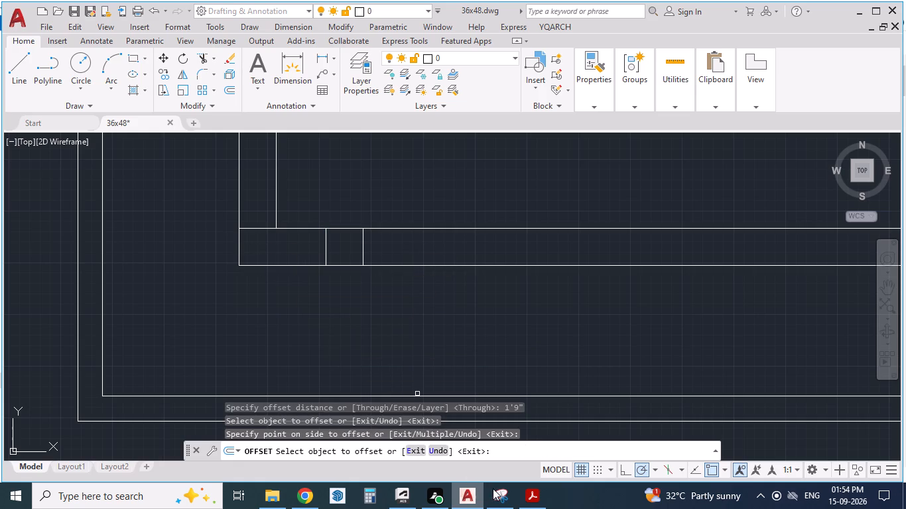
Compare the drawing with the reference PDF's kitchen, utility, dining/drawing and staircase layout and dimensions.
left_click(531, 492)
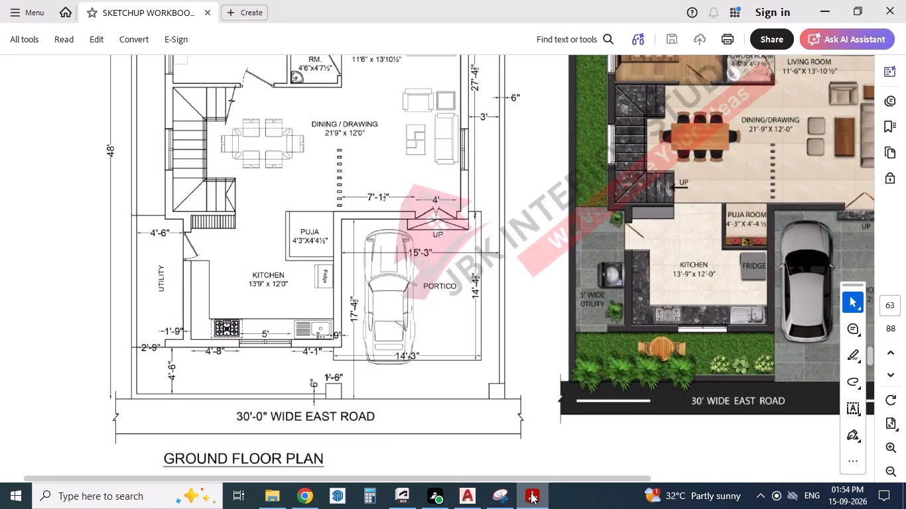
left_click(531, 492)
left_click(531, 492)
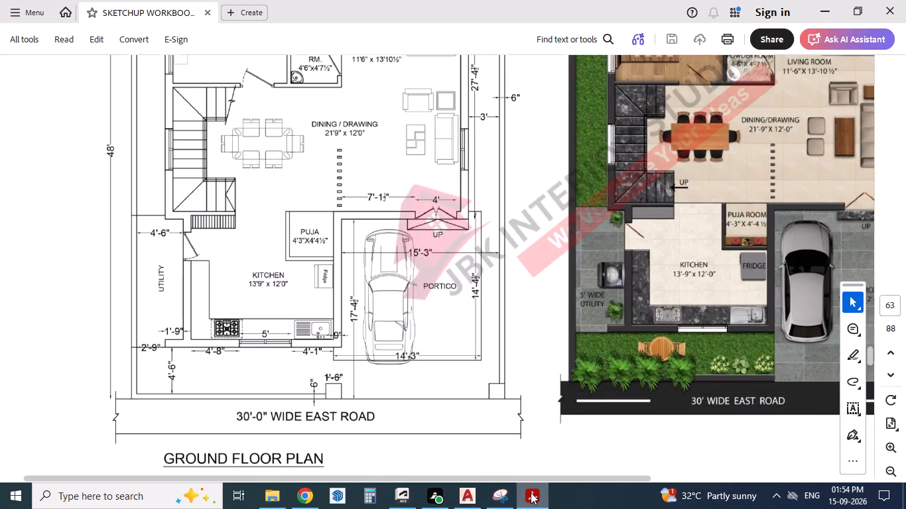
left_click(531, 492)
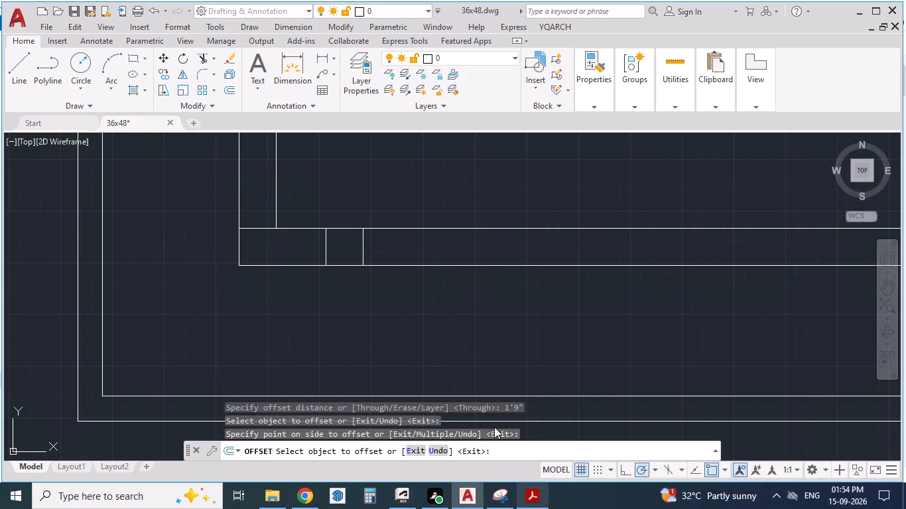
scroll(314, 333, "down", 1)
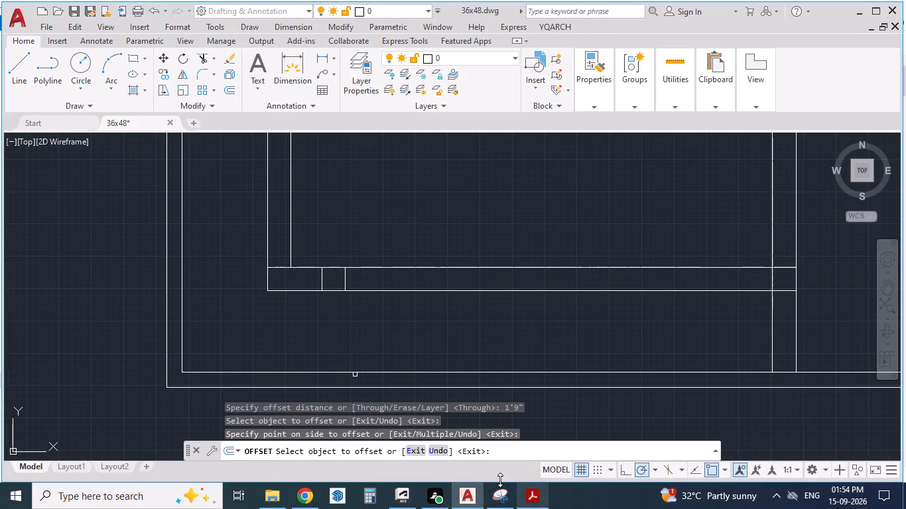
left_click(524, 494)
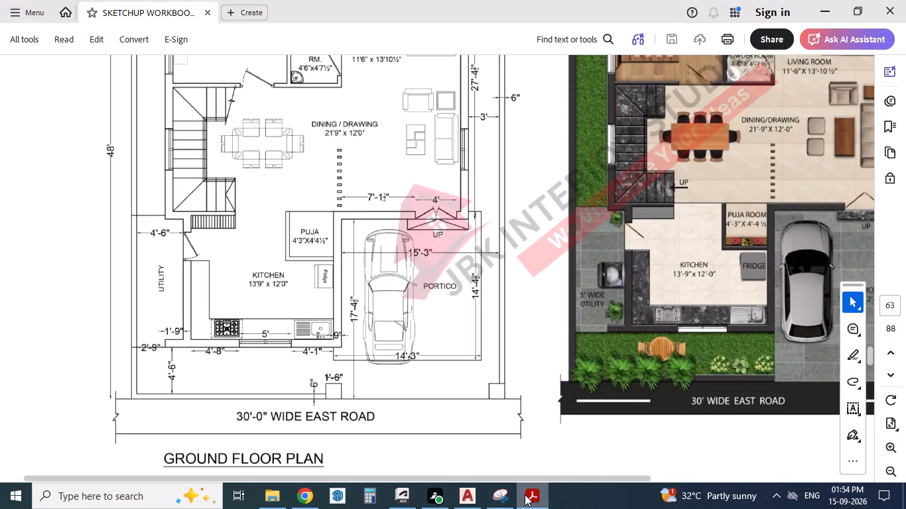
left_click(525, 494)
scroll(320, 280, "down", 4)
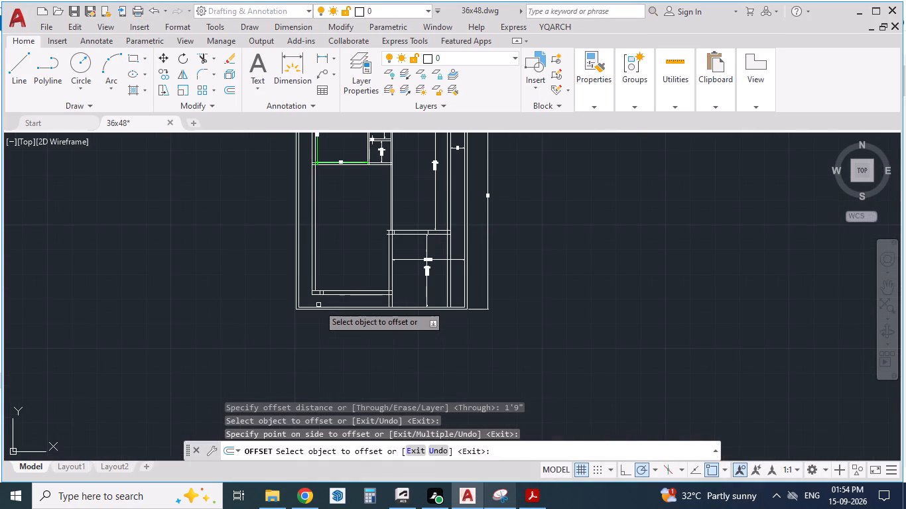
scroll(327, 261, "up", 2)
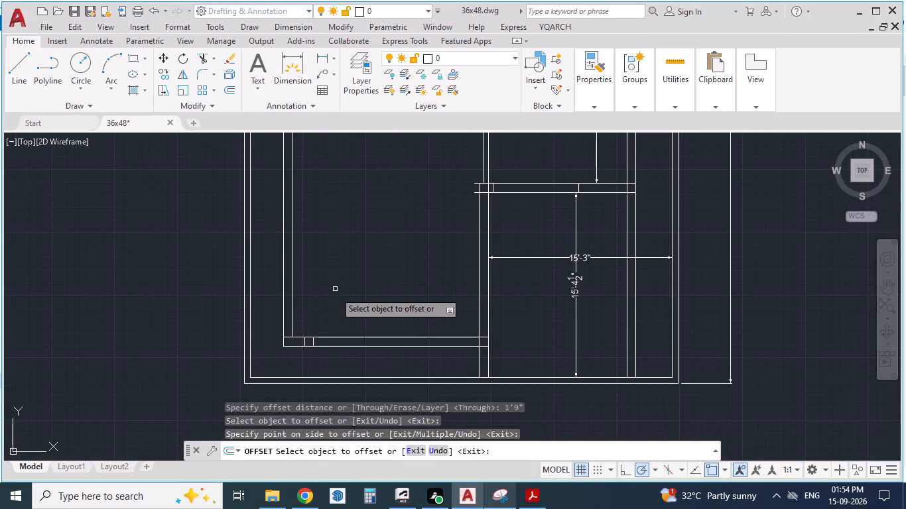
left_click(537, 493)
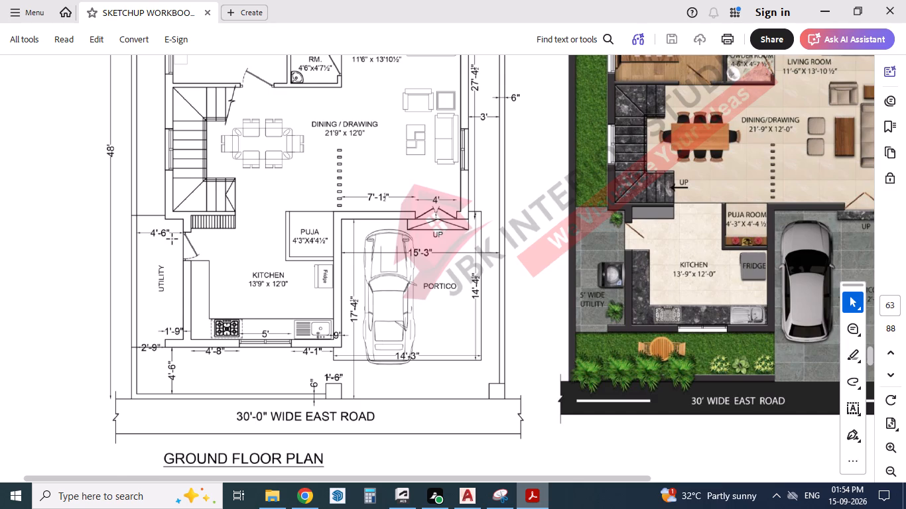
scroll(172, 228, "up", 2)
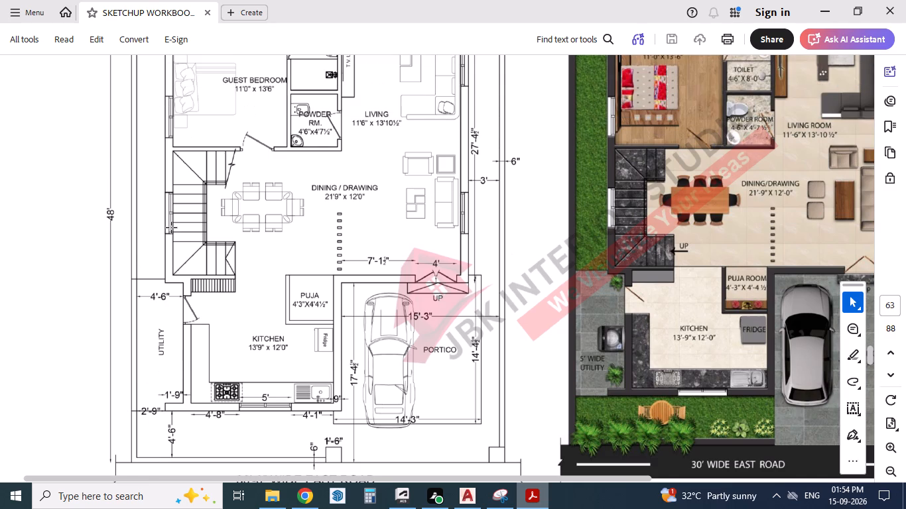
scroll(172, 228, "up", 1)
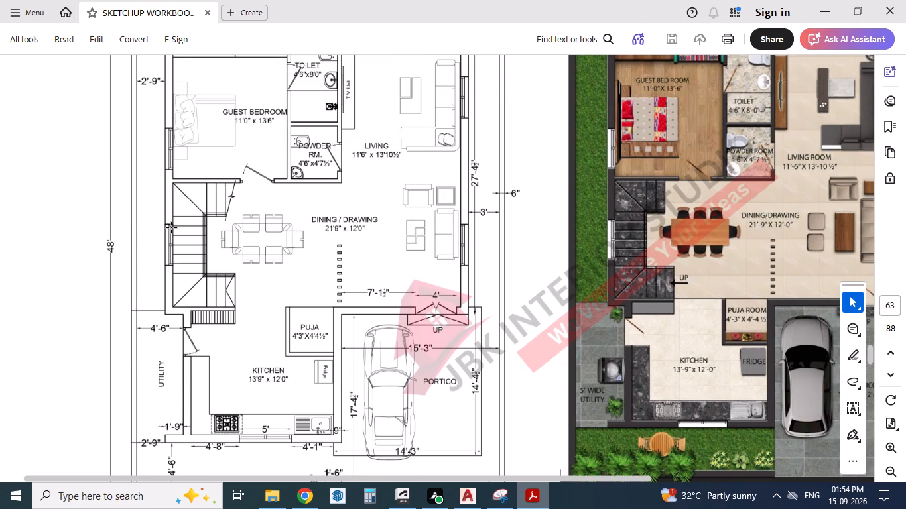
scroll(172, 228, "up", 1)
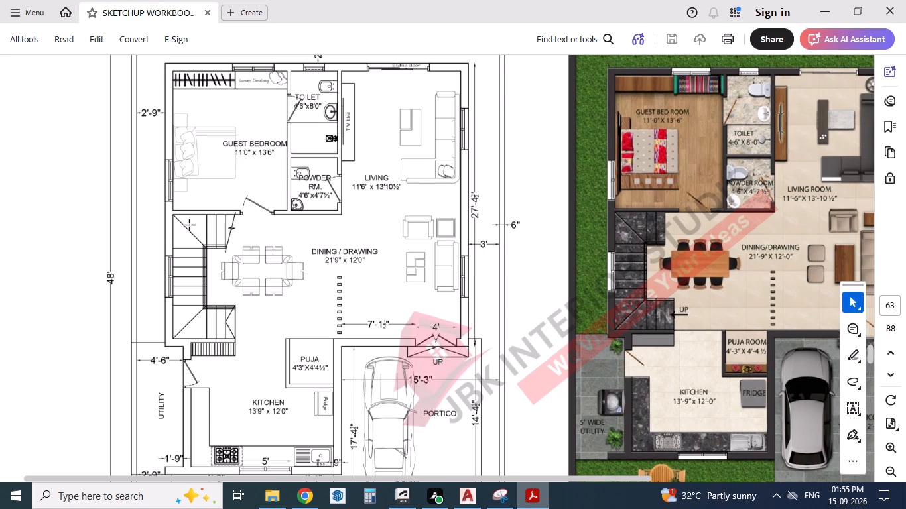
left_click(537, 495)
Offset the lower line of the guest bedroom's bottom wall 12' down toward the kitchen for the dining depth.
scroll(375, 204, "up", 1)
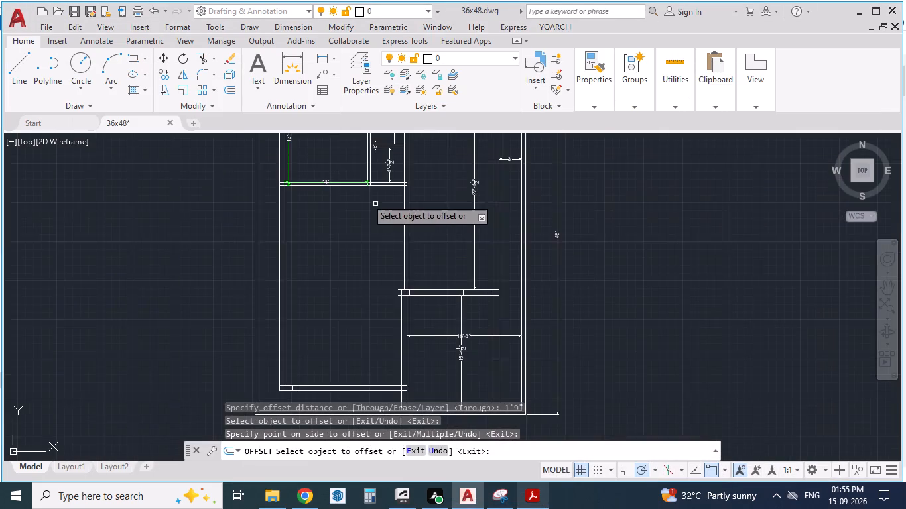
scroll(356, 187, "up", 2)
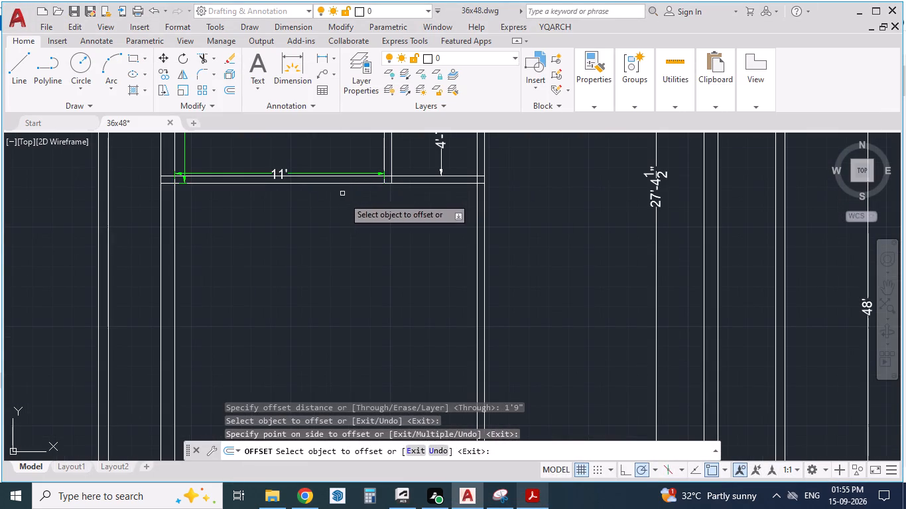
key("Escape")
key("Escape")
key("Escape")
key("o")
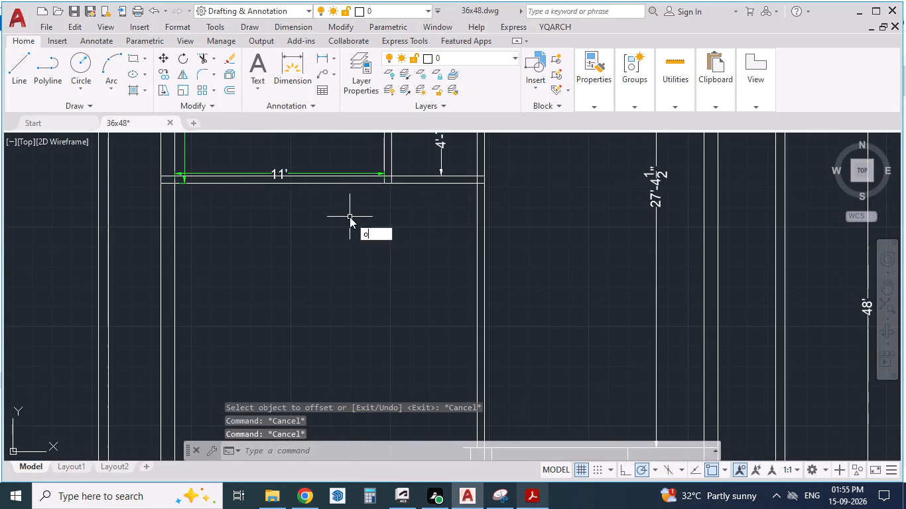
key("Return")
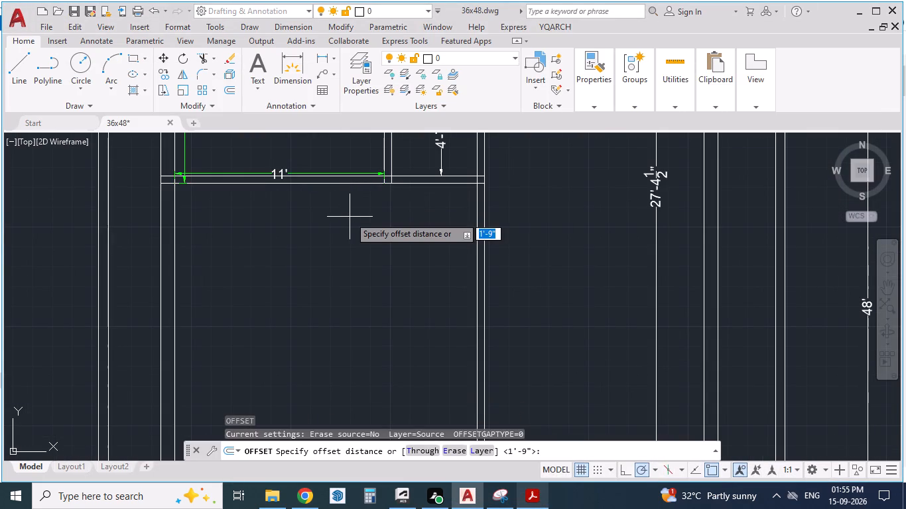
type("12'")
key("Return")
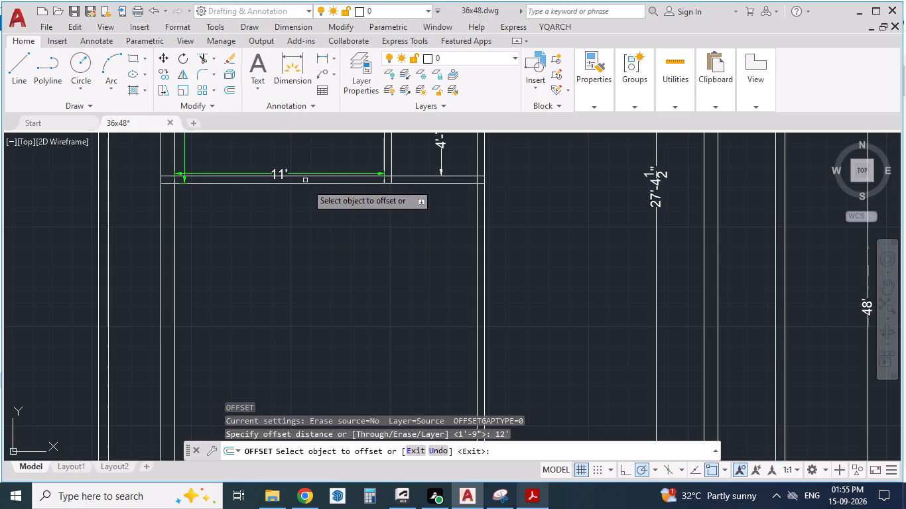
left_click(306, 182)
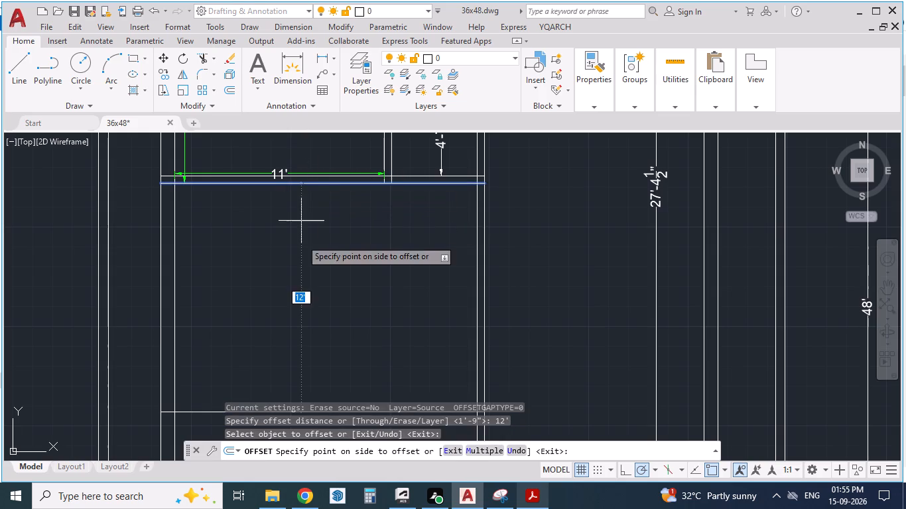
left_click(301, 293)
Offset the new dining boundary line 4.5" toward the kitchen to form the wall thickness.
scroll(286, 233, "down", 4)
scroll(292, 266, "up", 4)
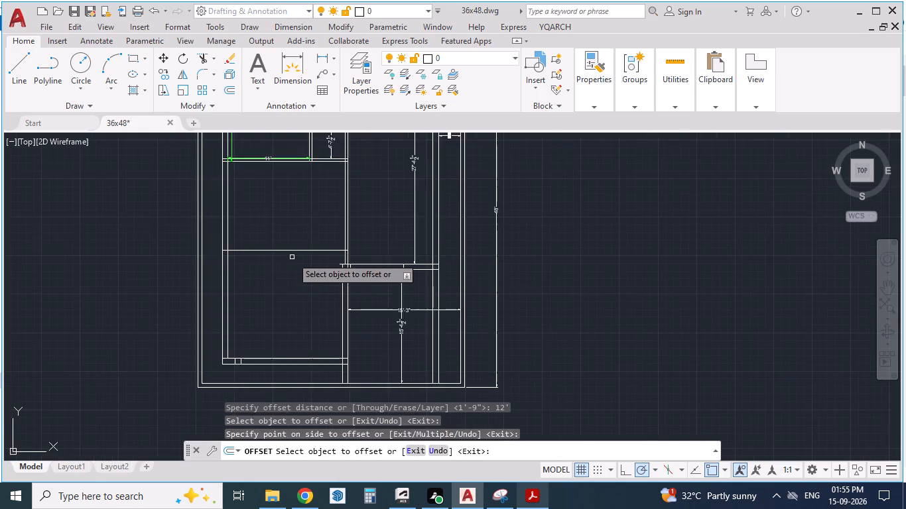
left_click(271, 246)
type("4.5\"")
key("Return")
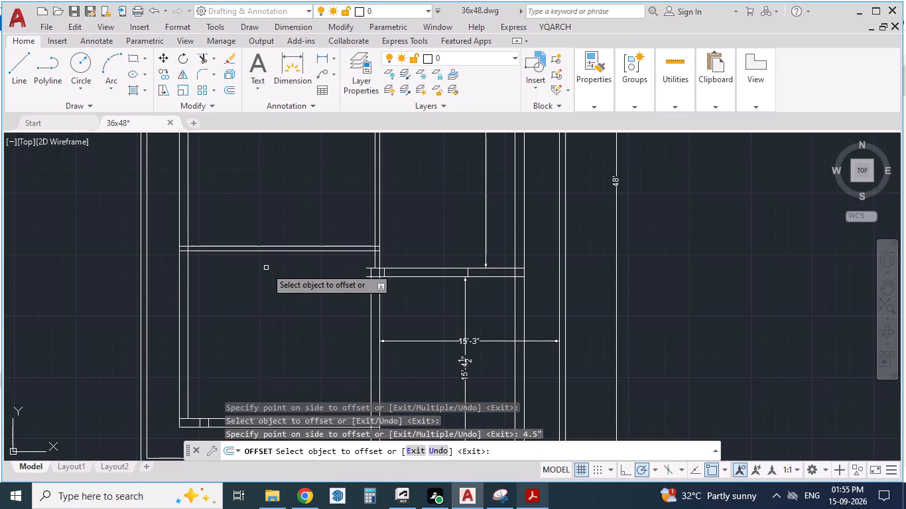
key("Return")
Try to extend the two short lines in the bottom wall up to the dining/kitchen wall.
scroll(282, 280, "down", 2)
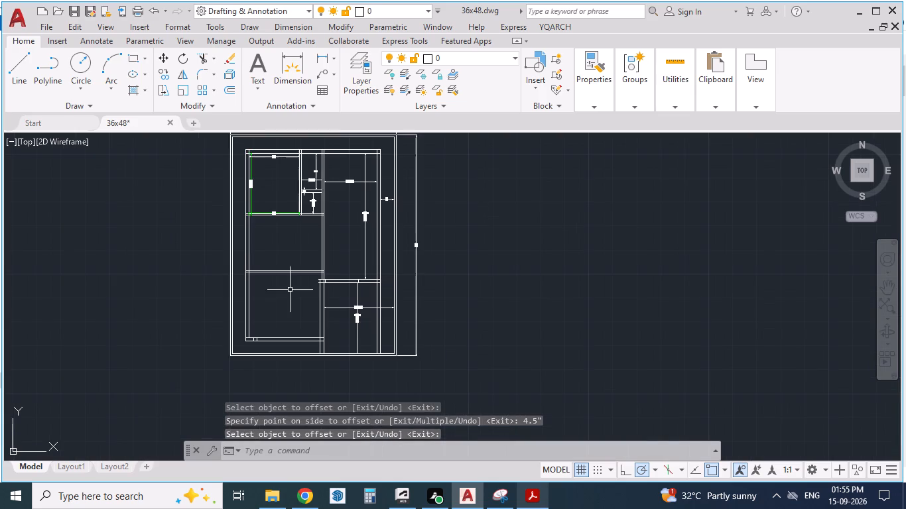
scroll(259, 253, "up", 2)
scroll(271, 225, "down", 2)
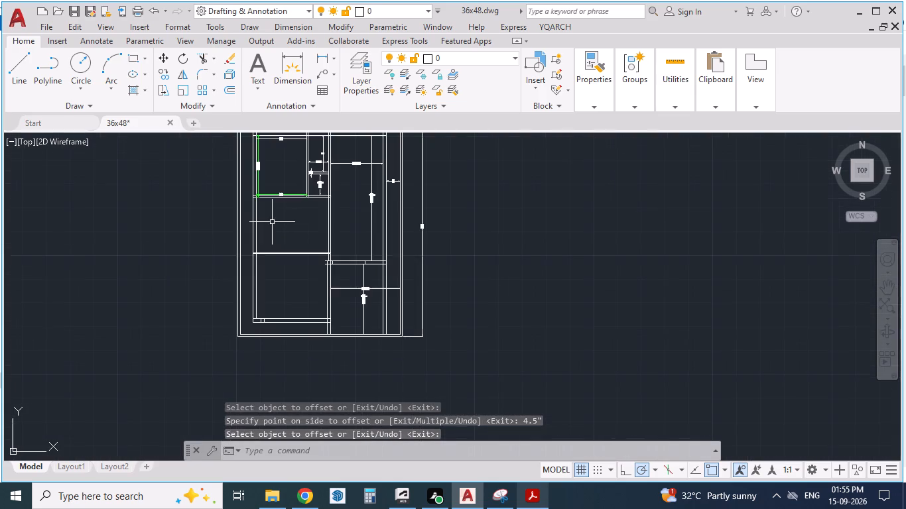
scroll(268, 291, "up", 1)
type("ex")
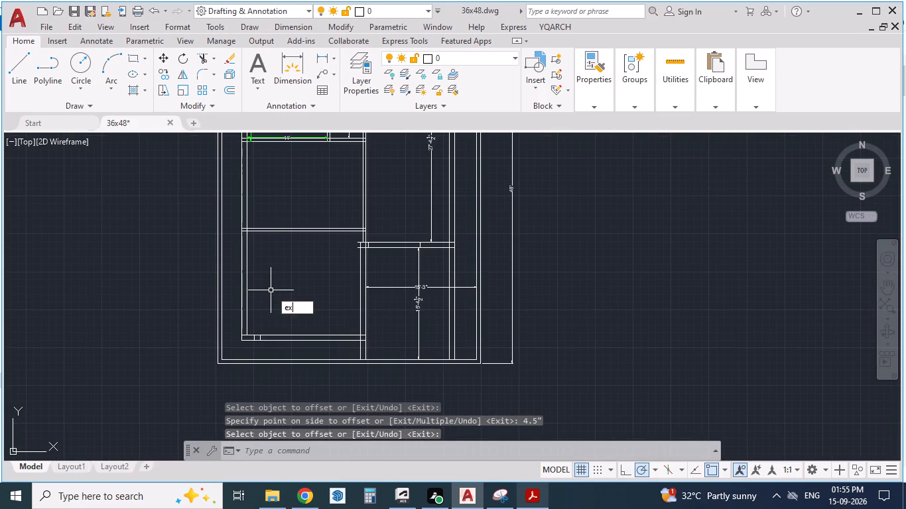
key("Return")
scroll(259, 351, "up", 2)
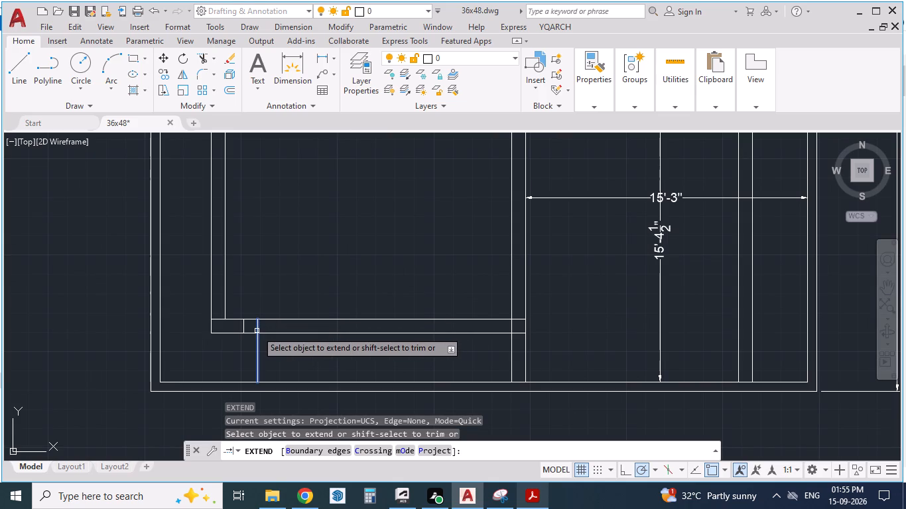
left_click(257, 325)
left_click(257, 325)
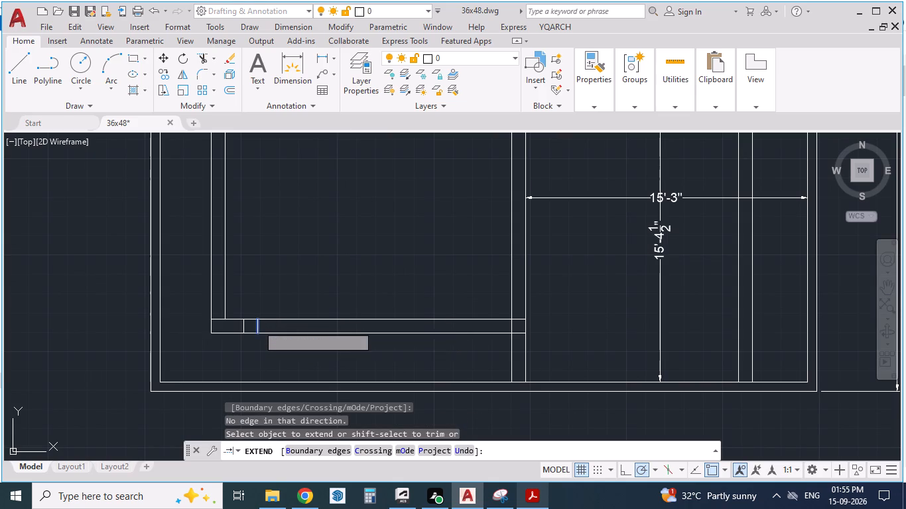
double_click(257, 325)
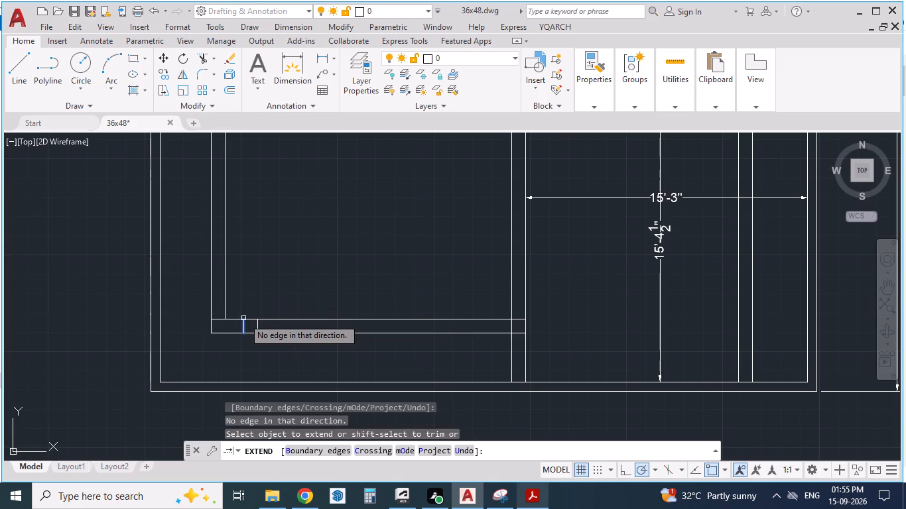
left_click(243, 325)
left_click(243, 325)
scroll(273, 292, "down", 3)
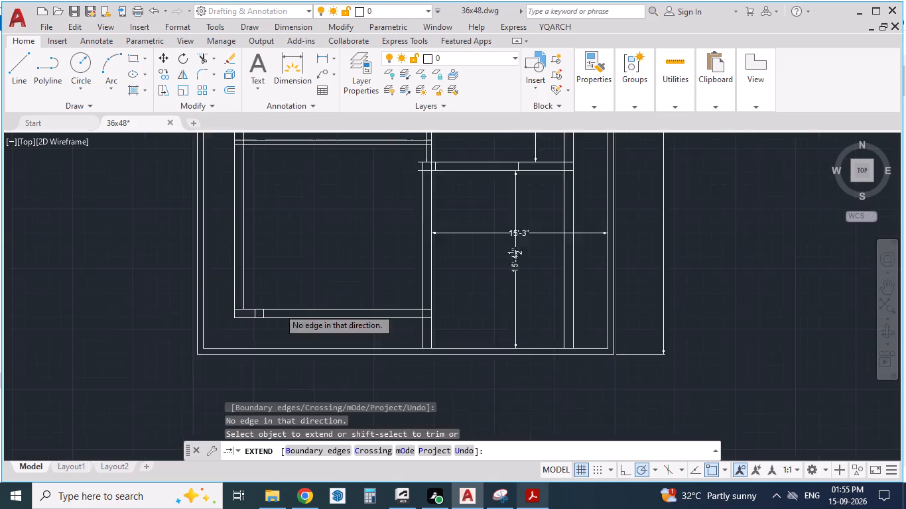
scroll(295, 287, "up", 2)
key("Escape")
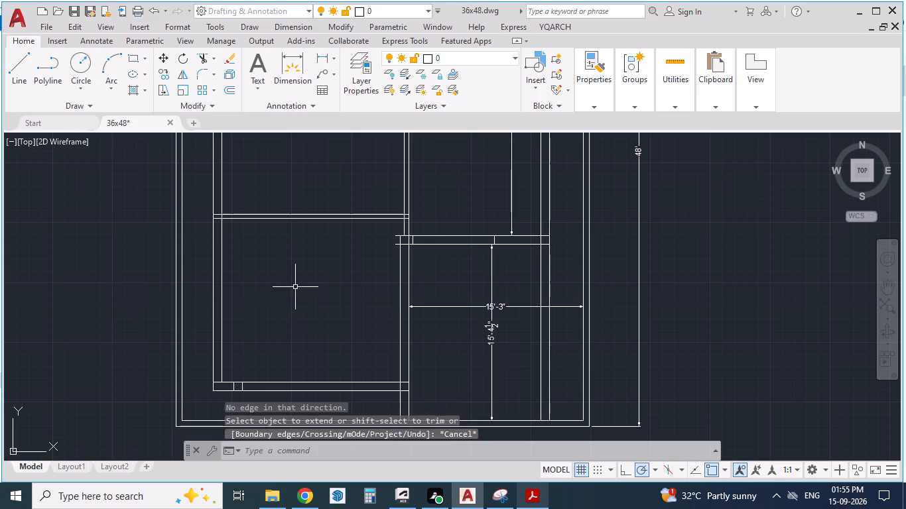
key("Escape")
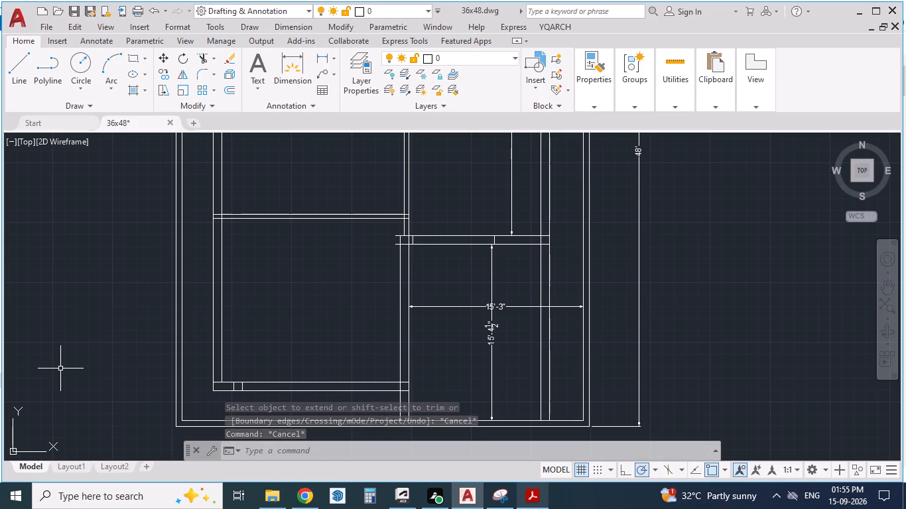
Extend the west short line in the kitchen's bottom wall down to the plot boundary and try extending both short lines upward.
type("ex")
key("Return")
scroll(230, 388, "up", 1)
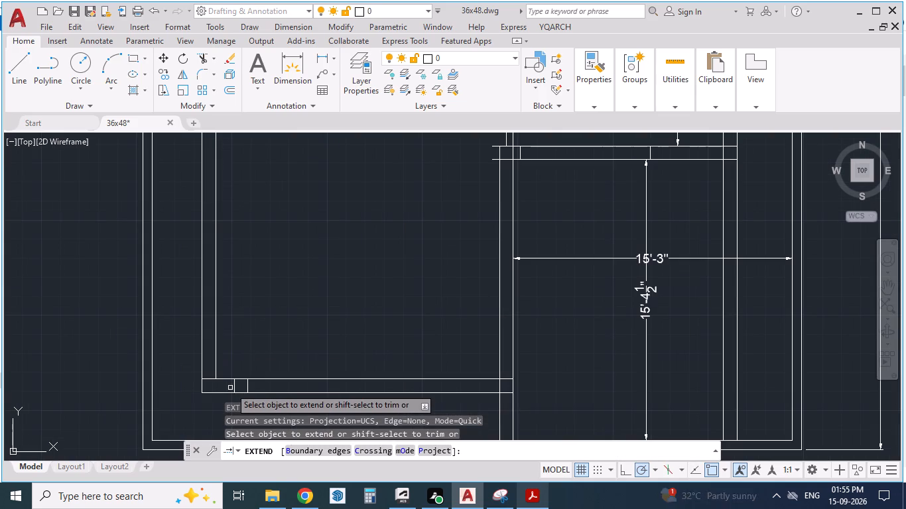
left_click(232, 387)
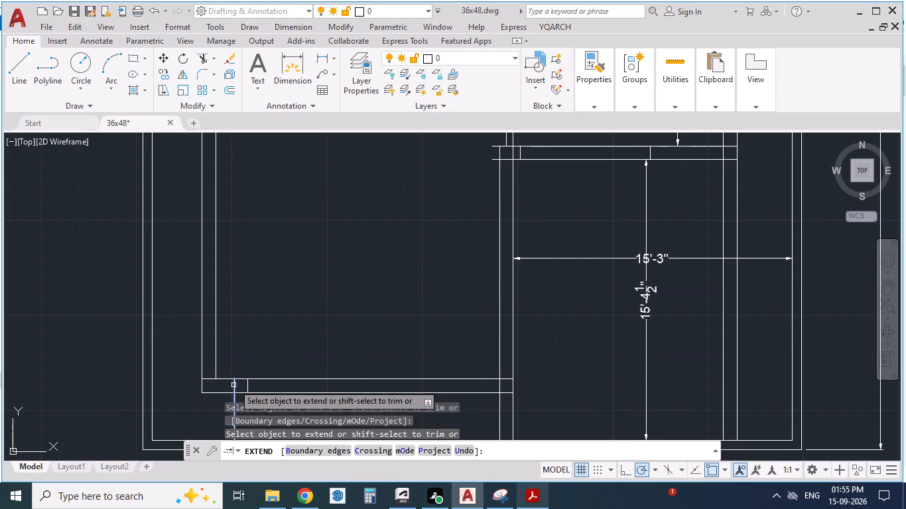
left_click(233, 380)
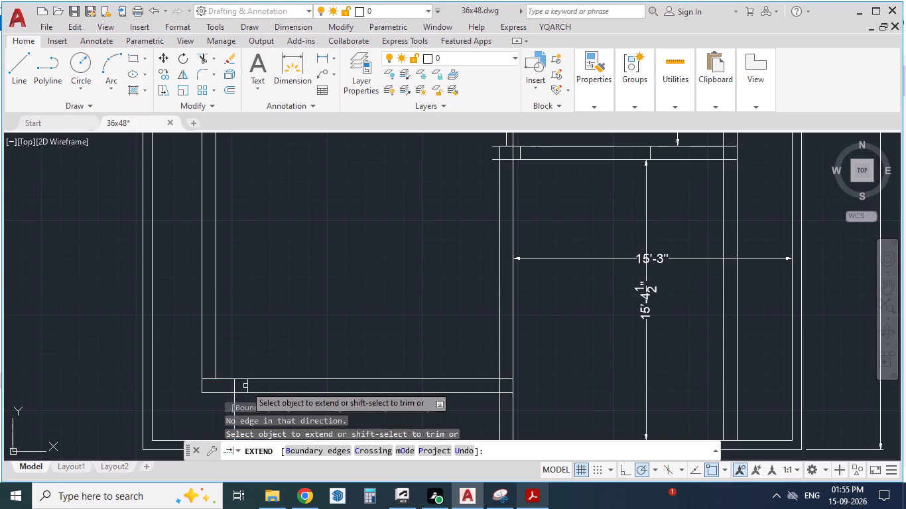
left_click(247, 386)
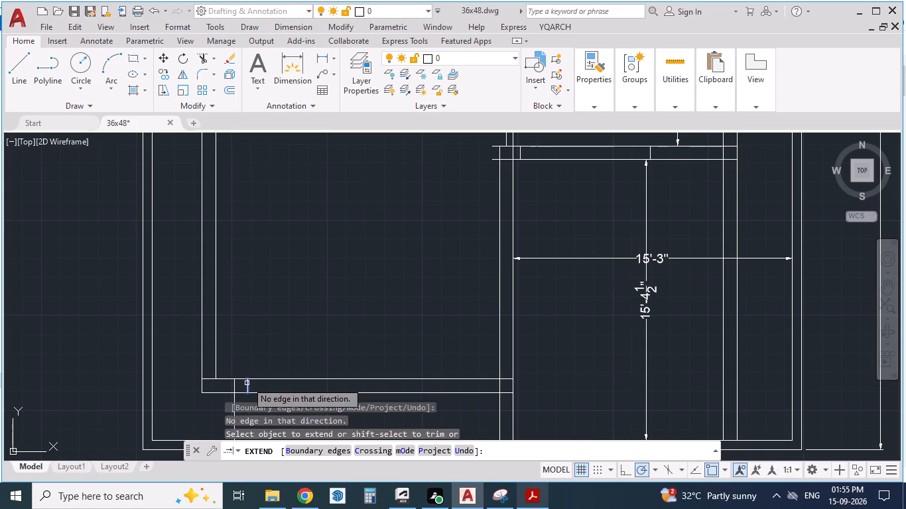
key("Escape")
Extend the two short lines in the kitchen's bottom wall up to the dining/kitchen wall, using that wall's two lines as boundary edges.
scroll(256, 345, "down", 2)
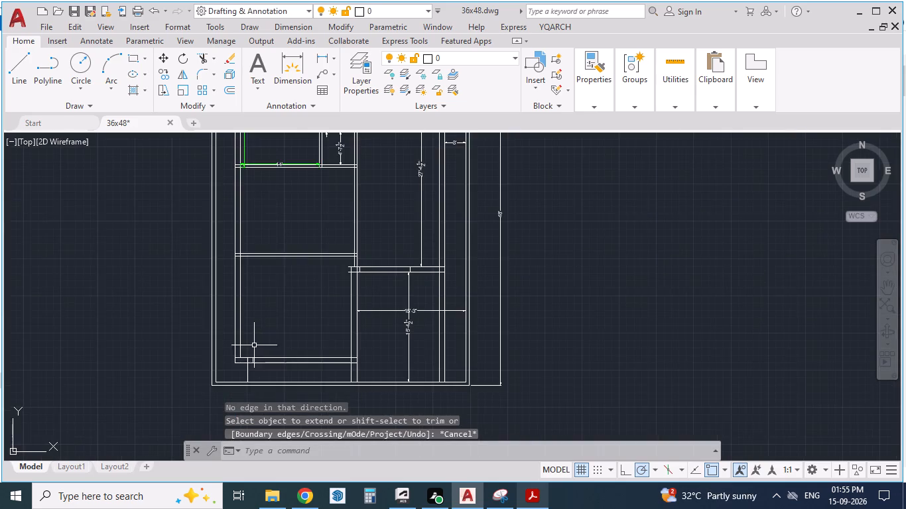
scroll(253, 372, "up", 6)
scroll(249, 350, "down", 5)
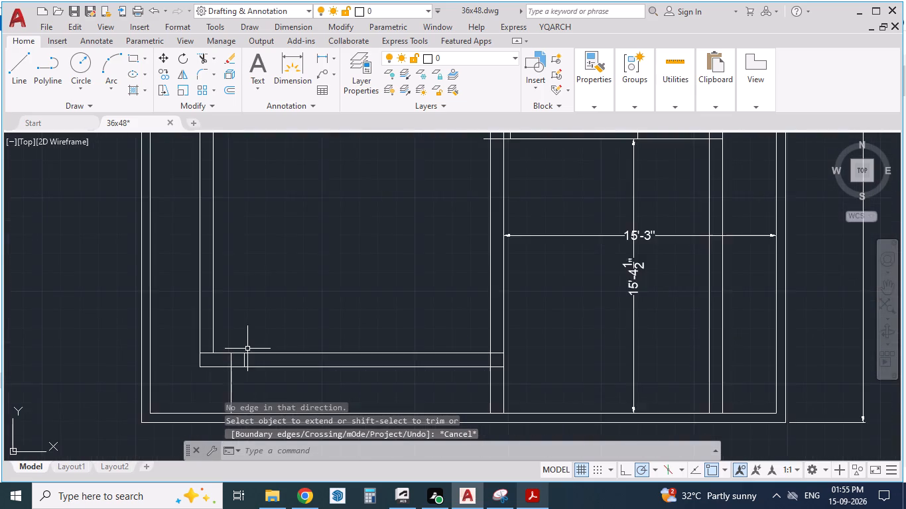
scroll(247, 349, "down", 2)
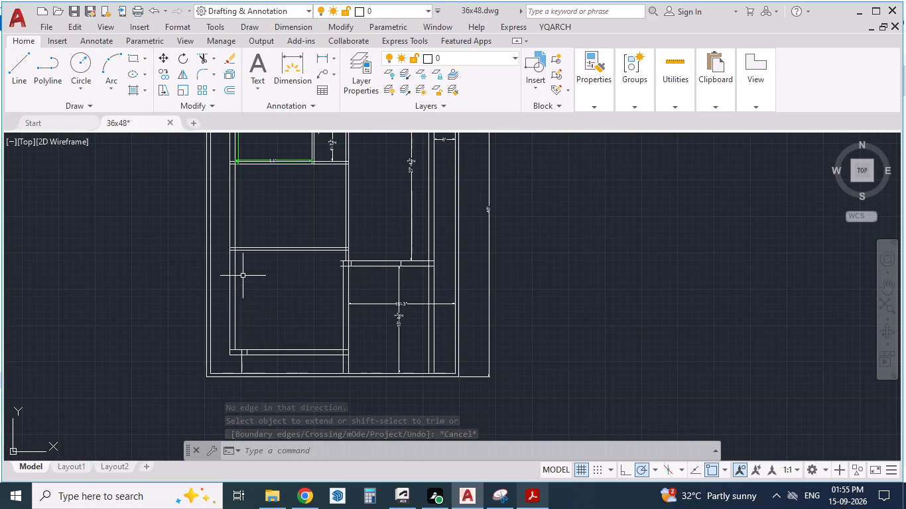
scroll(255, 260, "up", 3)
scroll(256, 256, "down", 1)
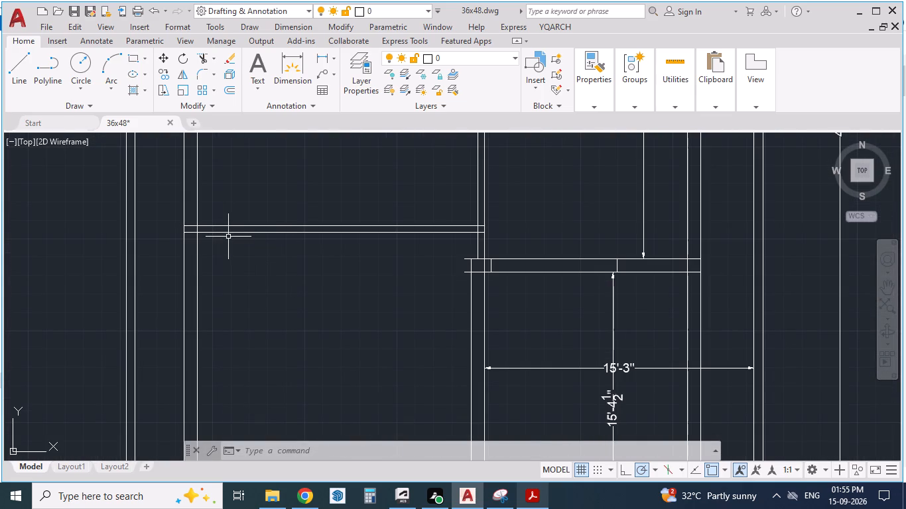
left_click(225, 231)
scroll(261, 249, "down", 1)
left_click(249, 241)
left_click(276, 220)
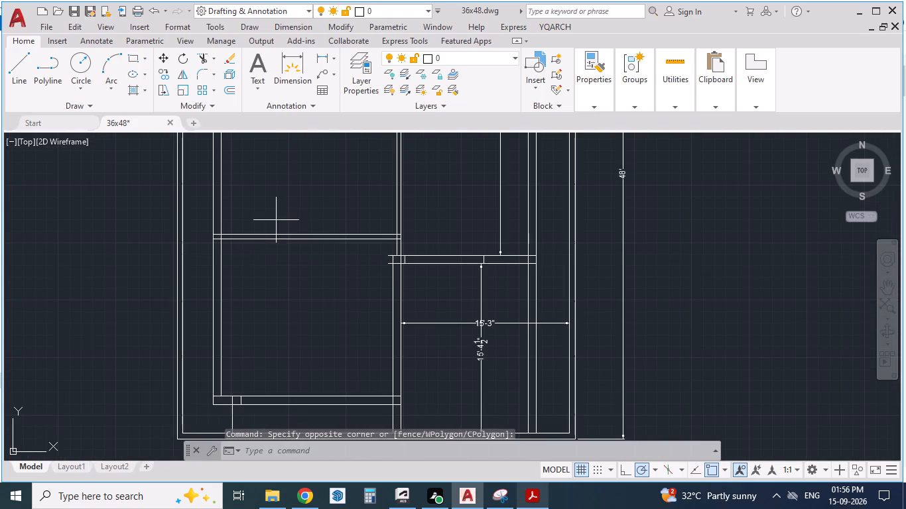
left_click(250, 282)
scroll(237, 241, "down", 2)
scroll(243, 288, "up", 3)
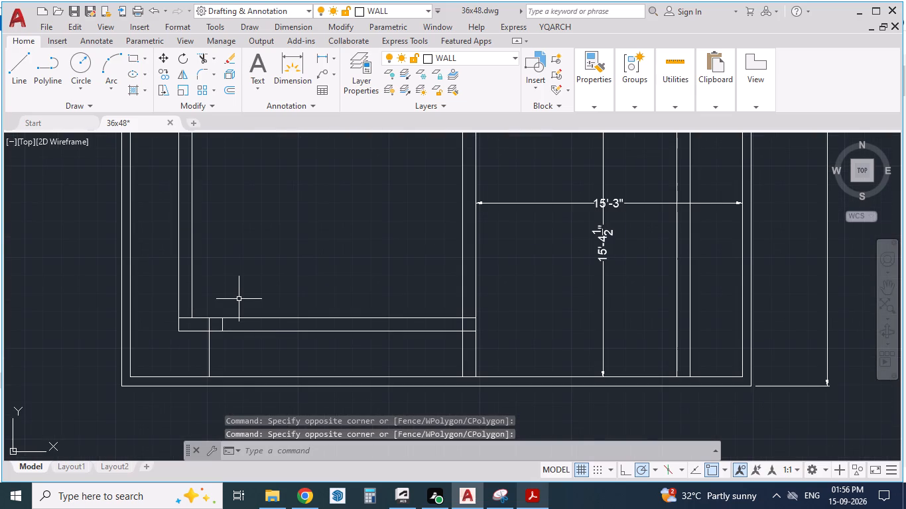
type("ex")
key("Return")
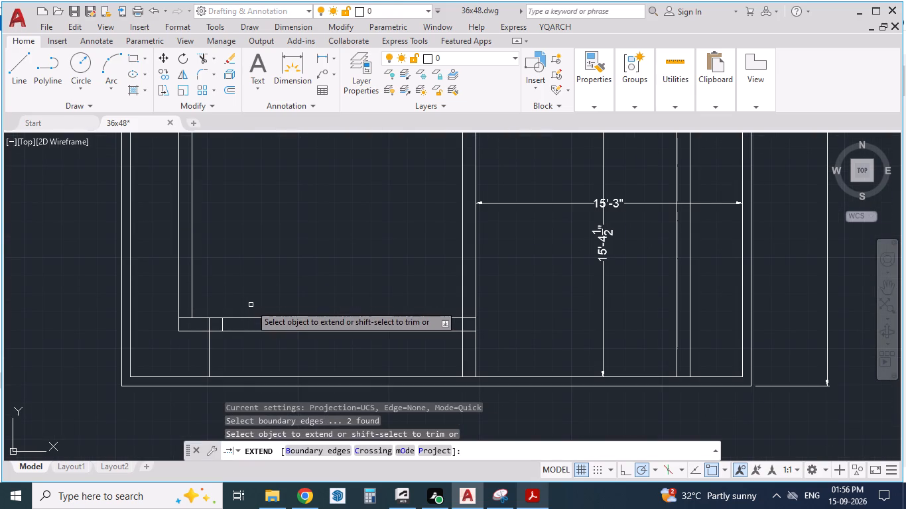
left_click(221, 323)
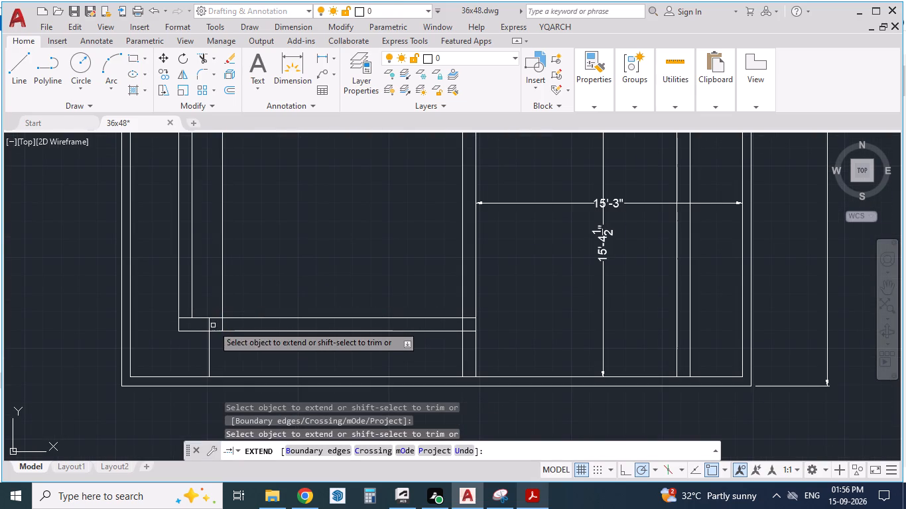
left_click(210, 327)
Extend both kitchen utility-side wall lines on to the upper line of the dining/kitchen wall and check against the reference PDF.
scroll(246, 336, "down", 3)
scroll(247, 293, "up", 2)
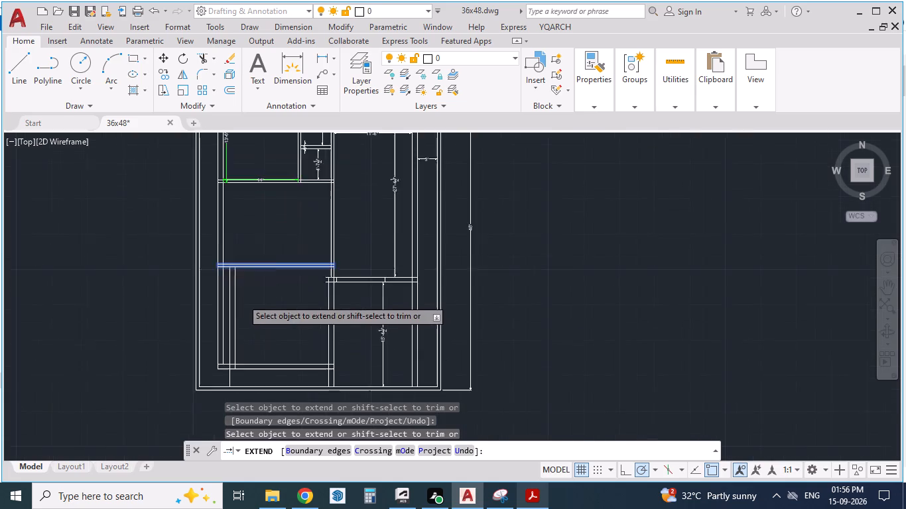
scroll(239, 272, "up", 2)
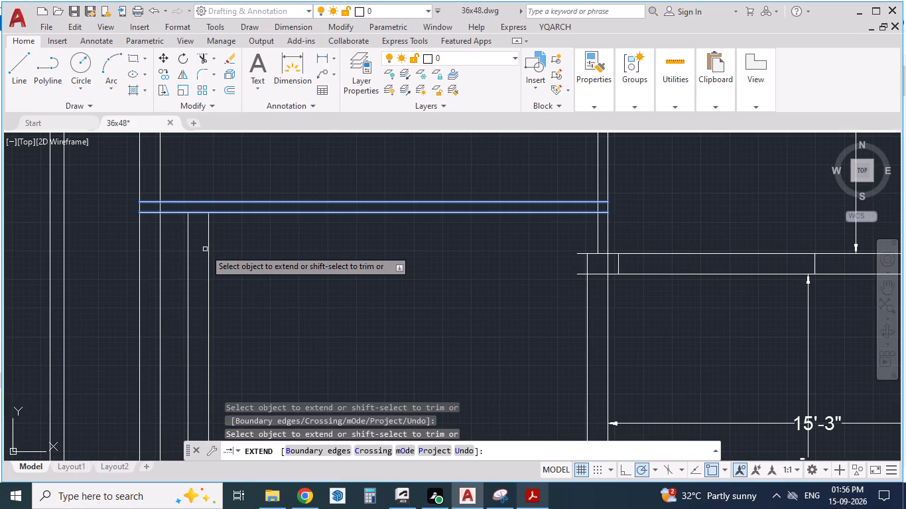
left_click(208, 241)
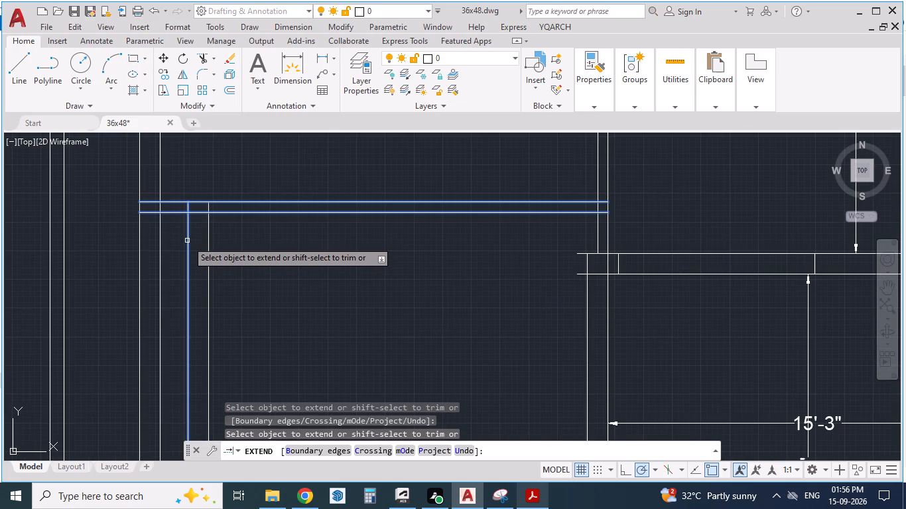
left_click(187, 241)
scroll(251, 239, "down", 4)
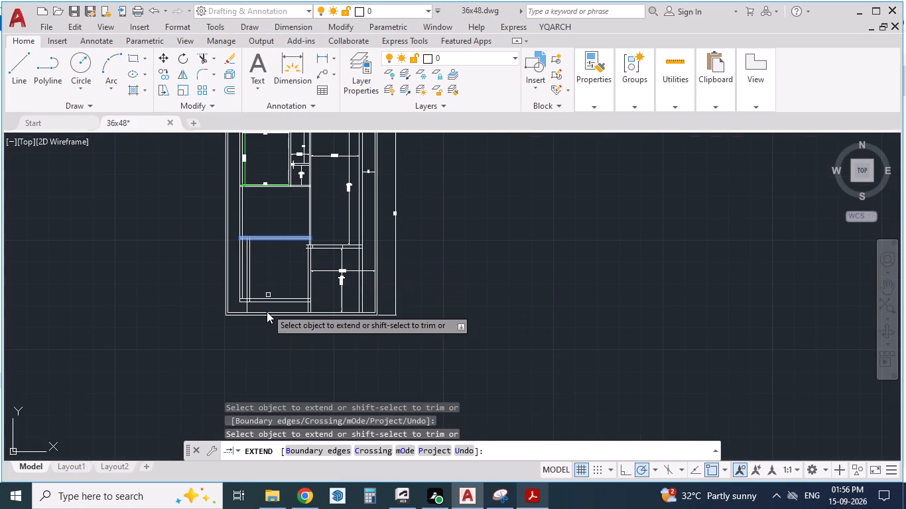
left_click(538, 492)
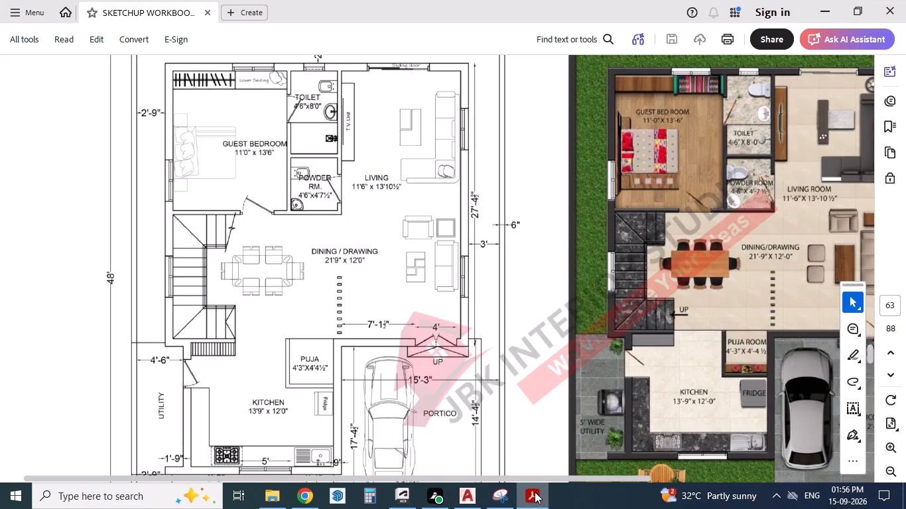
scroll(411, 240, "down", 1)
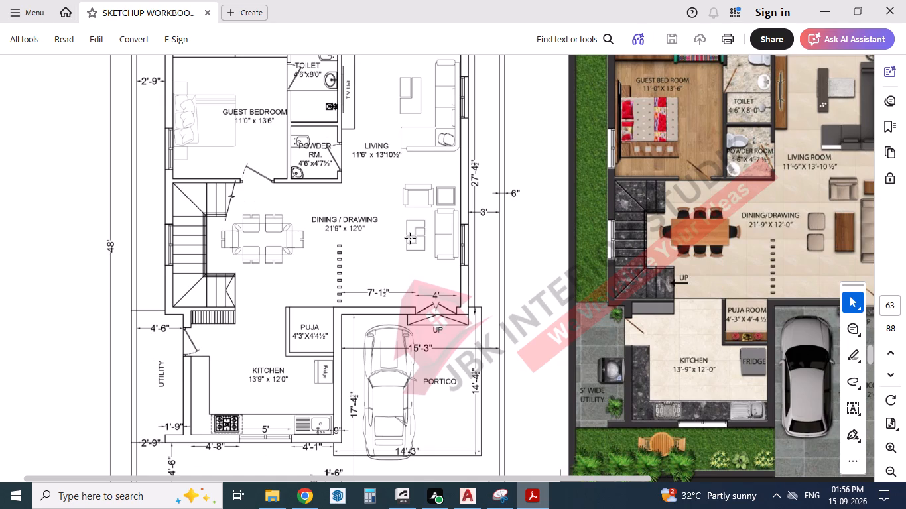
left_click(526, 498)
scroll(290, 240, "up", 2)
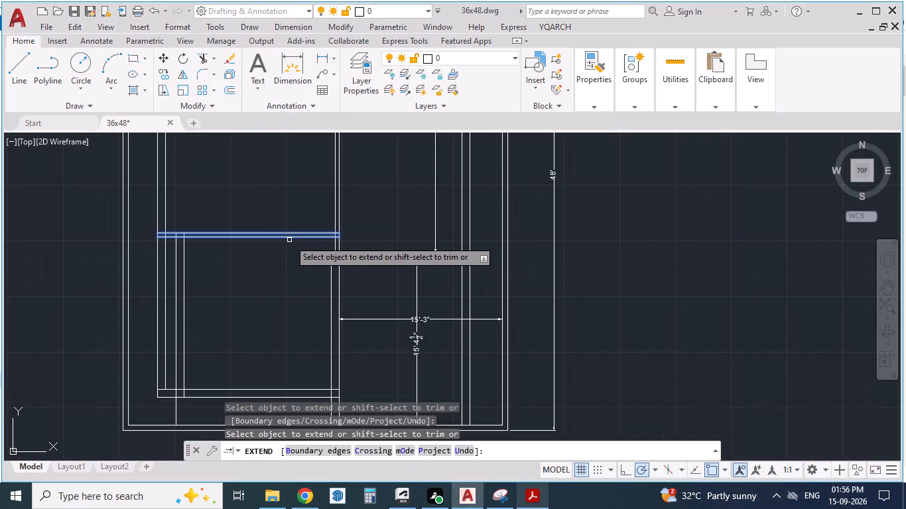
scroll(289, 241, "up", 2)
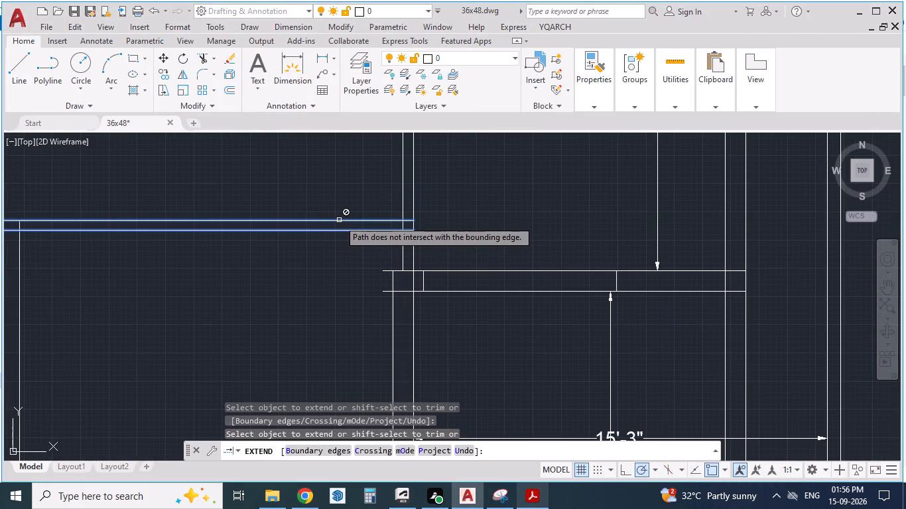
key("Escape")
key("Escape")
Trim away both lines of the old west wall between the dining/kitchen wall and the kitchen's bottom wall.
scroll(350, 220, "down", 2)
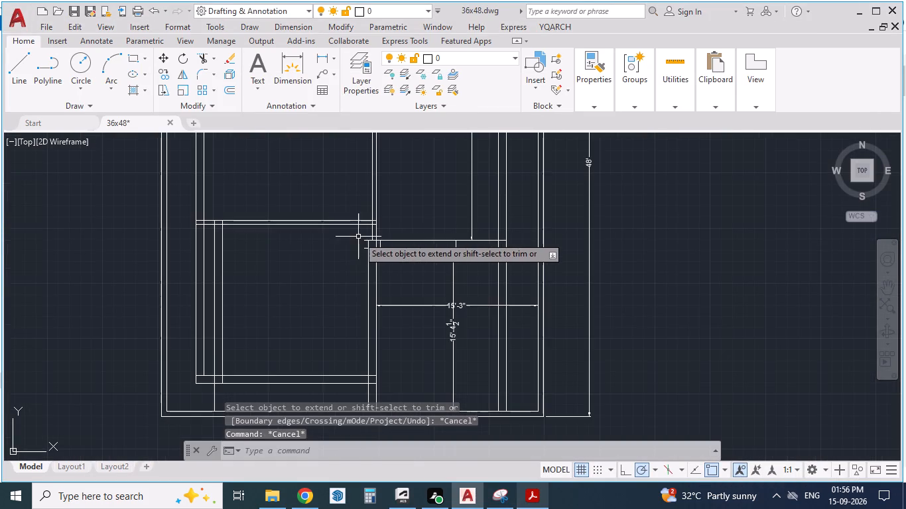
scroll(358, 237, "down", 1)
scroll(285, 275, "up", 2)
type("tr")
key("Return")
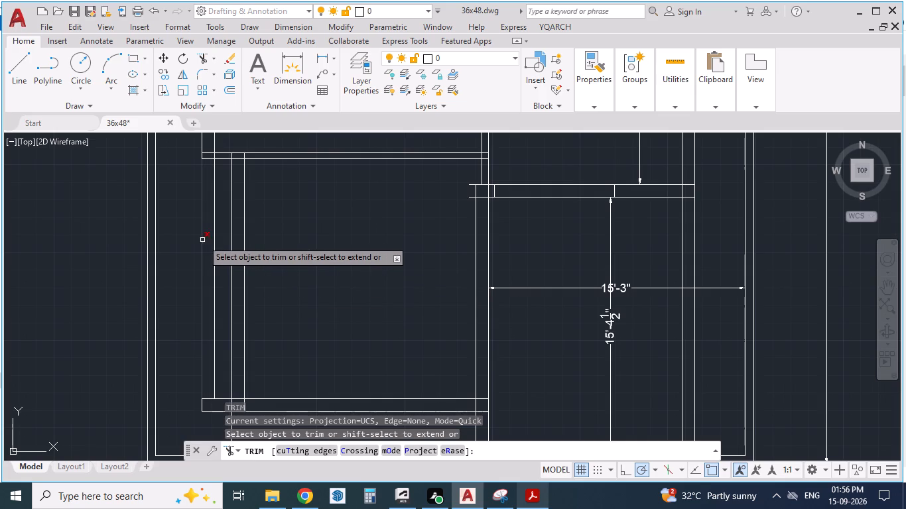
left_click(201, 239)
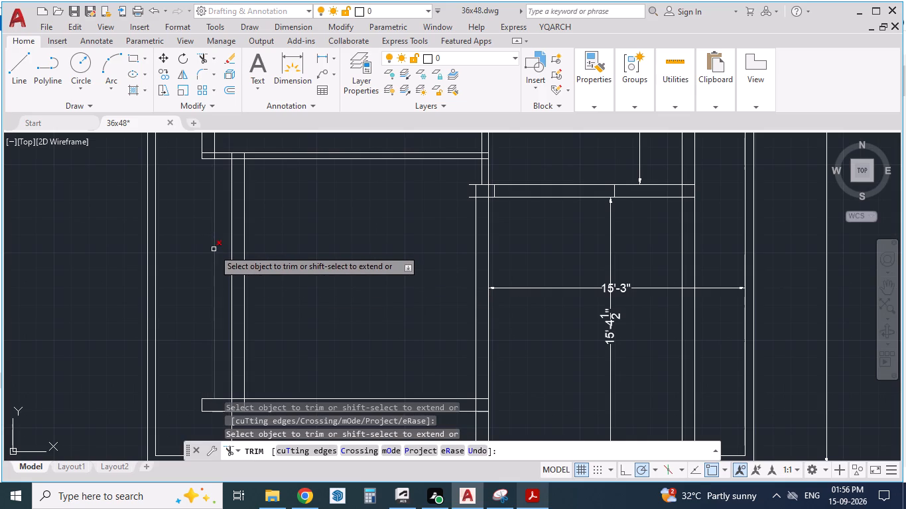
left_click(214, 249)
Trim the overlapping segments at the dining/kitchen wall's west corner and at its junction with the kitchen's utility-side wall.
scroll(203, 270, "down", 1)
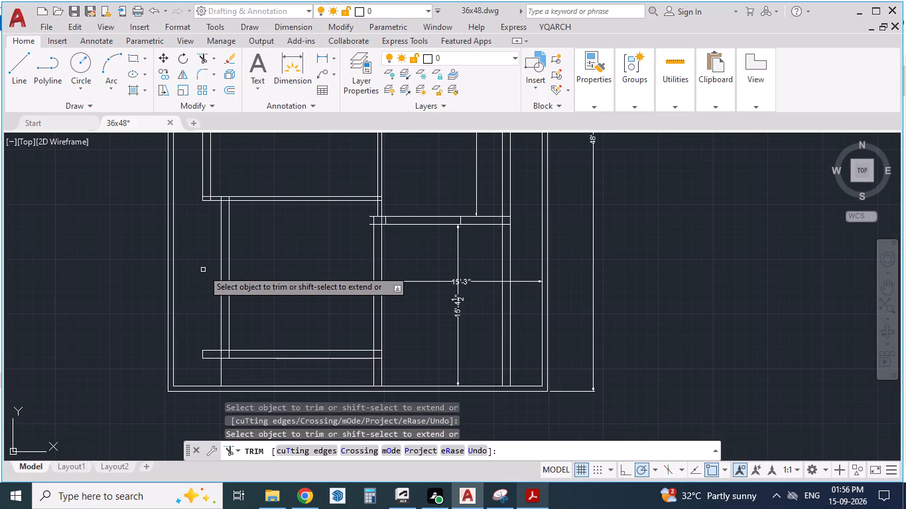
scroll(204, 190, "up", 1)
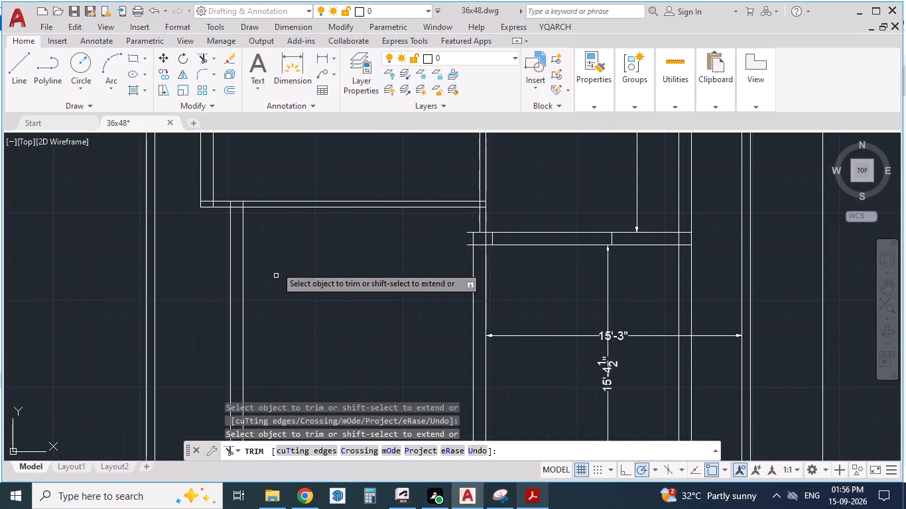
scroll(210, 188, "up", 3)
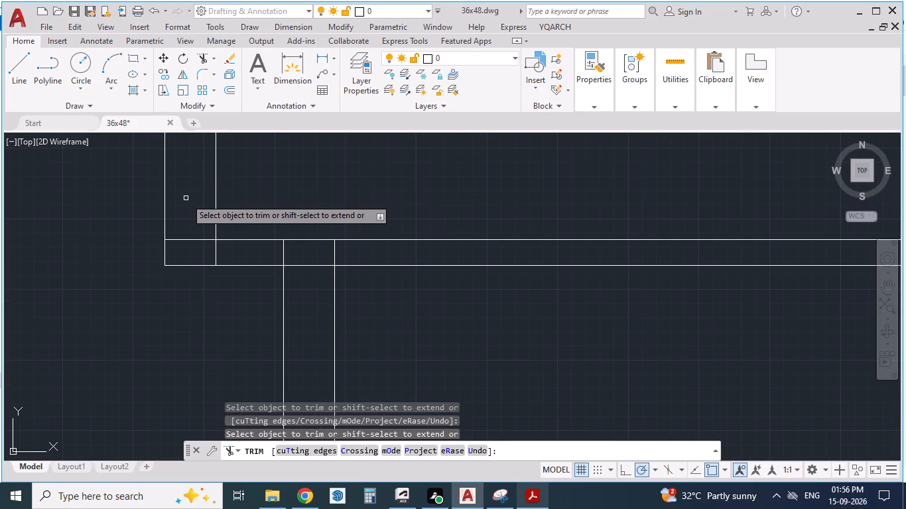
left_click_drag(186, 198, 228, 249)
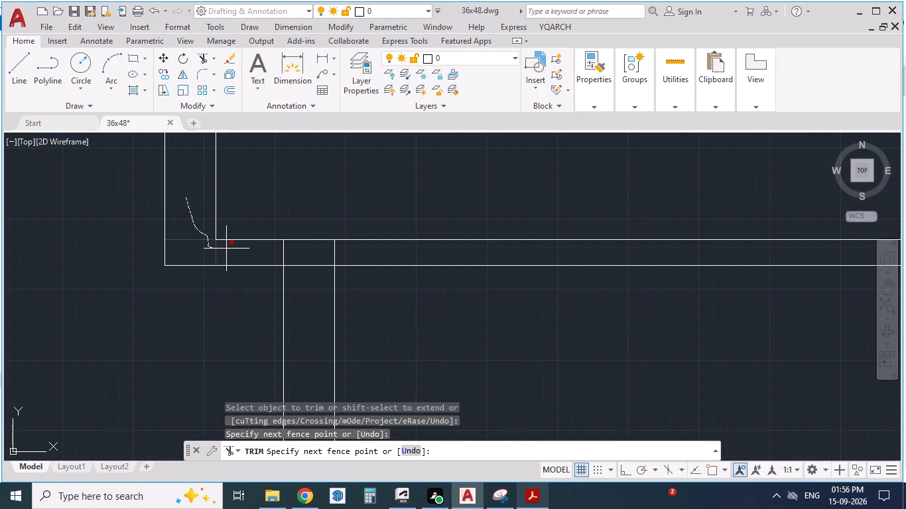
left_click_drag(228, 249, 300, 249)
left_click_drag(300, 249, 349, 251)
scroll(292, 183, "down", 2)
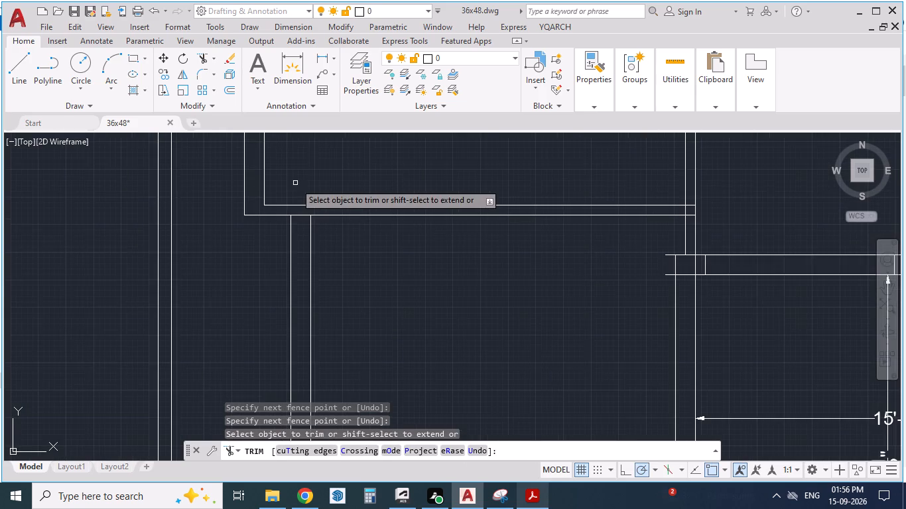
scroll(298, 184, "down", 3)
scroll(332, 249, "up", 1)
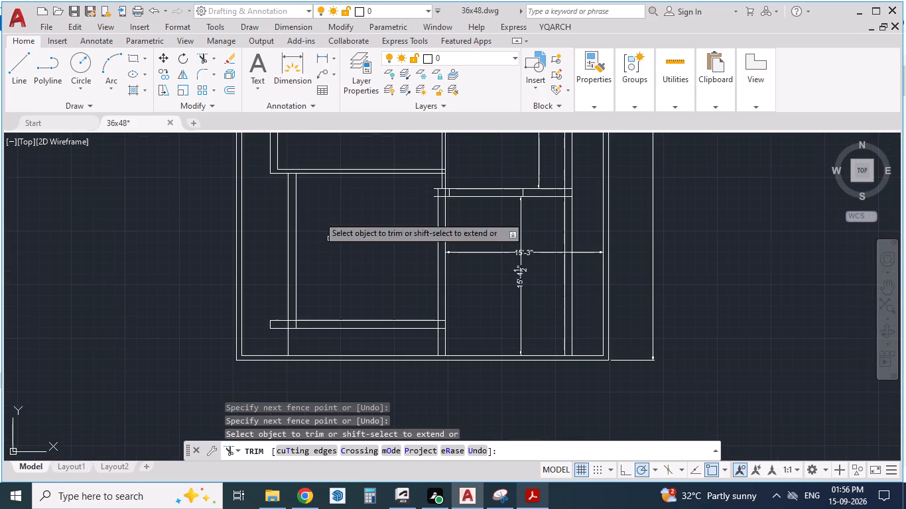
scroll(272, 148, "up", 2)
left_click(310, 201)
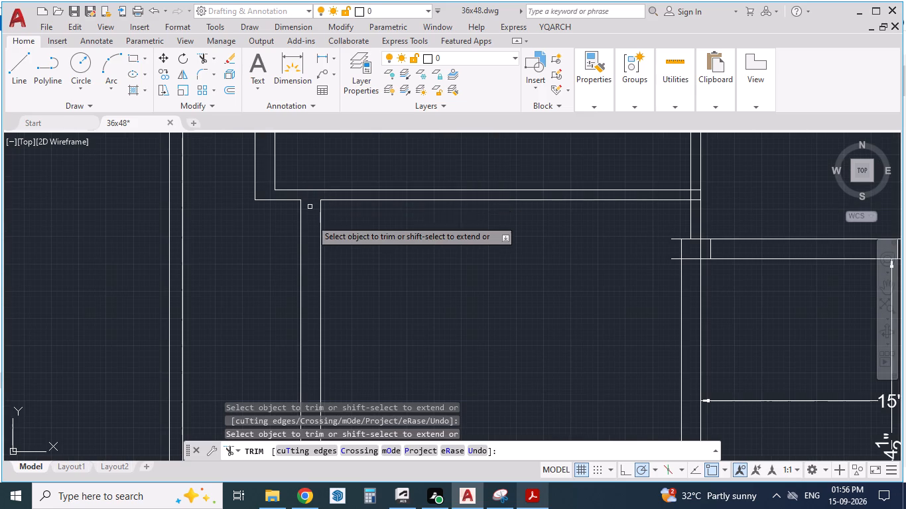
Compare the kitchen and utility walls with the layout in the reference PDF.
scroll(299, 165, "down", 3)
left_click(538, 492)
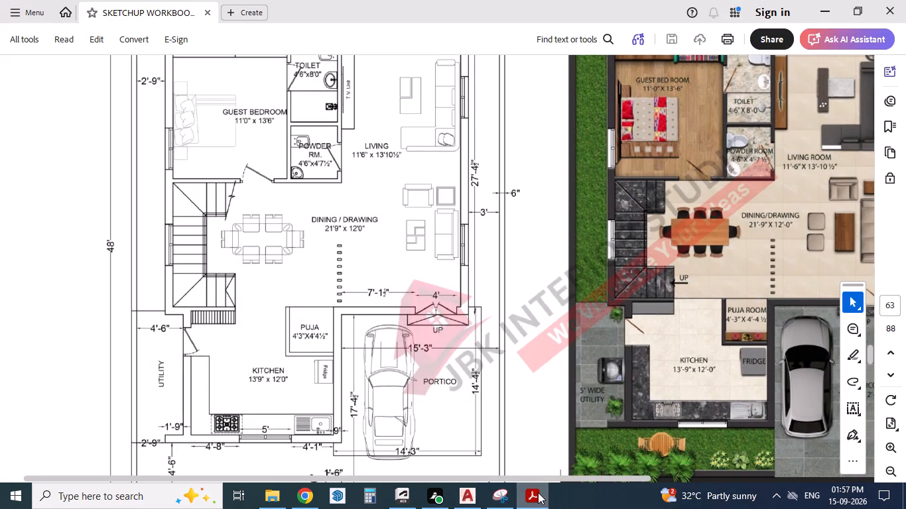
left_click(538, 492)
left_click(538, 492)
left_click(534, 494)
scroll(294, 148, "up", 2)
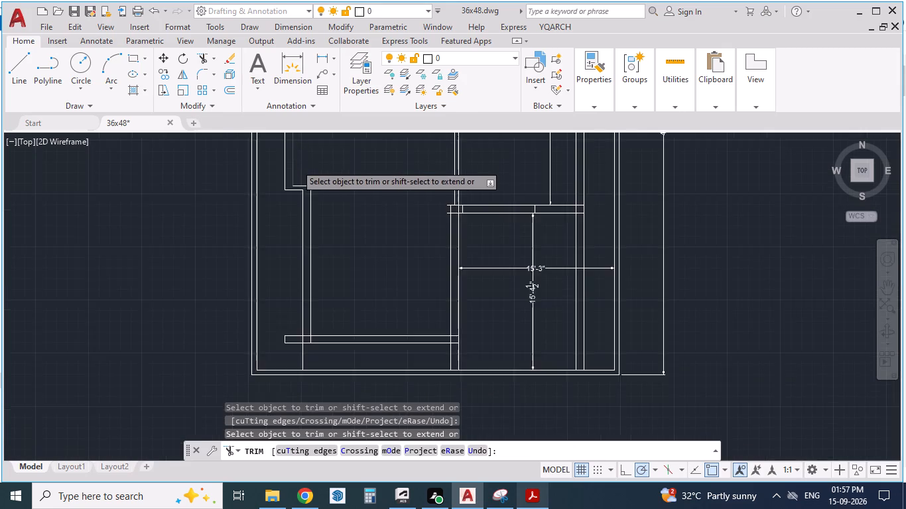
Undo the last trim operation on the old west wall and the kitchen's upper-left wall junctions.
key("Escape")
key("Escape")
key("Escape")
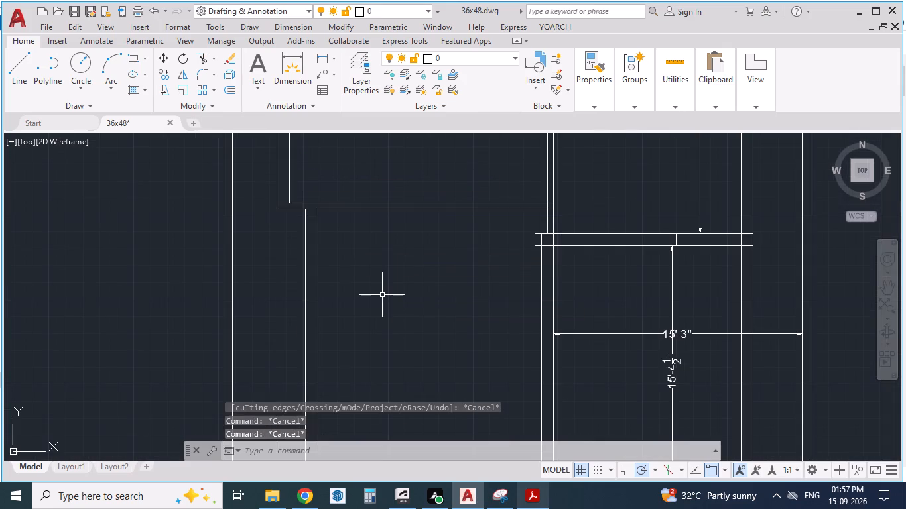
key("ctrl+z")
Trim the dining/kitchen wall lines back to the outer line of the kitchen's utility-side wall, across the gap to the old west wall.
scroll(216, 135, "up", 1)
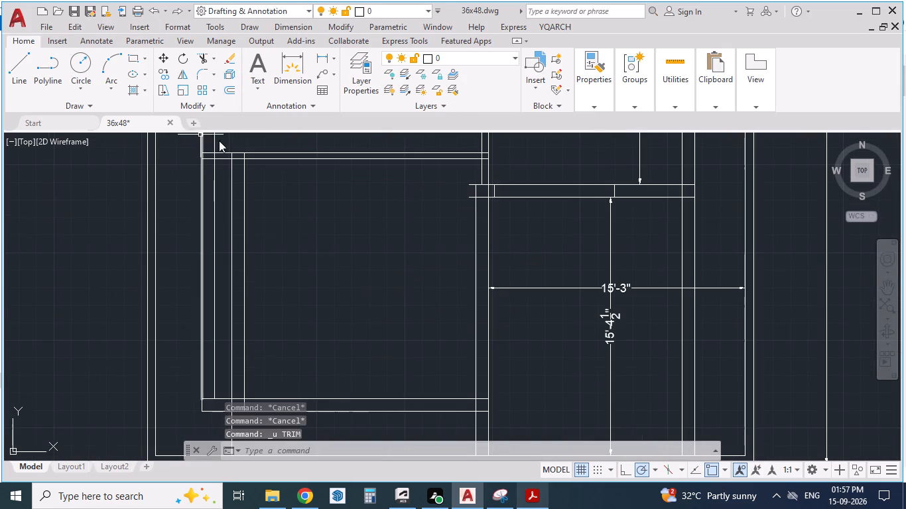
scroll(219, 141, "up", 2)
type("tr")
key("Return")
scroll(229, 238, "down", 1)
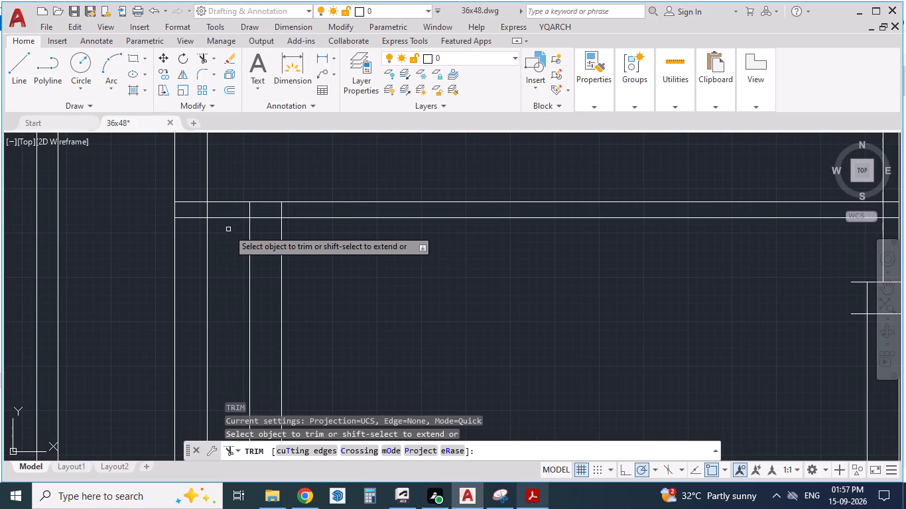
left_click(222, 220)
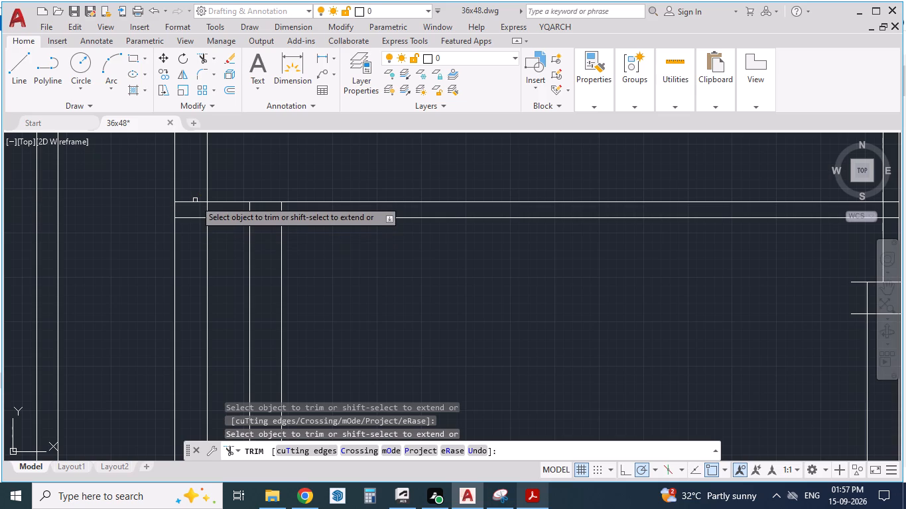
left_click(194, 201)
left_click(227, 203)
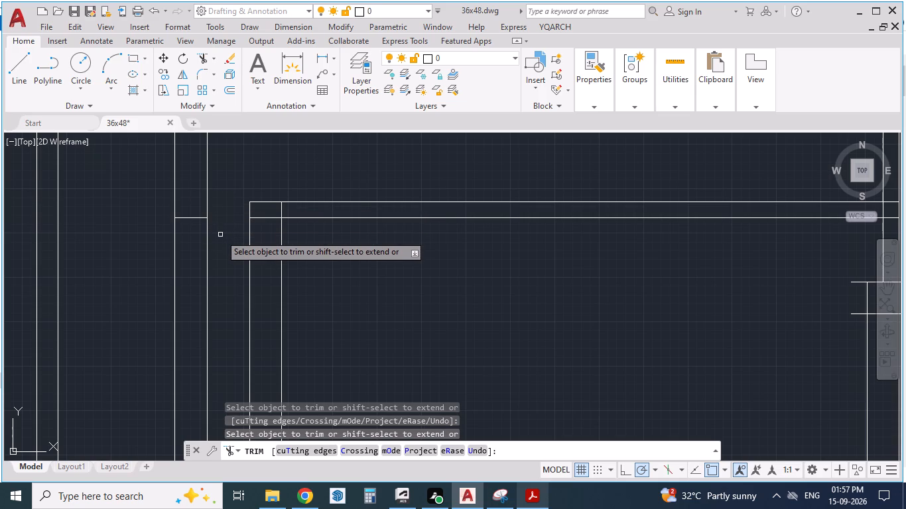
key("Escape")
key("Escape")
Draw a line from the top of the utility-side wall's outer line west to the old west wall's outer line.
key("l")
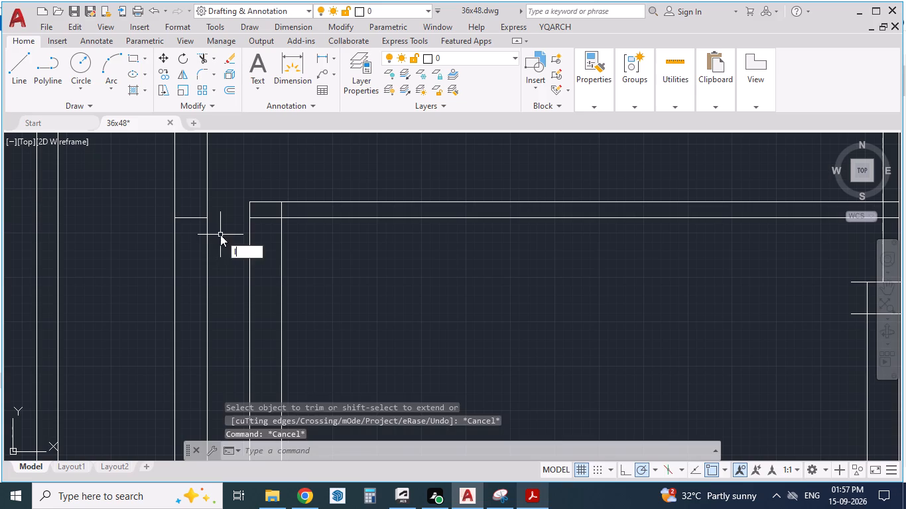
key("Return")
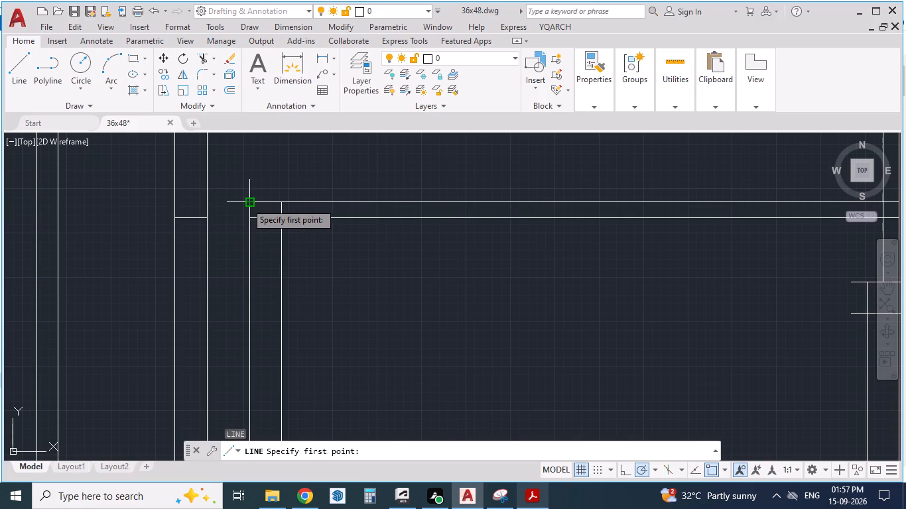
left_click(246, 203)
left_click(175, 201)
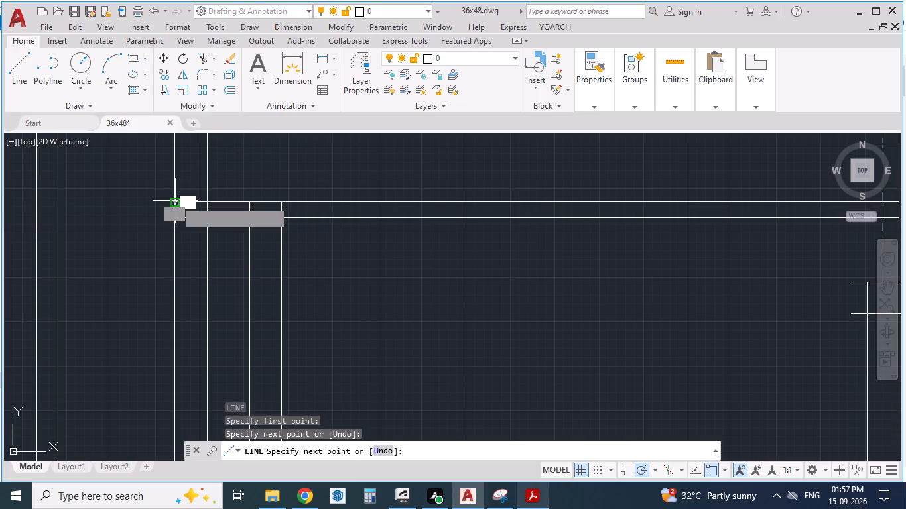
key("Return")
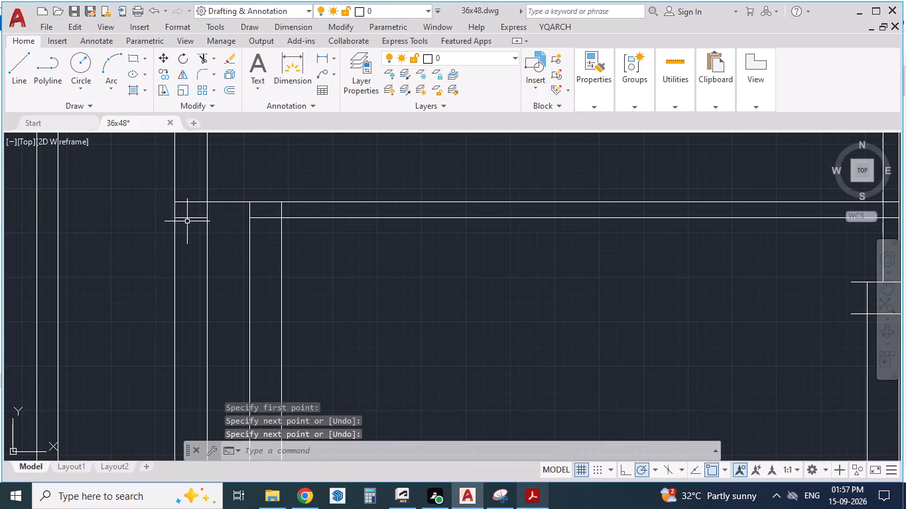
Delete the leftover lower segment inside the old west wall and trim the dining/kitchen wall's lower line inside the utility-side wall.
left_click(188, 217)
key("Delete")
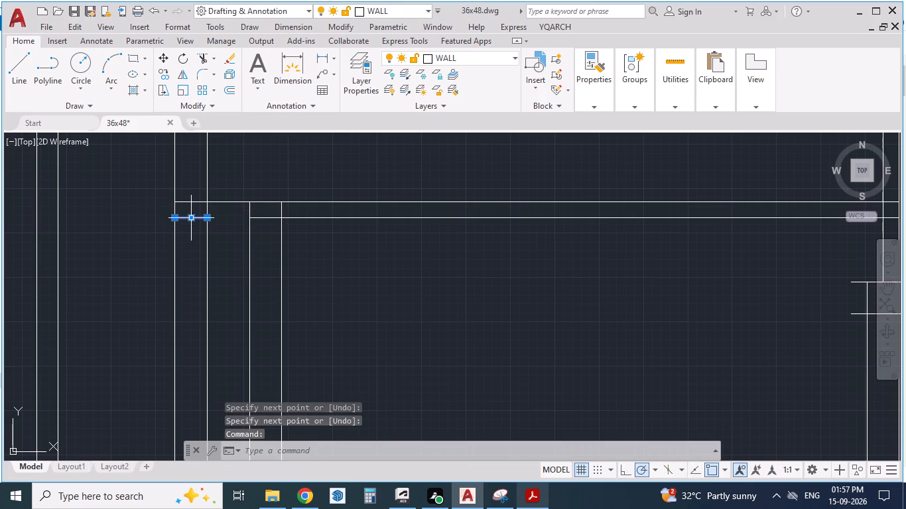
type("tr")
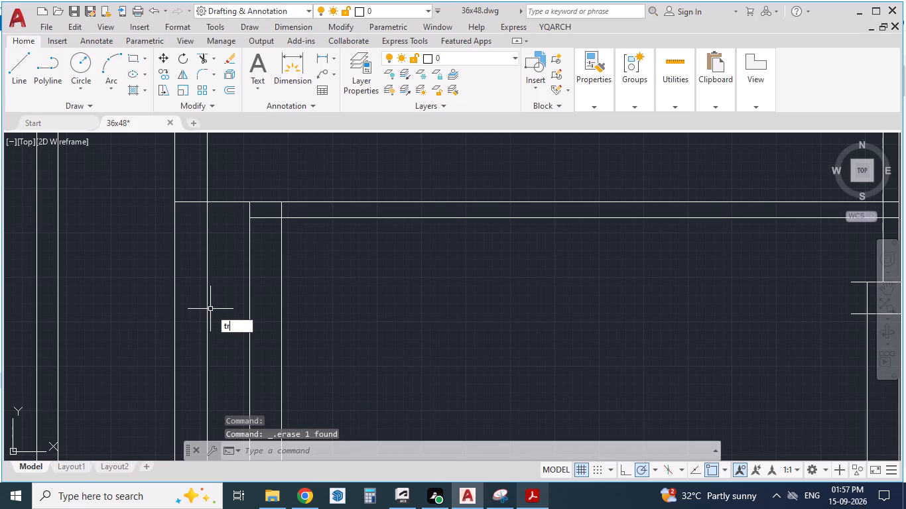
key("Return")
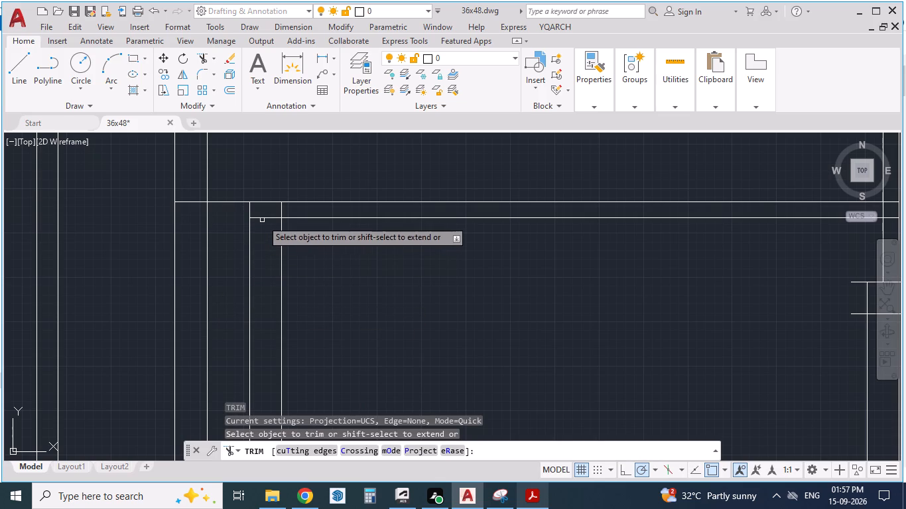
left_click(263, 220)
key("Escape")
key("Escape")
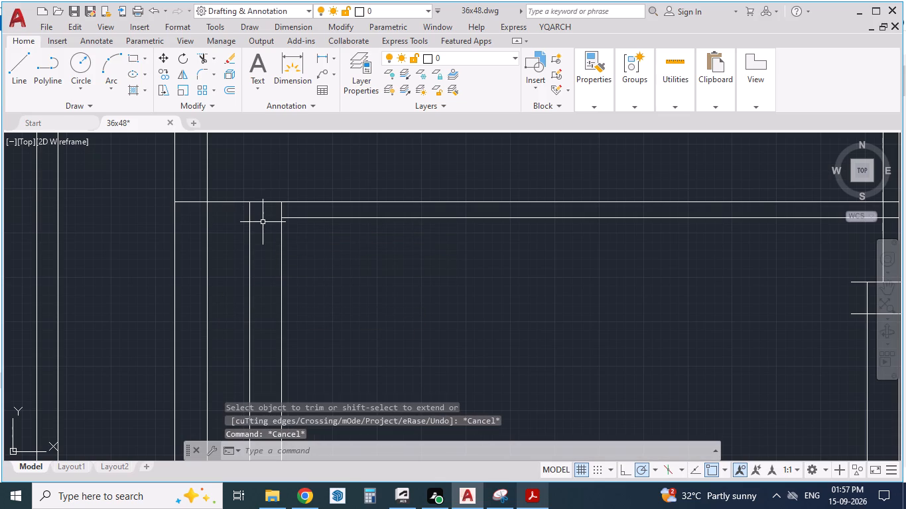
Offset the new short west line 9" toward the kitchen side to form that wall's thickness.
key("o")
key("Return")
type("9\"")
key("Return")
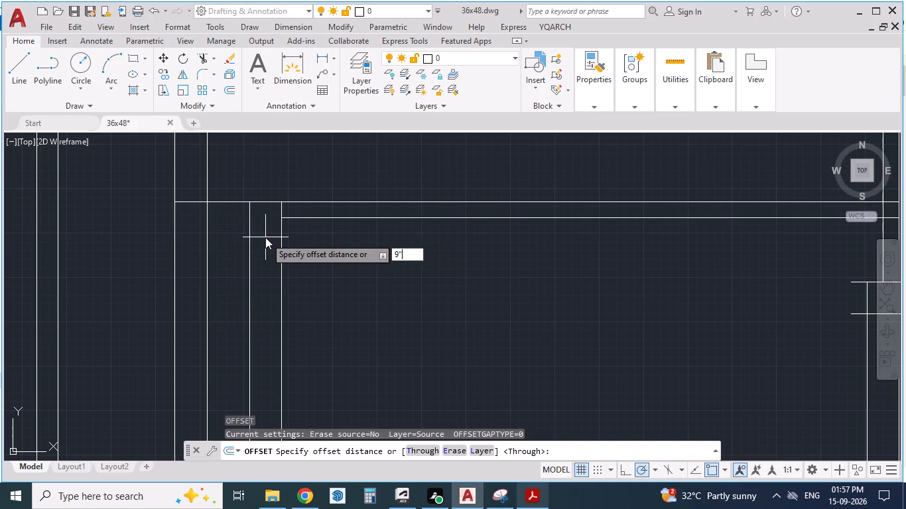
left_click(232, 202)
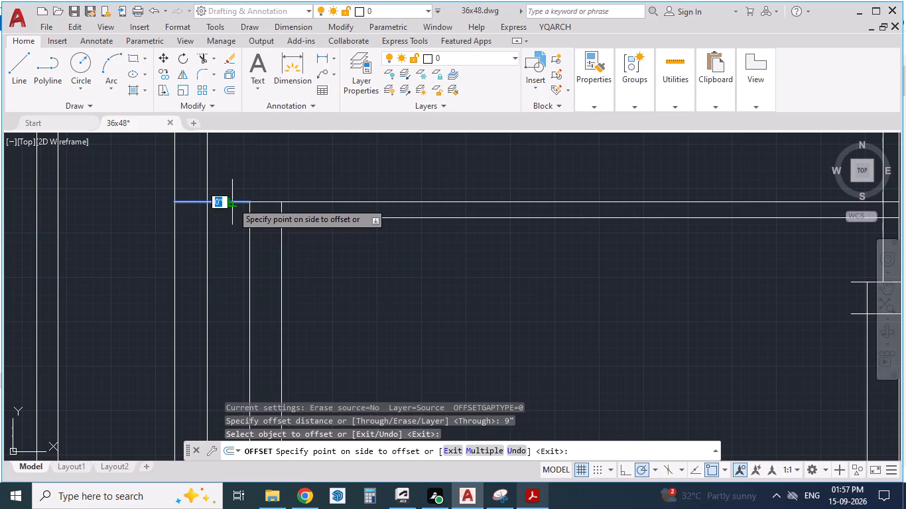
left_click(229, 261)
scroll(253, 243, "down", 1)
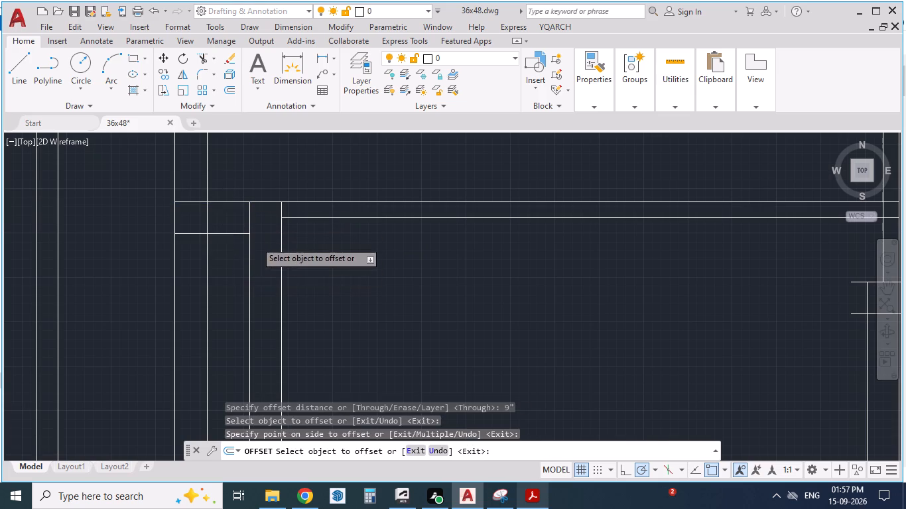
scroll(258, 240, "down", 2)
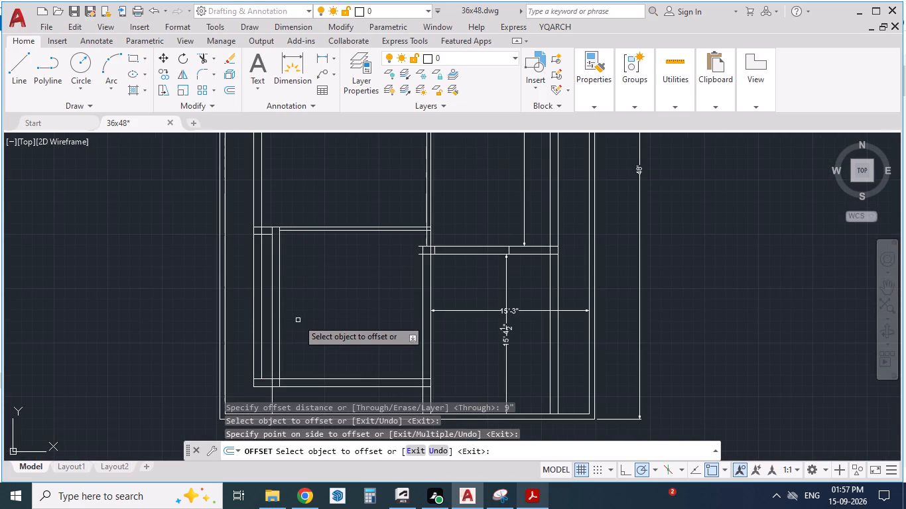
scroll(234, 333, "up", 2)
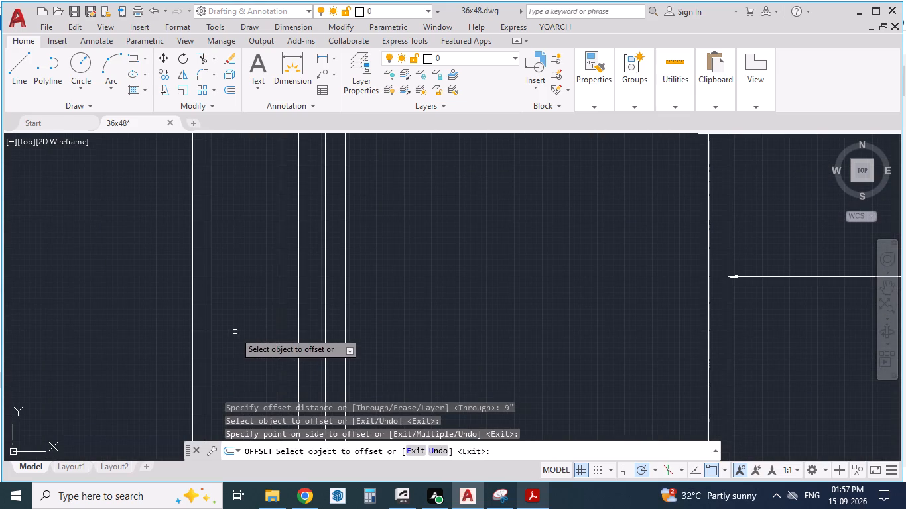
key("Escape")
key("Escape")
Trim both lines of the old west wall between the new offset line and the kitchen's bottom wall.
type("tr")
key("Return")
scroll(359, 272, "down", 1)
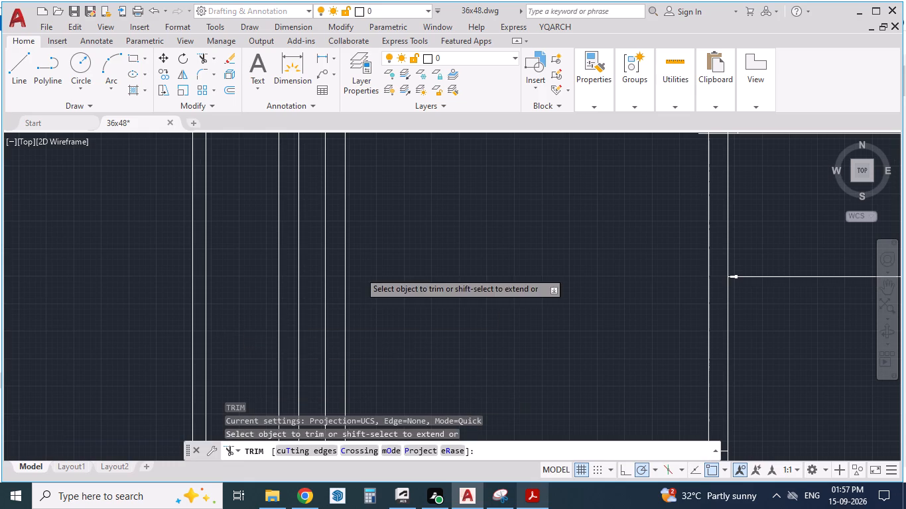
left_click_drag(294, 244, 326, 256)
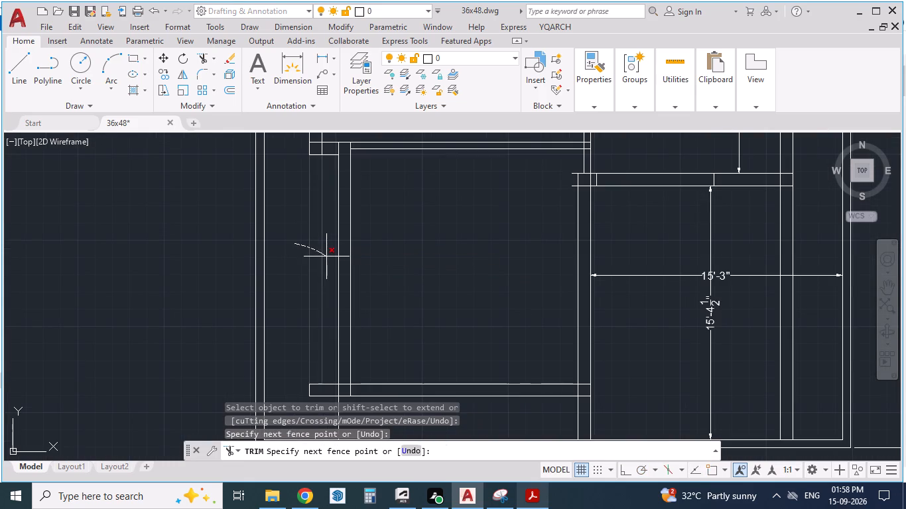
Trim the overlapping segments through the dining room's southwest corner and the top of the kitchen's utility-side wall.
scroll(307, 204, "down", 1)
scroll(332, 152, "up", 2)
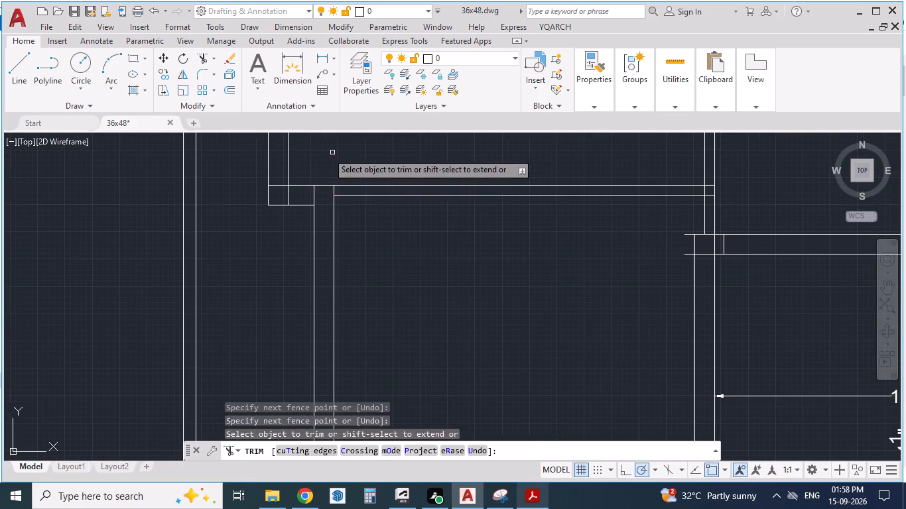
left_click_drag(279, 172, 298, 196)
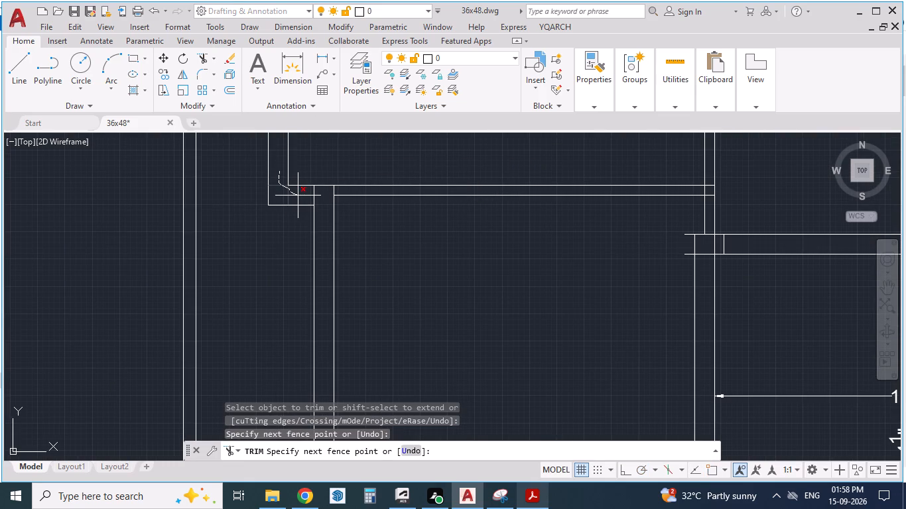
left_click_drag(298, 196, 336, 190)
left_click_drag(336, 190, 338, 190)
Trim the utility-side wall's outer line where it runs below the kitchen's bottom wall to the boundary wall.
scroll(285, 207, "down", 2)
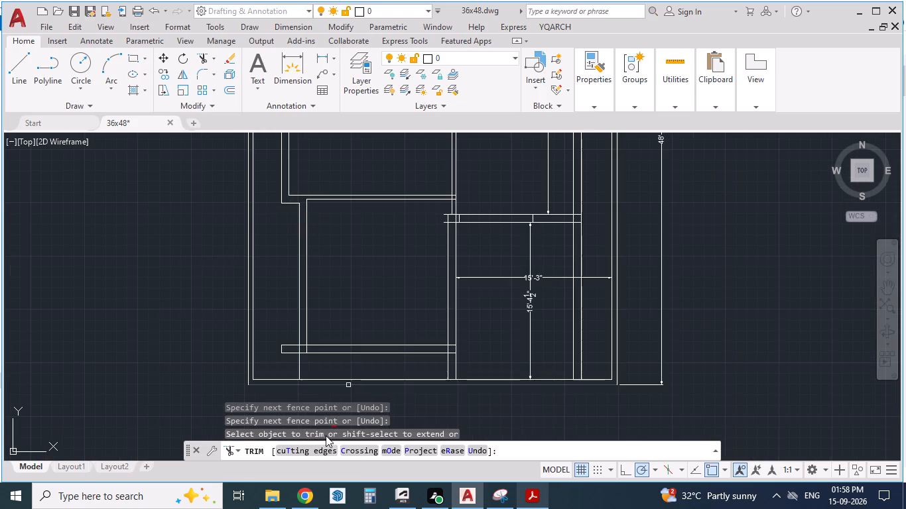
scroll(326, 354, "up", 1)
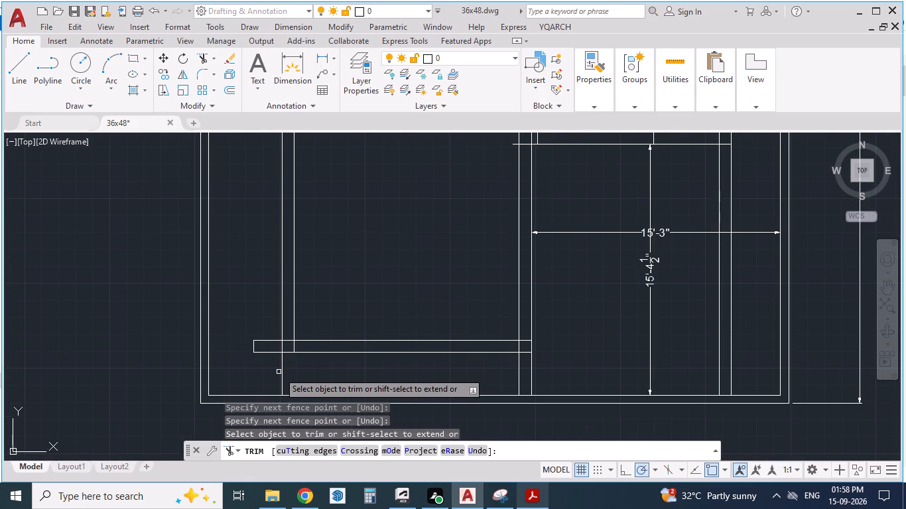
left_click(284, 373)
left_click_drag(282, 373, 269, 373)
left_click_drag(278, 372, 289, 372)
scroll(306, 290, "down", 2)
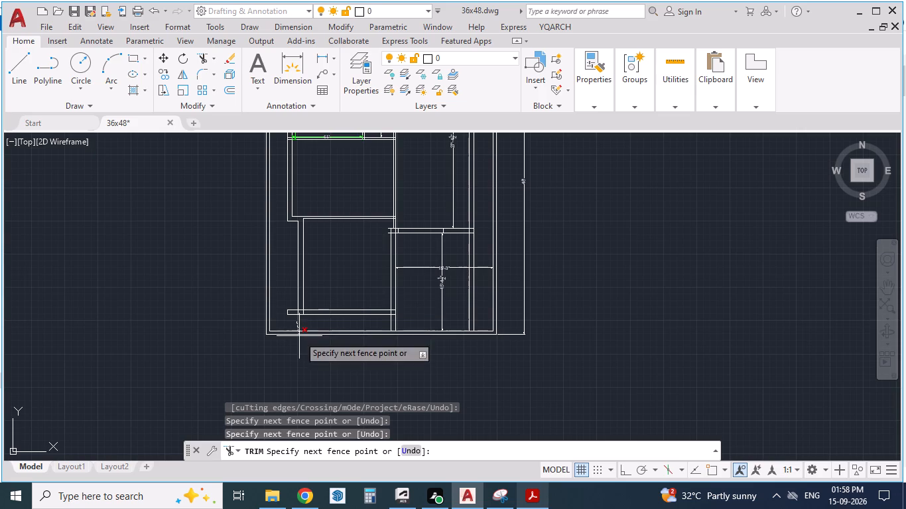
scroll(315, 325, "up", 1)
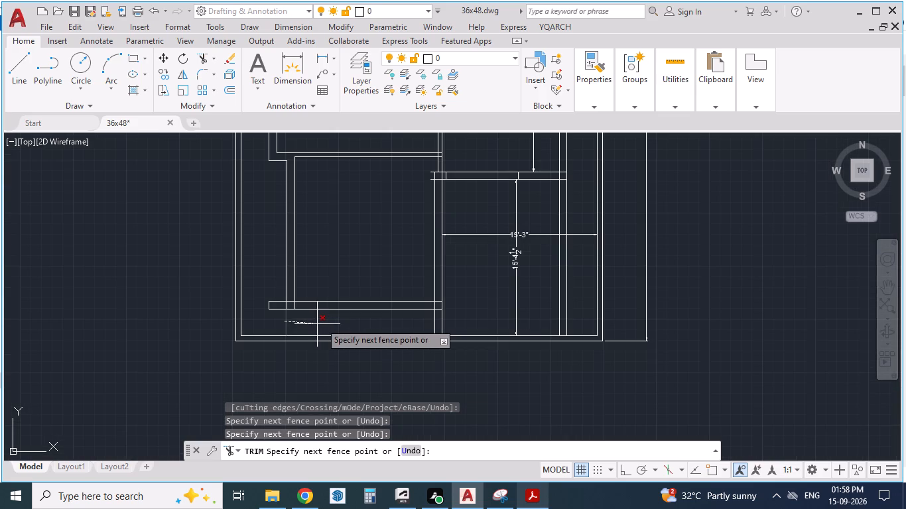
left_click(321, 323)
key("Escape")
scroll(323, 323, "down", 1)
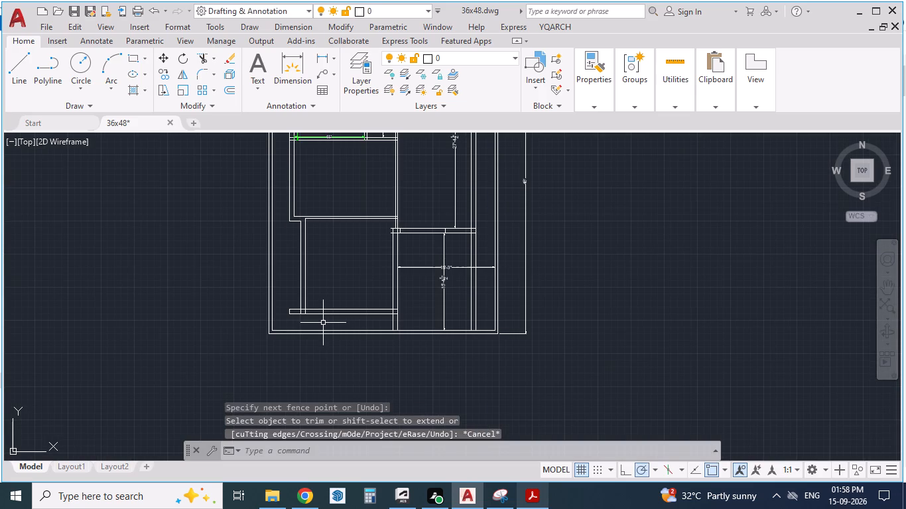
Check the reference plan, and trim the overlapping segments where the kitchen's utility-side wall meets its bottom wall.
left_click(529, 490)
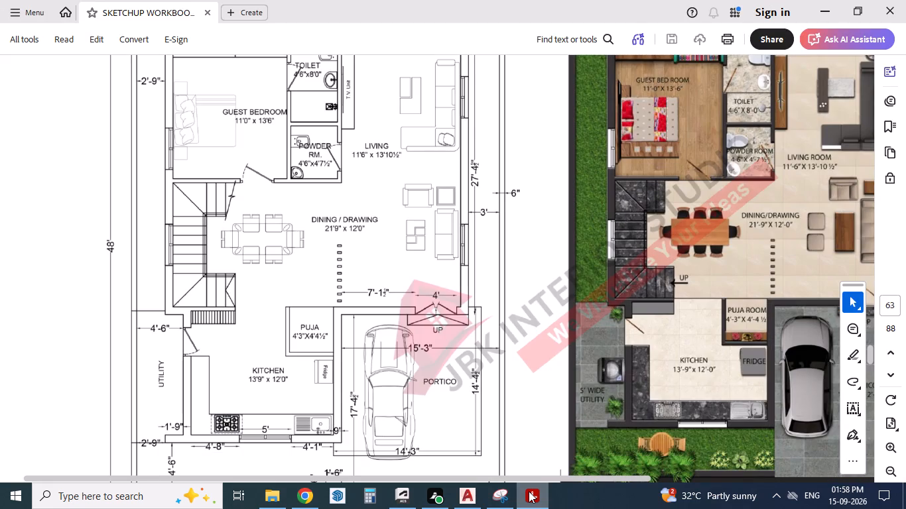
left_click(529, 491)
left_click(529, 491)
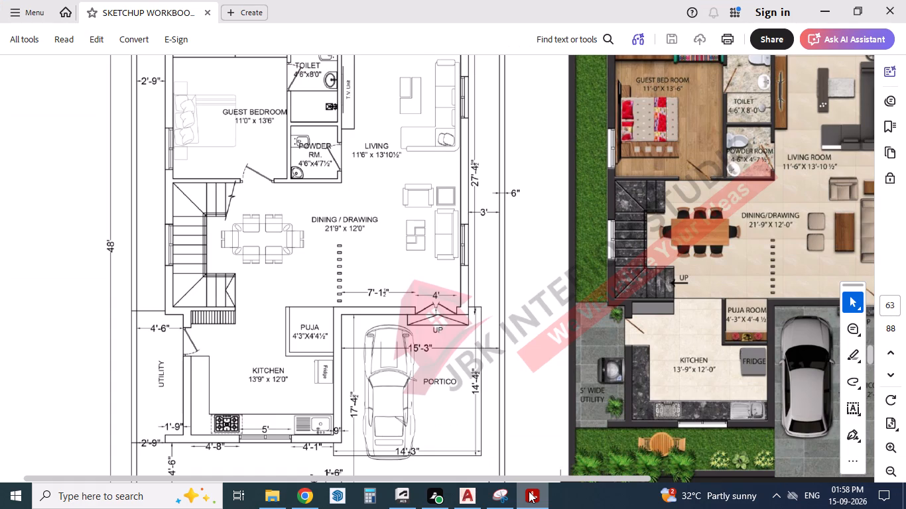
left_click(529, 491)
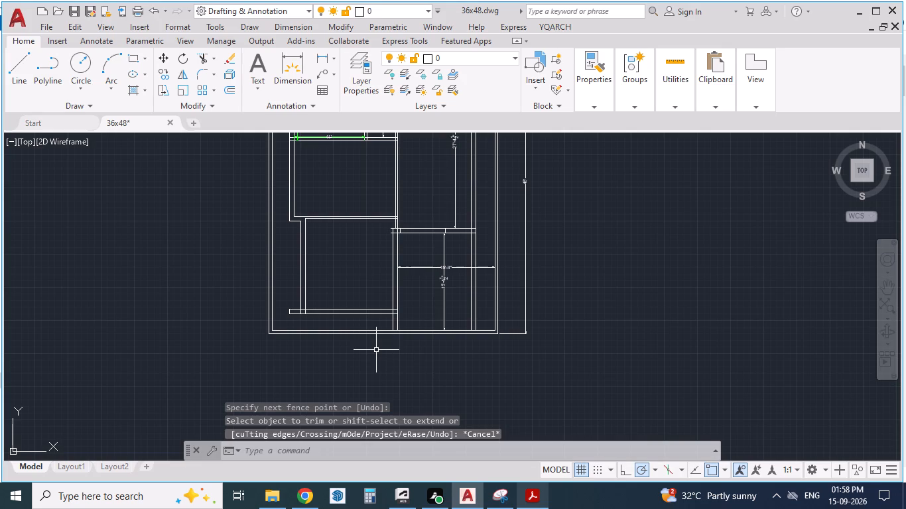
scroll(239, 301, "up", 3)
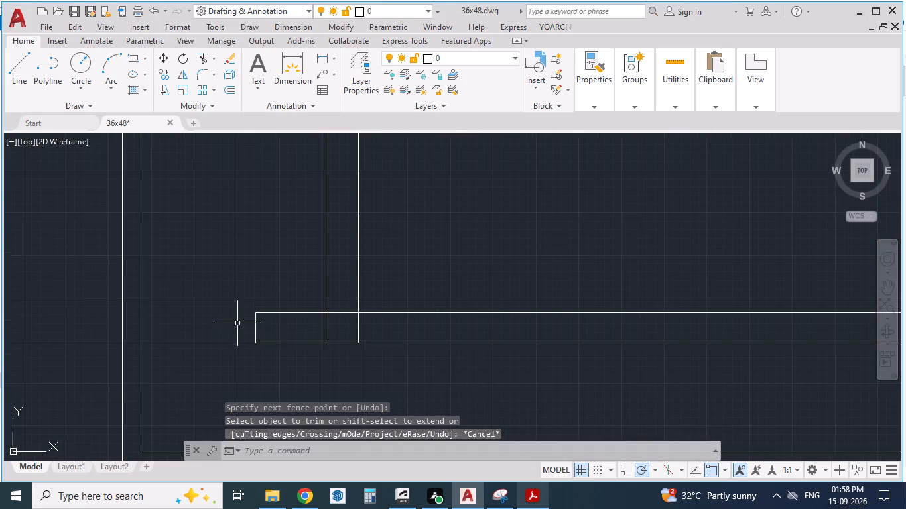
scroll(291, 312, "down", 2)
key("Escape")
key("Escape")
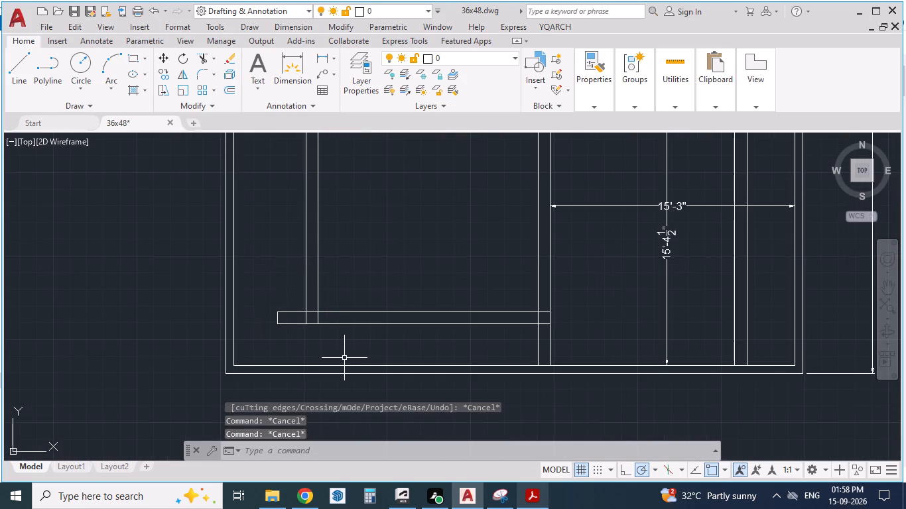
type("tr")
key("Return")
scroll(346, 355, "up", 1)
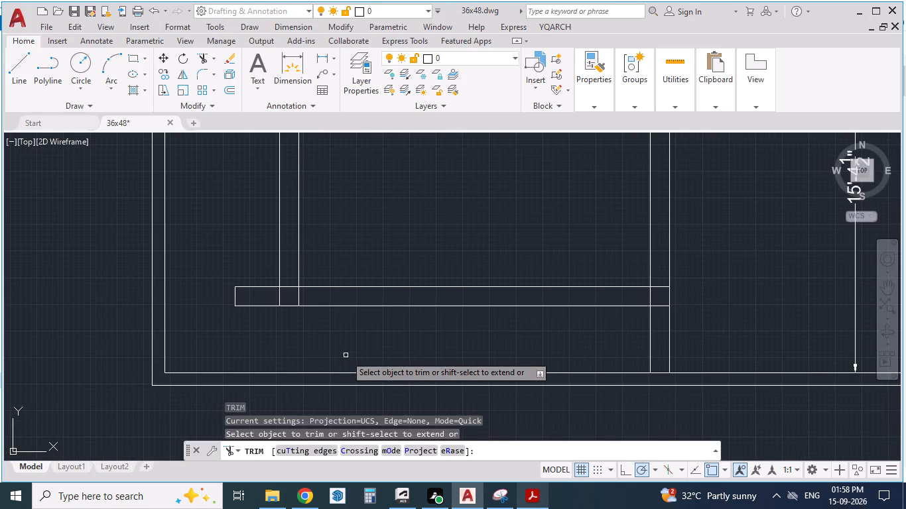
left_click_drag(265, 296, 310, 297)
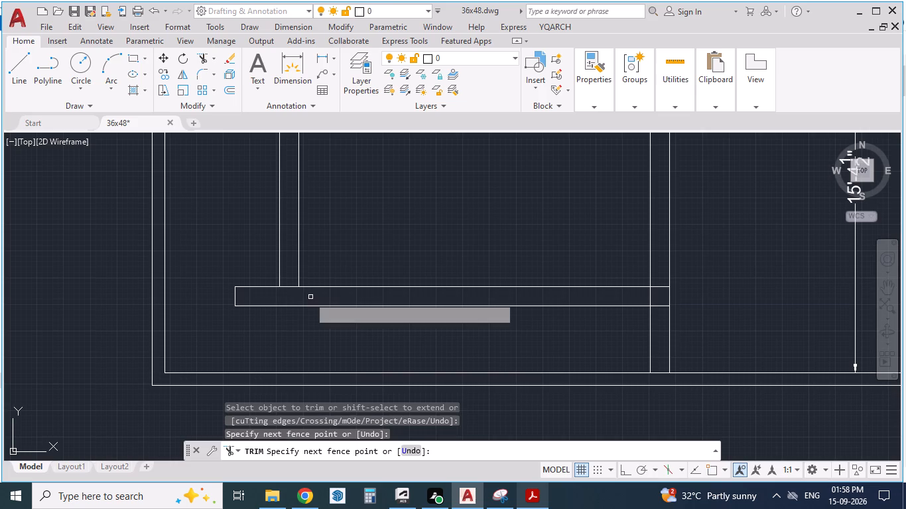
left_click(289, 287)
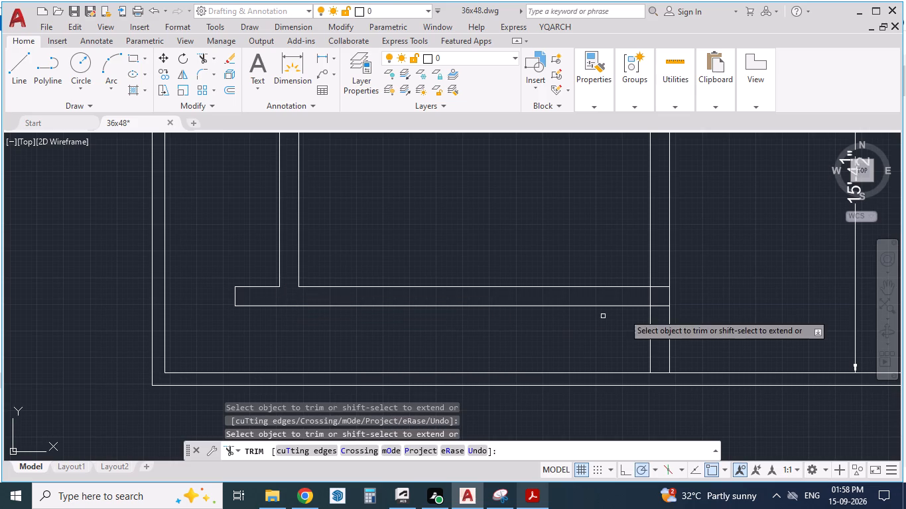
Trim the overlapping segments where the kitchen's bottom wall meets the wall shared with the portico.
left_click_drag(641, 300, 663, 315)
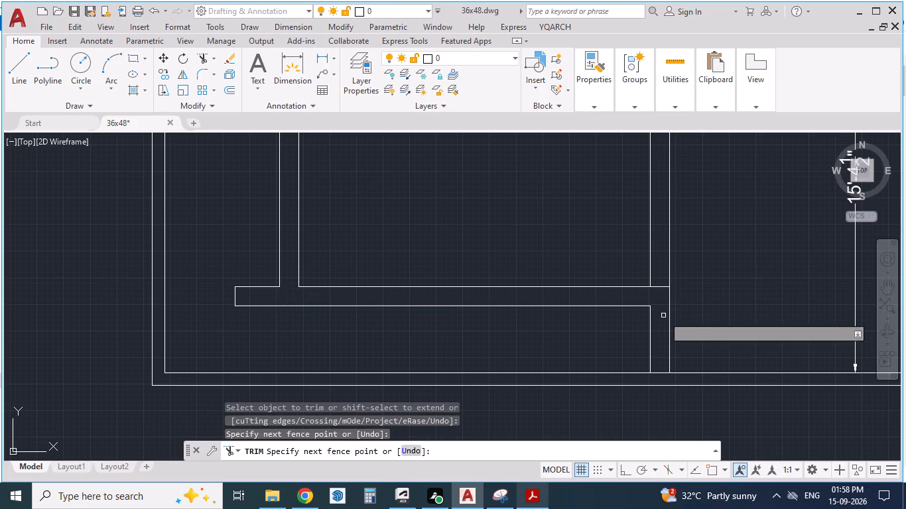
left_click(658, 288)
scroll(642, 290, "down", 3)
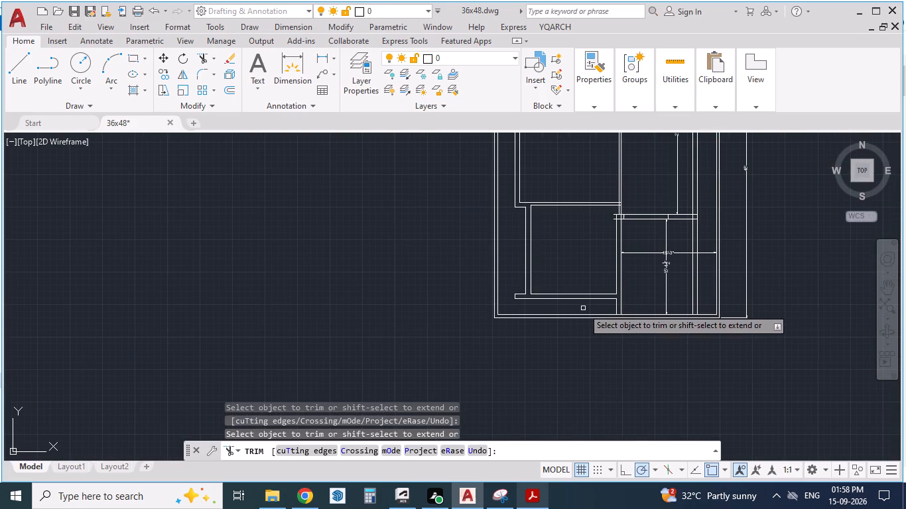
key("Escape")
key("Escape")
Trim the projecting stubs, overlapping segments and short cross line at the portico's top corner beside the kitchen, following the reference plan.
scroll(415, 308, "down", 1)
scroll(531, 275, "up", 1)
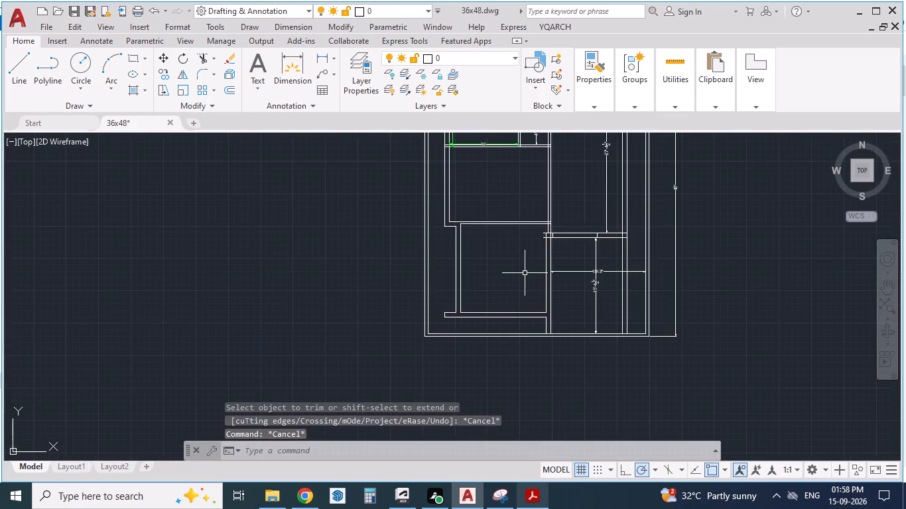
scroll(525, 273, "up", 1)
left_click(529, 499)
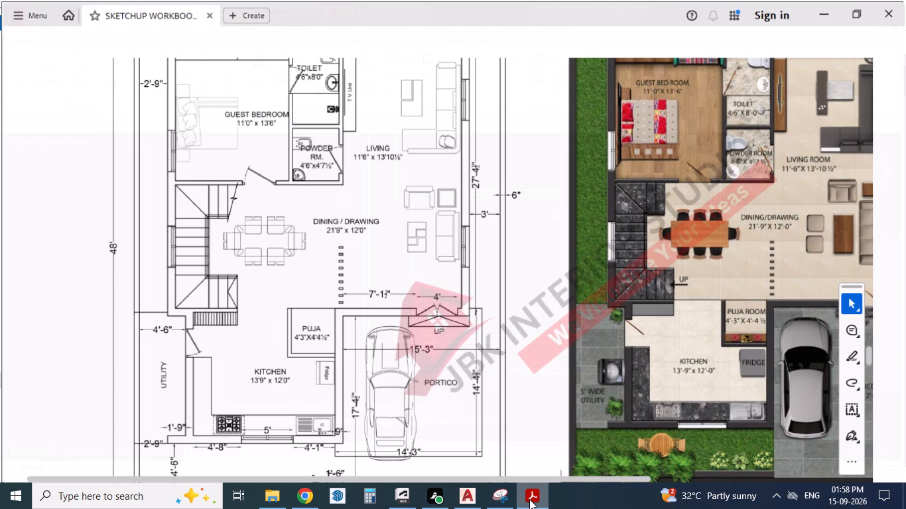
left_click(529, 499)
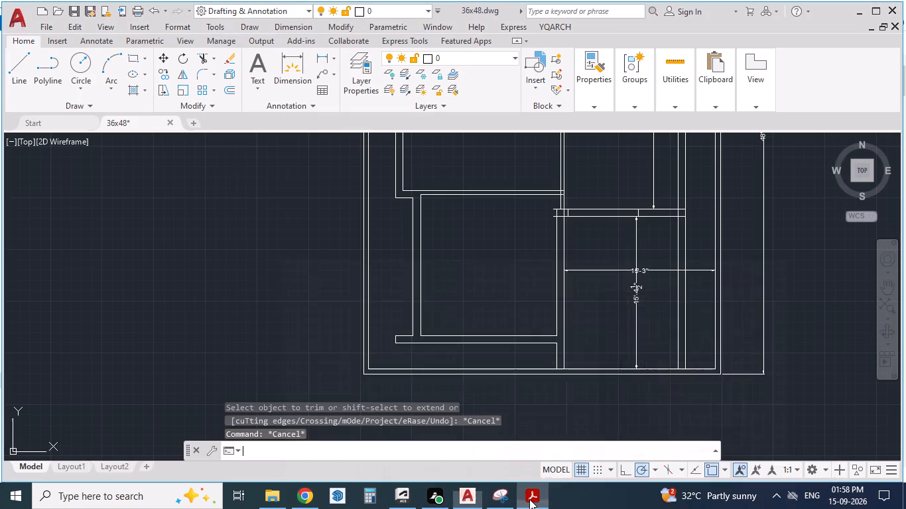
left_click(529, 499)
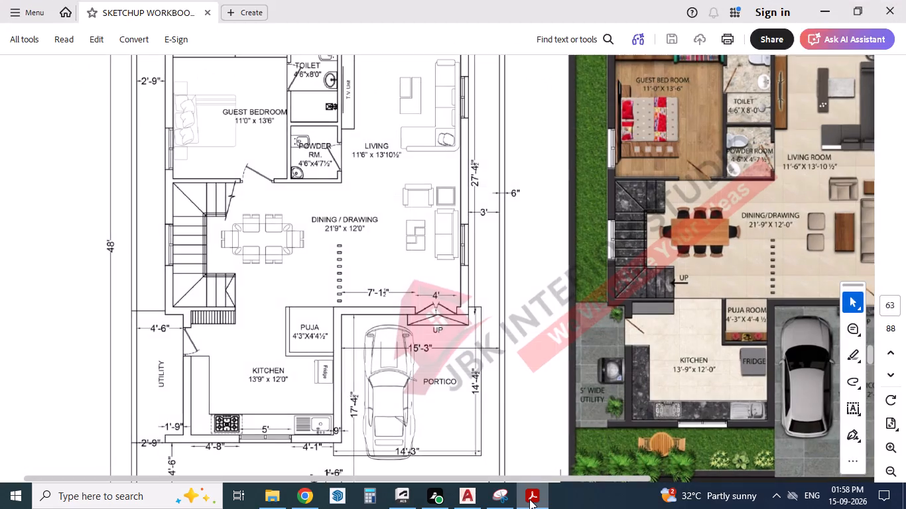
left_click(529, 499)
scroll(595, 181, "up", 2)
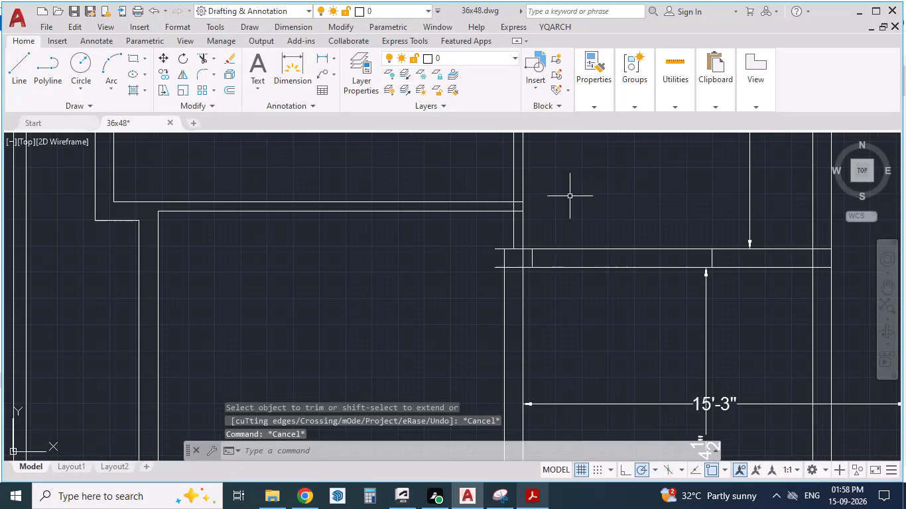
scroll(538, 278, "up", 1)
type("tr")
key("Return")
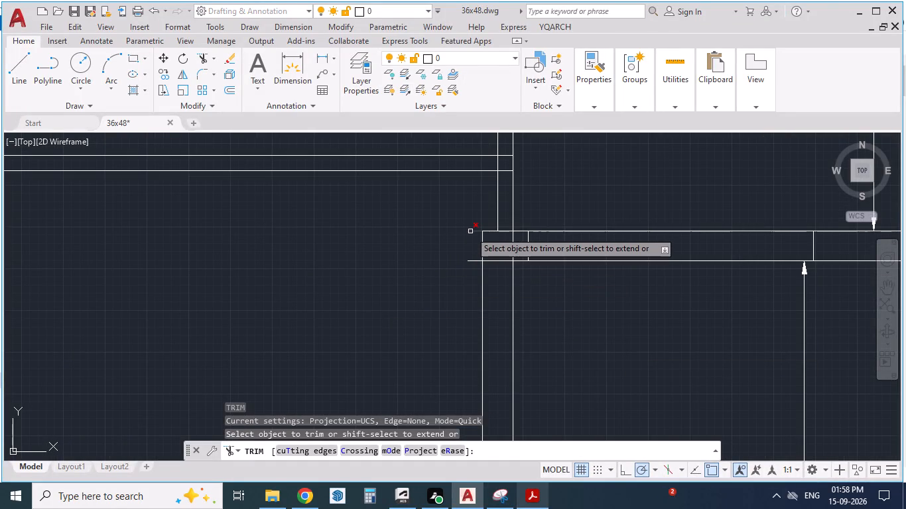
left_click(470, 231)
left_click(473, 262)
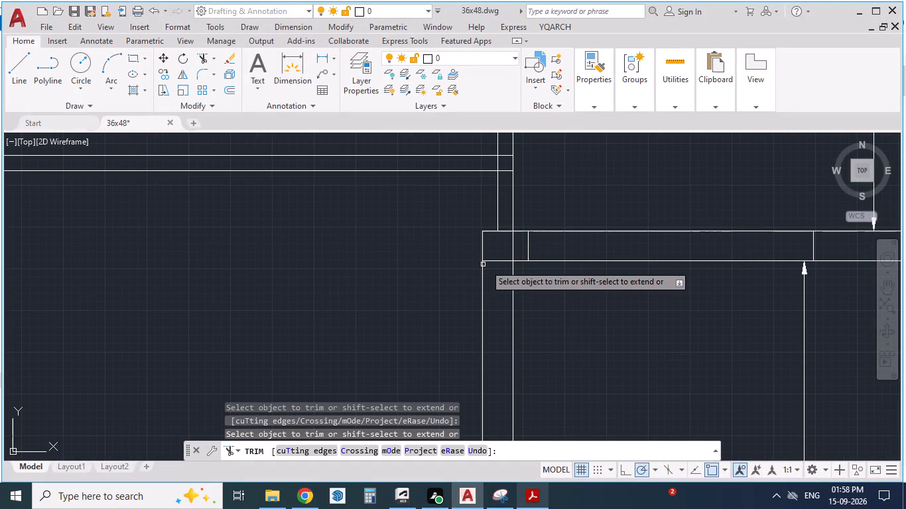
left_click(491, 260)
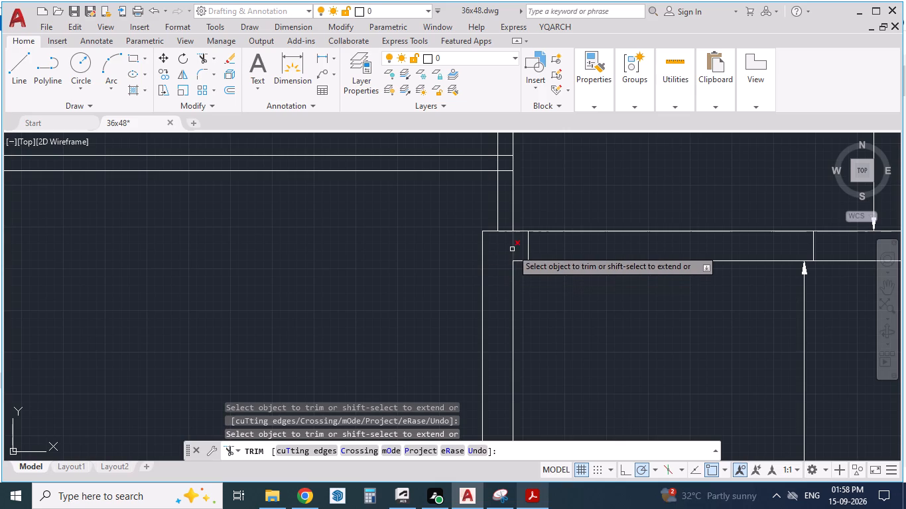
left_click(512, 249)
left_click(529, 247)
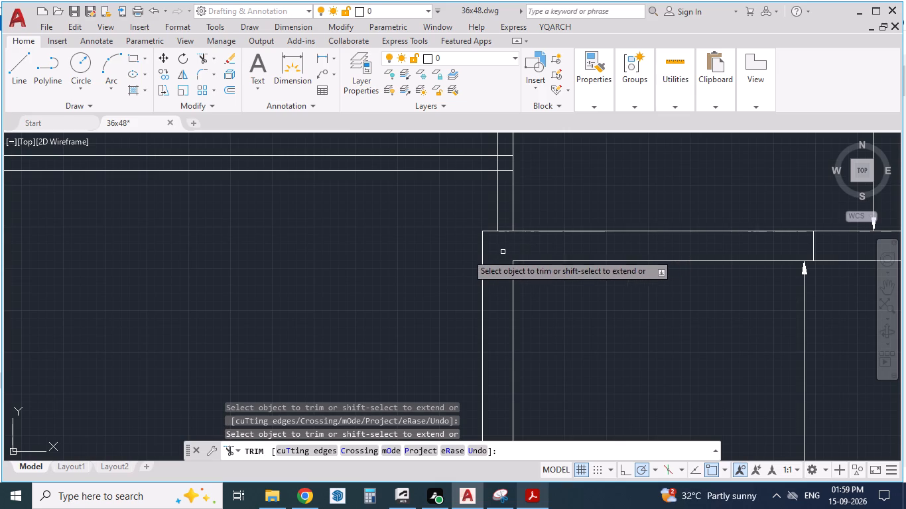
scroll(335, 254, "down", 2)
key("Escape")
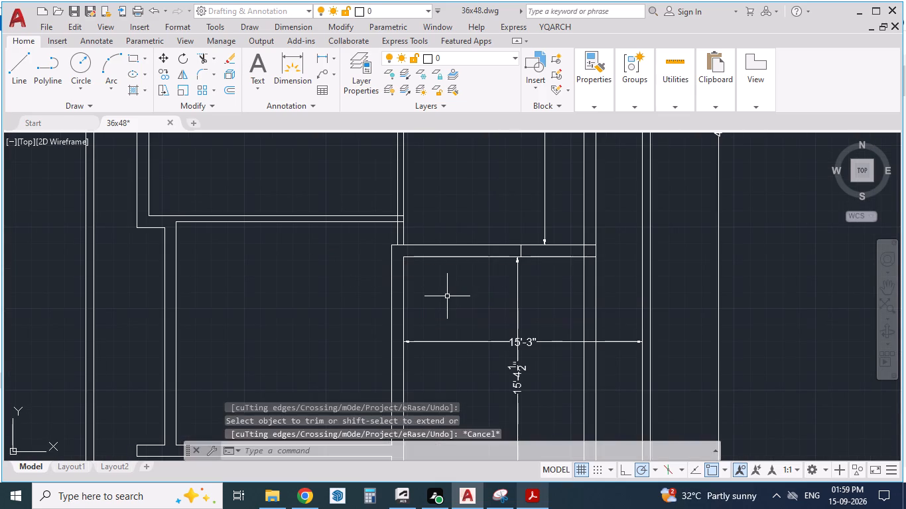
key("Escape")
Compare the dining, staircase and kitchen layout in the reference PDF with the drafted walls.
left_click(527, 496)
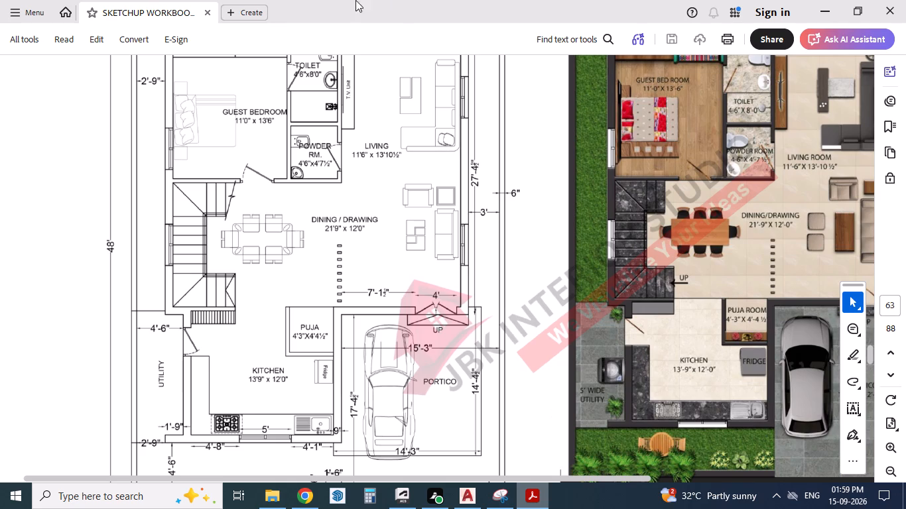
scroll(339, 326, "up", 1)
scroll(355, 313, "down", 1)
left_click(474, 490)
scroll(377, 341, "down", 2)
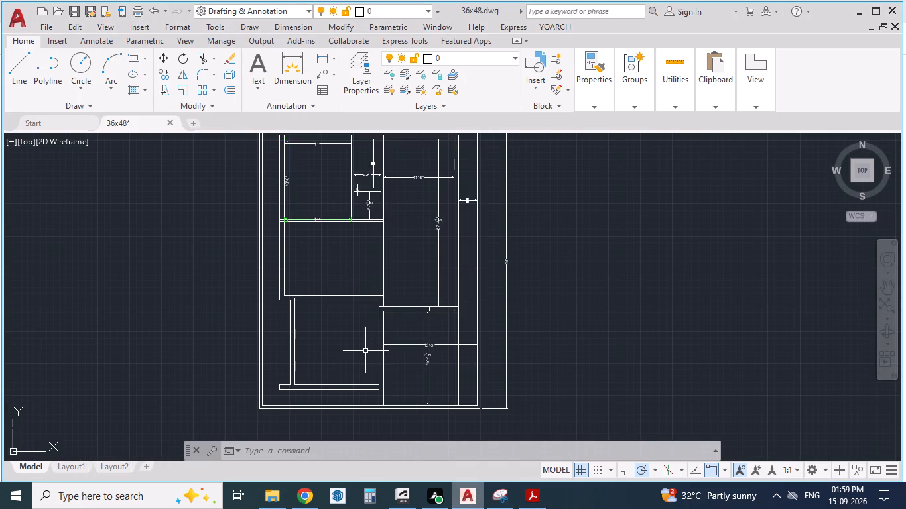
scroll(318, 217, "up", 2)
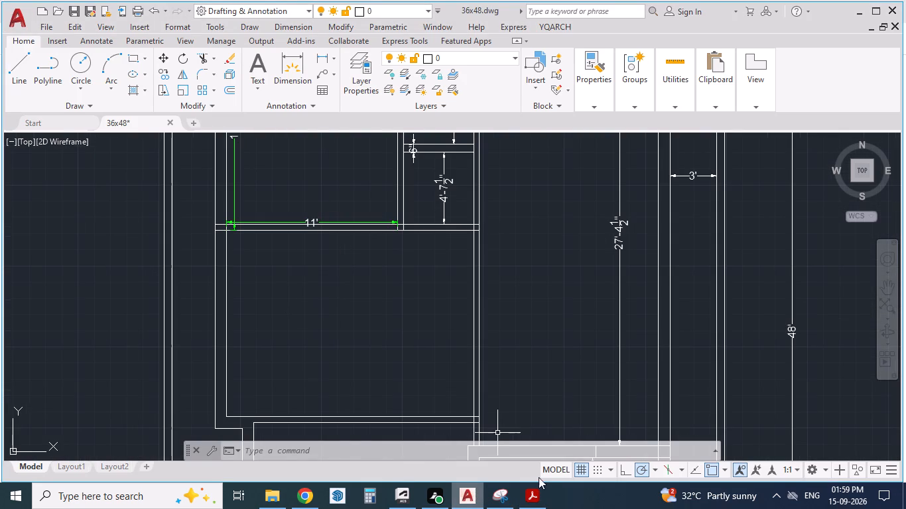
left_click(532, 494)
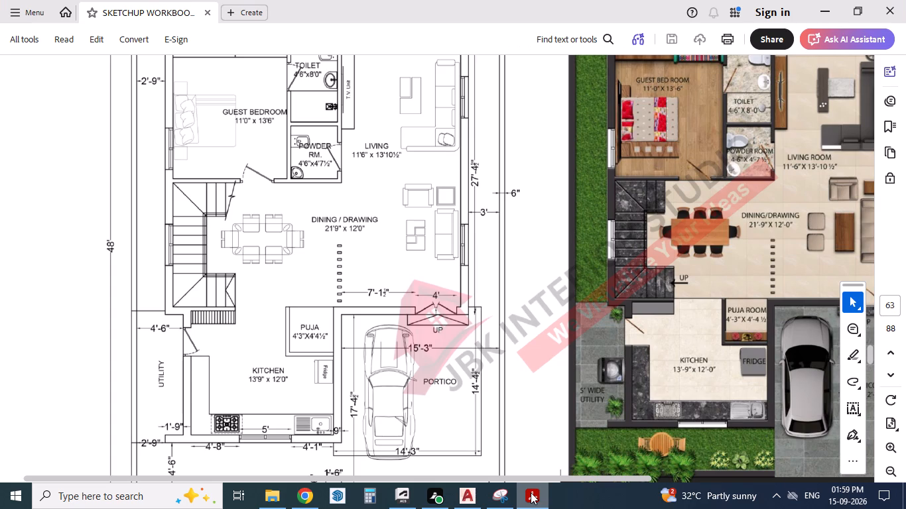
left_click(531, 492)
Trim away the inner line of the dining room's west wall below the guest bedroom wall.
scroll(245, 271, "down", 1)
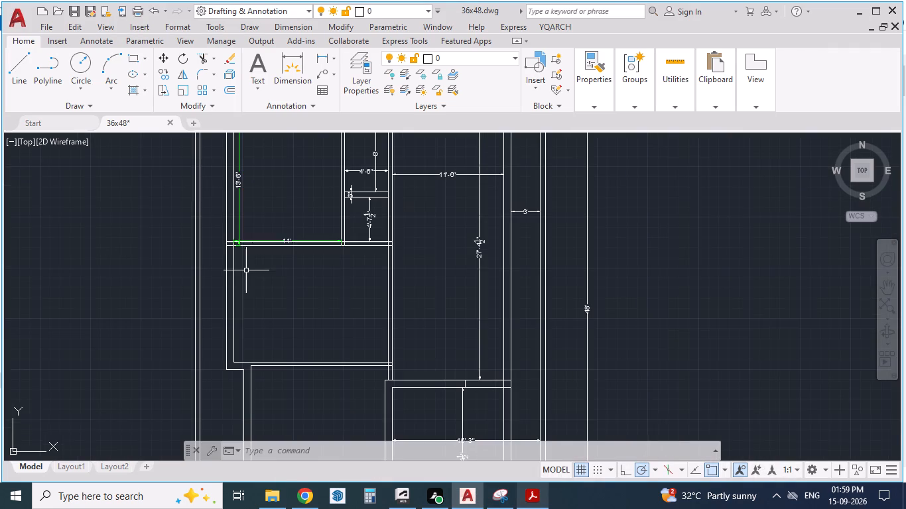
scroll(255, 284, "up", 1)
left_click(255, 285)
type("tr")
key("Return")
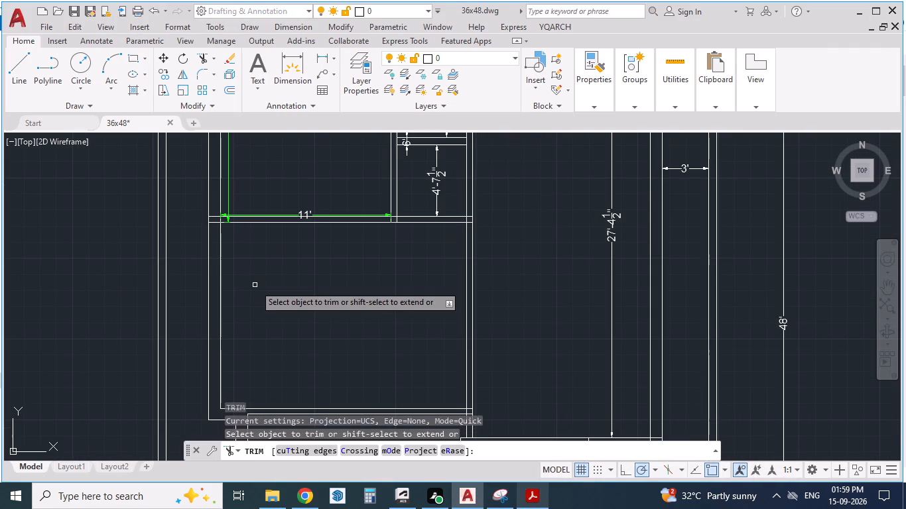
left_click(222, 287)
key("Escape")
key("Escape")
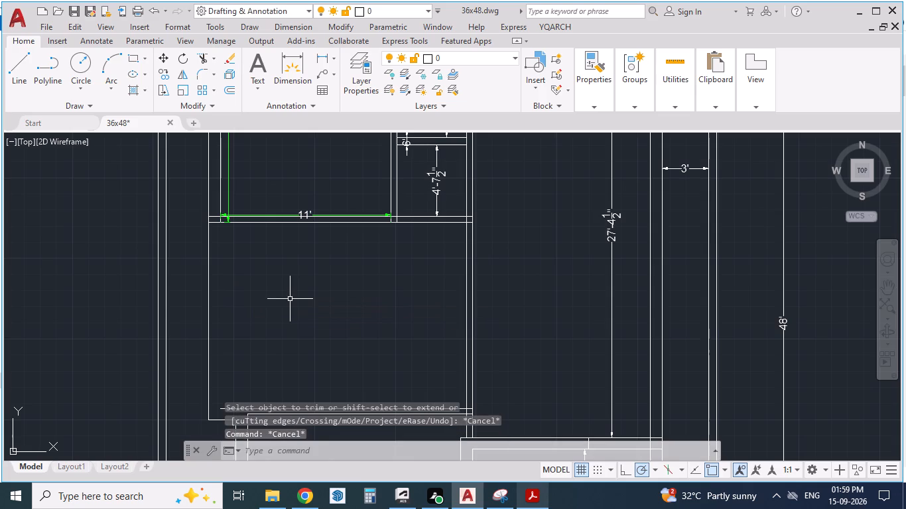
Draw a separate vertical line for the west wall's inner face from the guest bedroom's bottom wall to the dining room's bottom wall.
key("l")
key("Return")
scroll(291, 263, "down", 1)
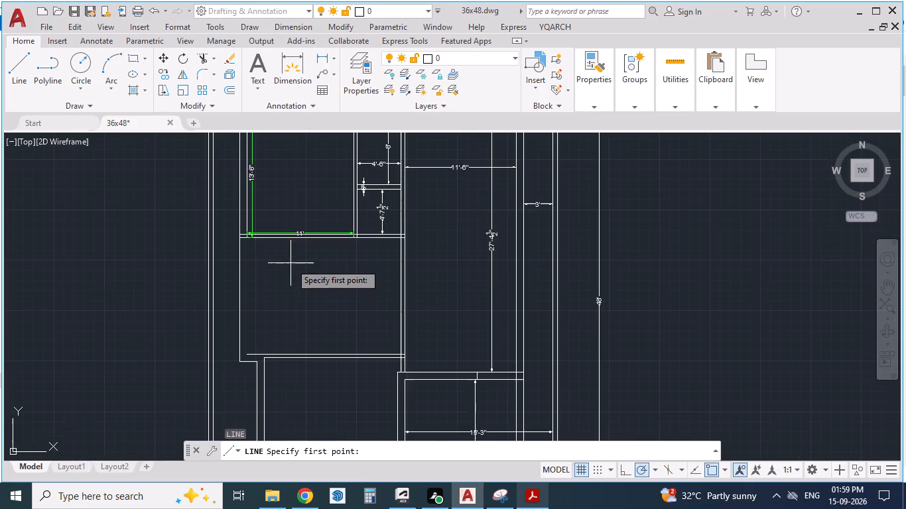
scroll(246, 237, "up", 2)
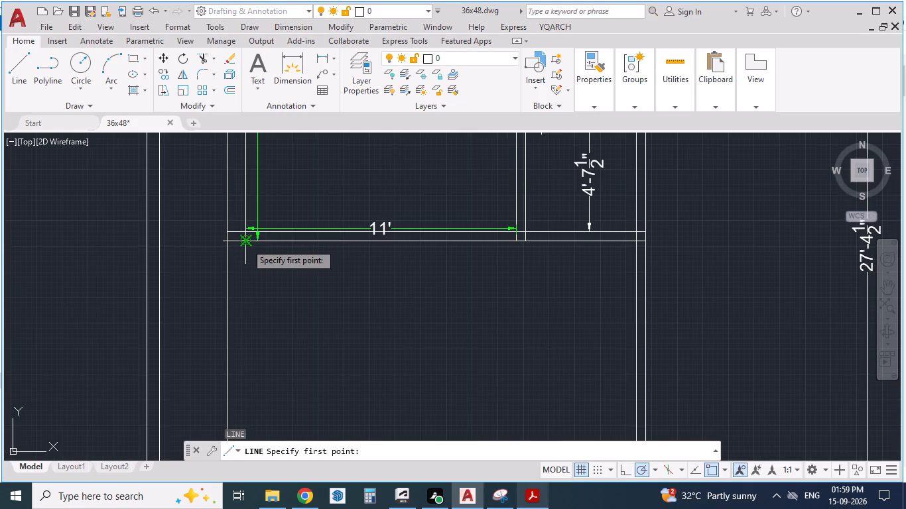
left_click(246, 243)
scroll(246, 260, "down", 1)
scroll(224, 378, "up", 2)
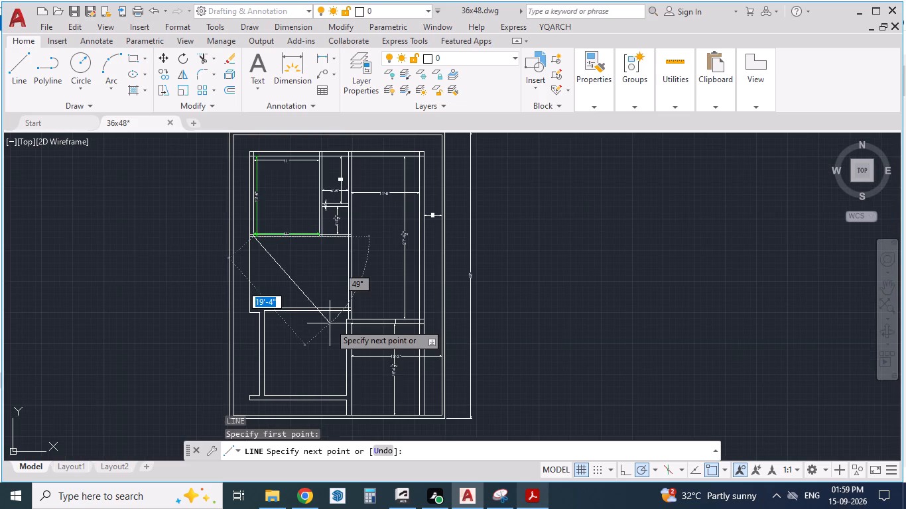
scroll(323, 323, "up", 4)
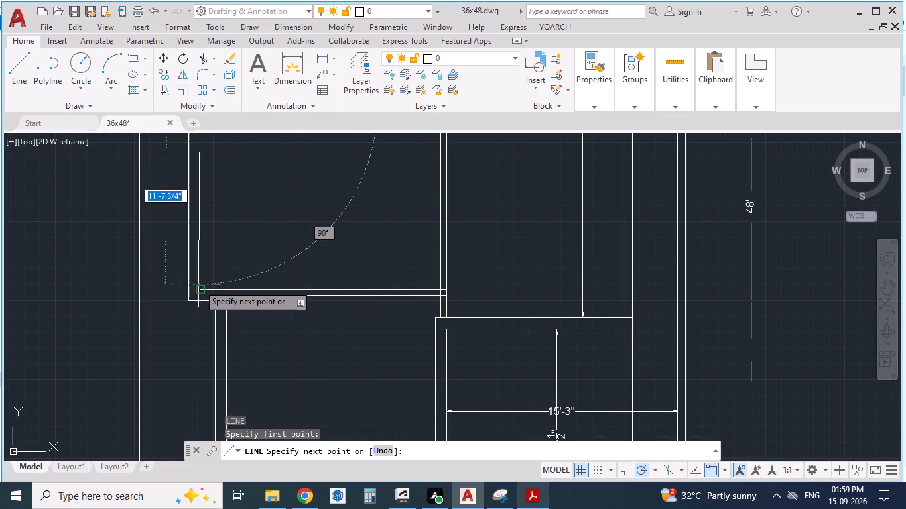
left_click(199, 286)
key("Return")
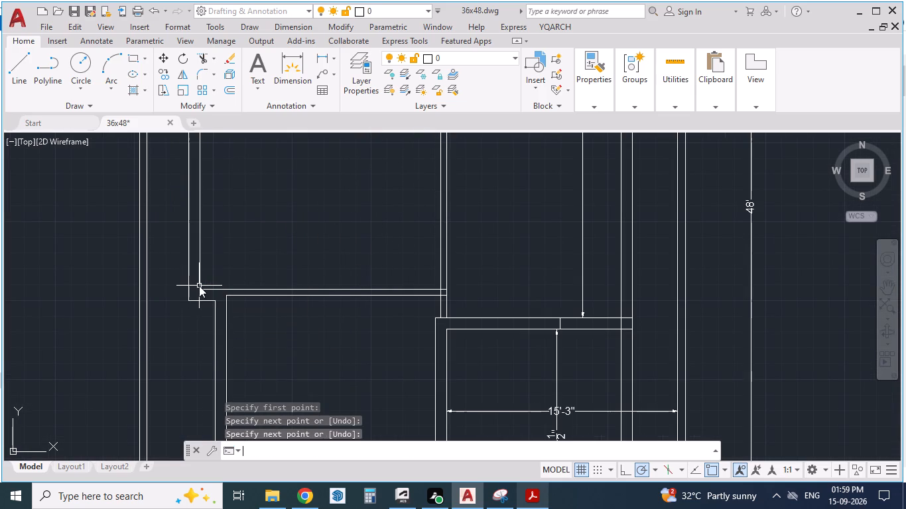
Offset the dining room's west wall inner face 3' eastward to set the stair flight width.
scroll(217, 376, "down", 1)
left_click(269, 251)
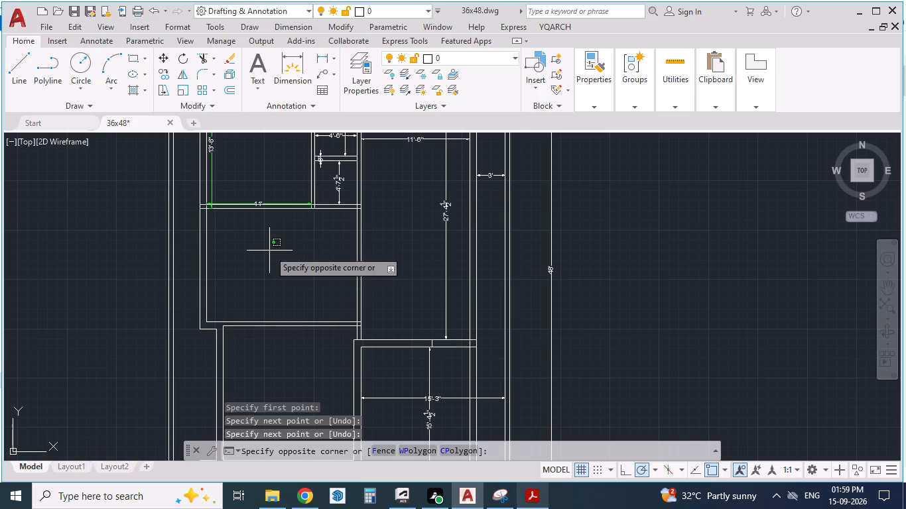
left_click(280, 251)
key("o")
key("Return")
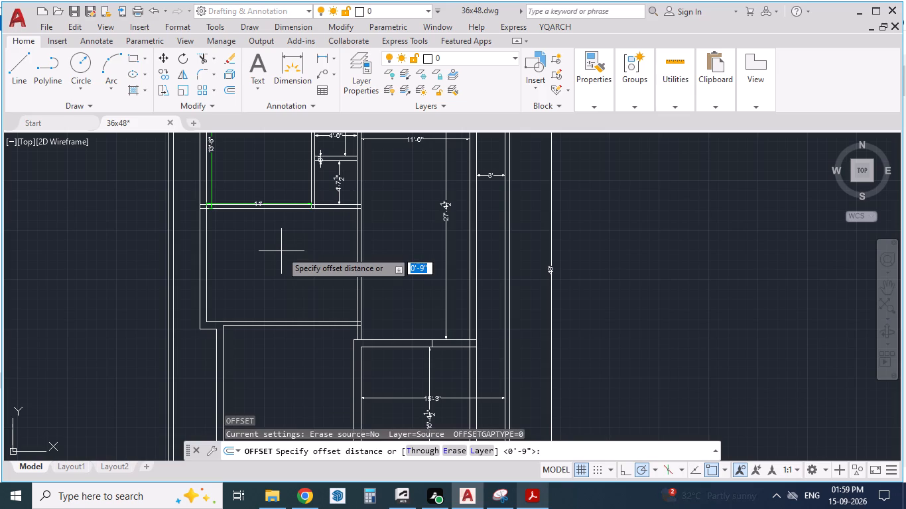
type("3'")
key("Return")
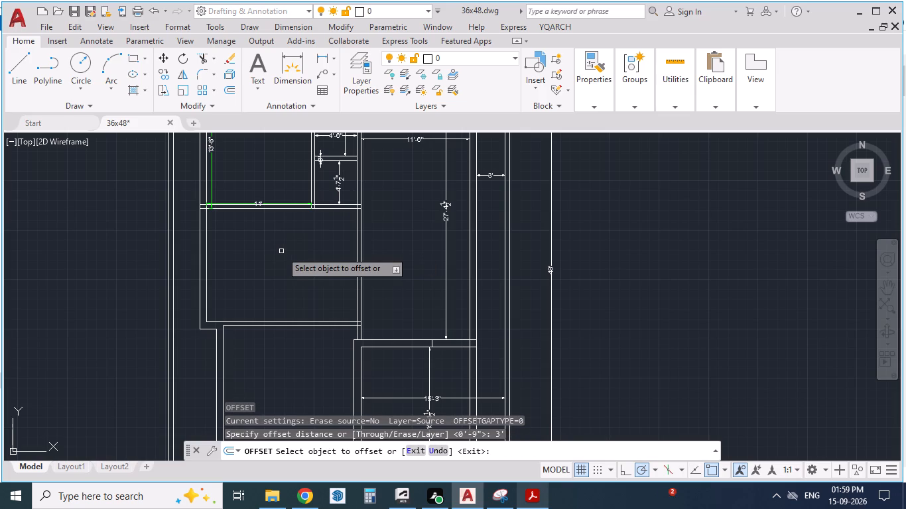
left_click(207, 240)
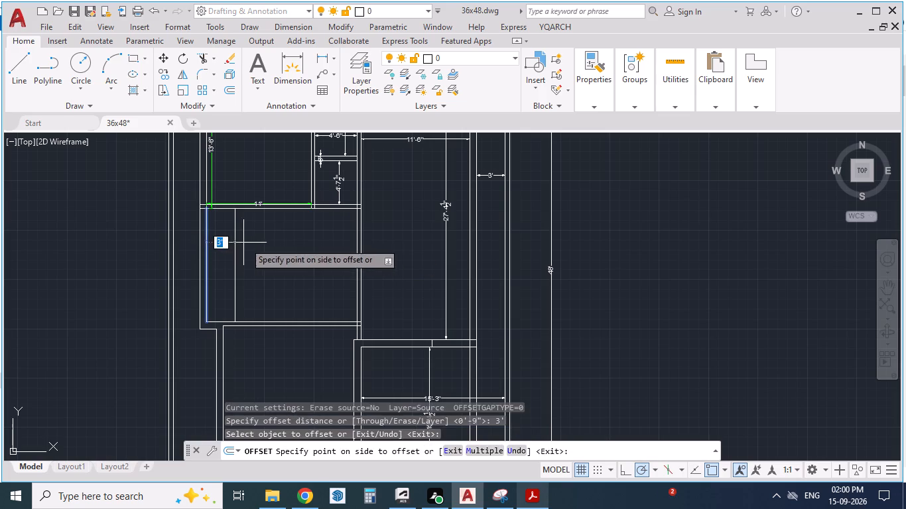
left_click(245, 243)
Following the reference plan, offset the stair area's top and bottom wall lines 3' inward to mark the two landings.
left_click(535, 496)
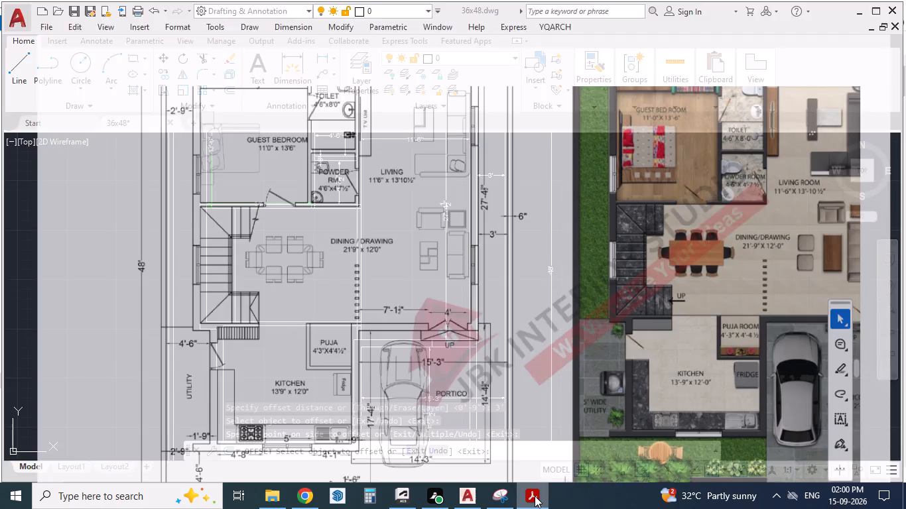
left_click(535, 496)
scroll(228, 205, "up", 1)
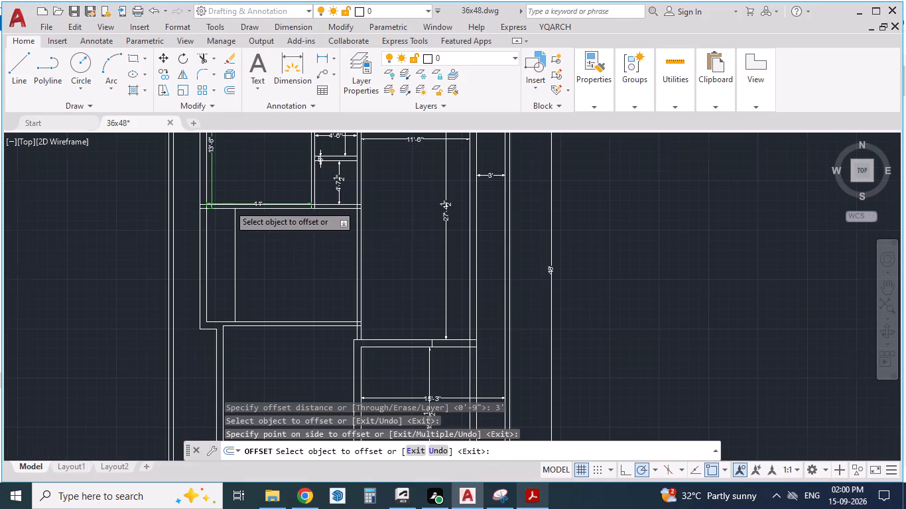
scroll(229, 204, "up", 1)
left_click(216, 215)
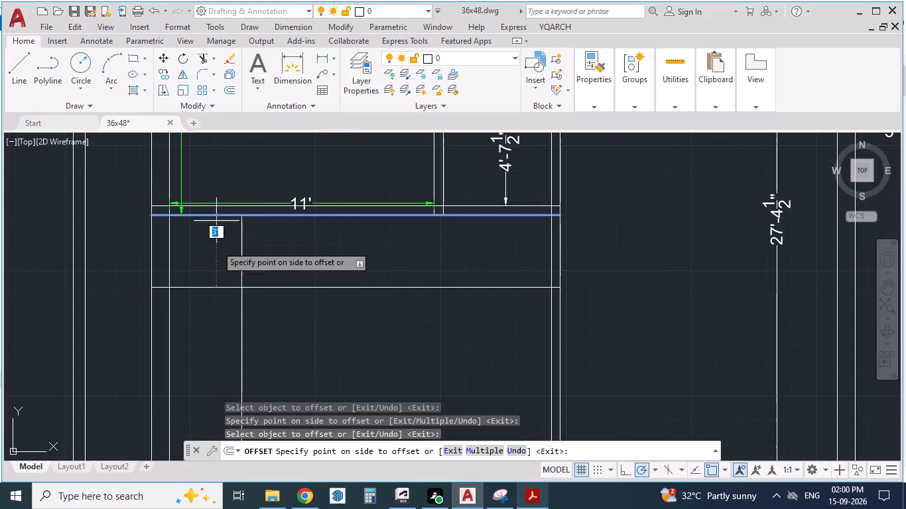
left_click(209, 286)
scroll(219, 233, "down", 3)
scroll(226, 292, "up", 3)
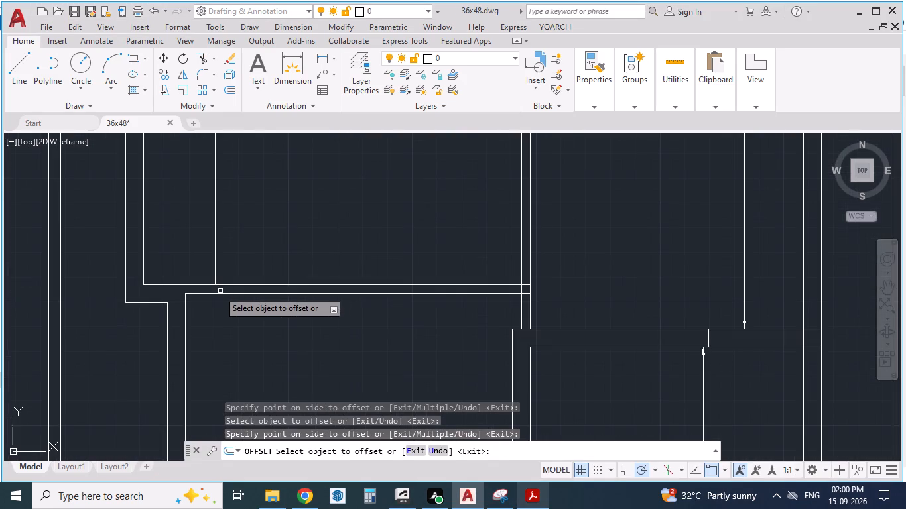
left_click(207, 286)
left_click(199, 241)
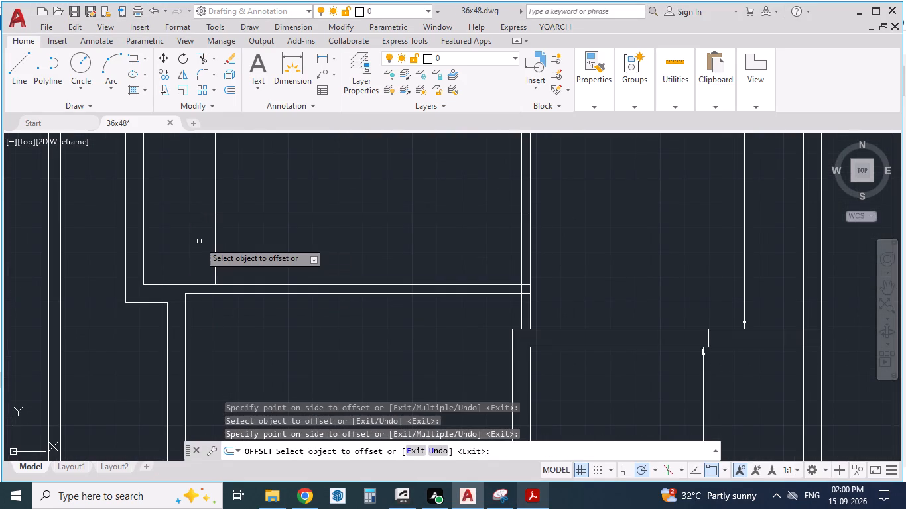
key("Escape")
key("Escape")
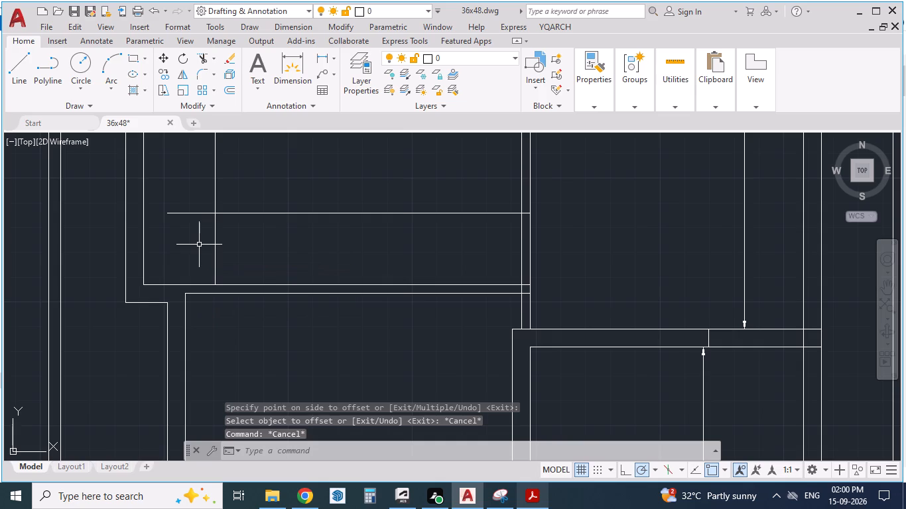
Extend the lower landing line westward to the inner face of the west wall.
key("r")
key("Escape")
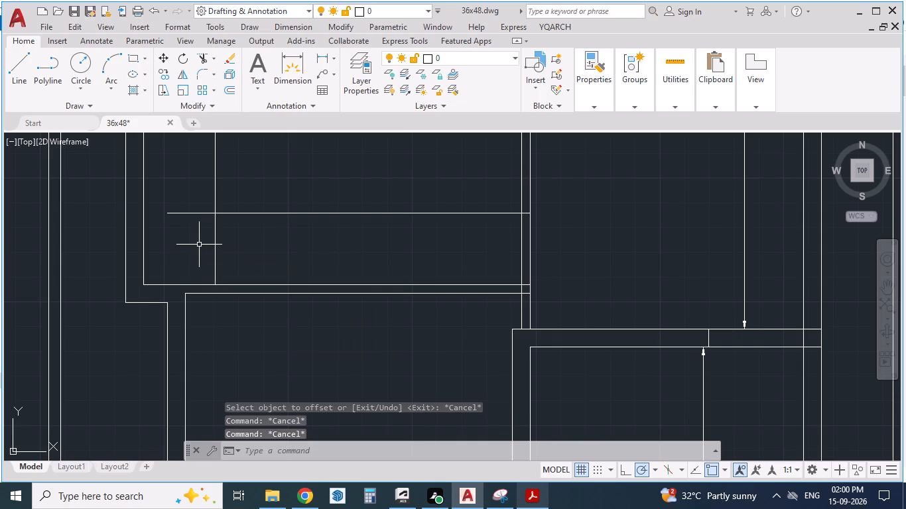
type("ex")
key("Return")
scroll(199, 245, "up", 1)
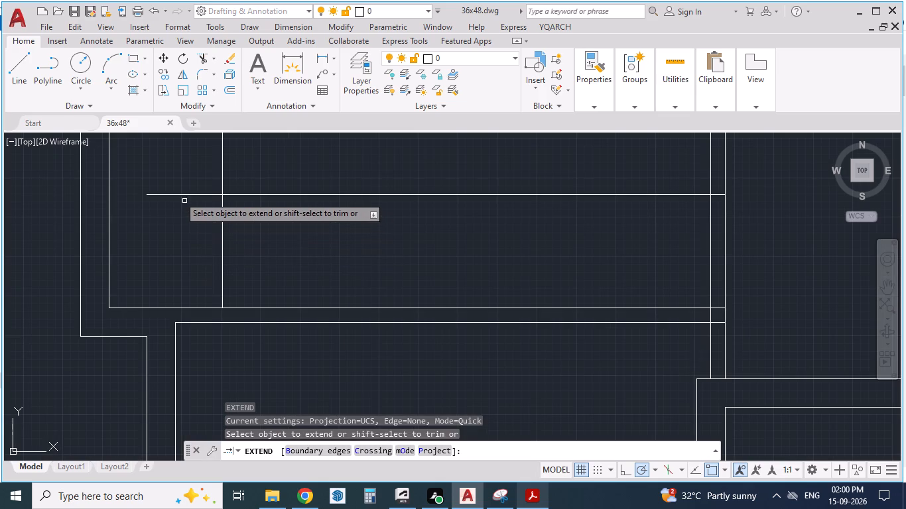
left_click(175, 194)
scroll(181, 232, "down", 3)
scroll(157, 166, "up", 1)
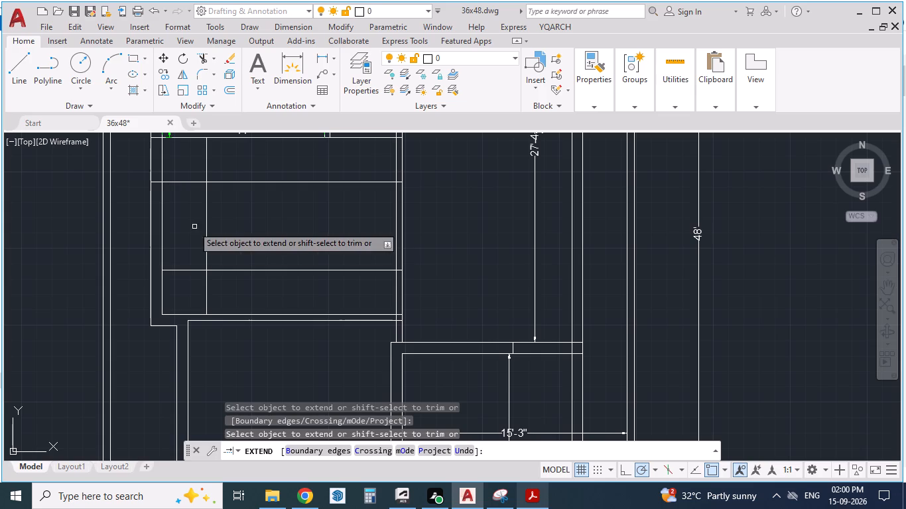
key("Escape")
key("Escape")
Trim the upper landing line's stub that crosses the thickness of the west wall.
scroll(155, 176, "up", 3)
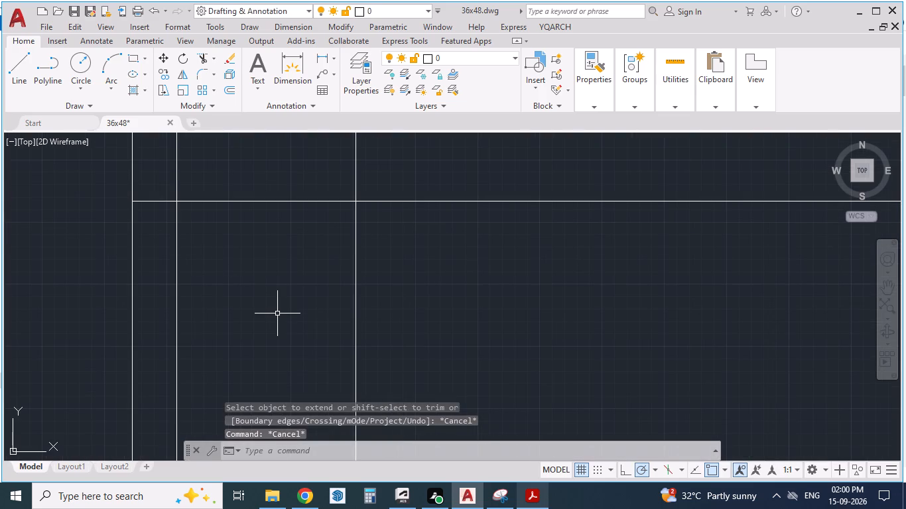
type("tr")
key("Return")
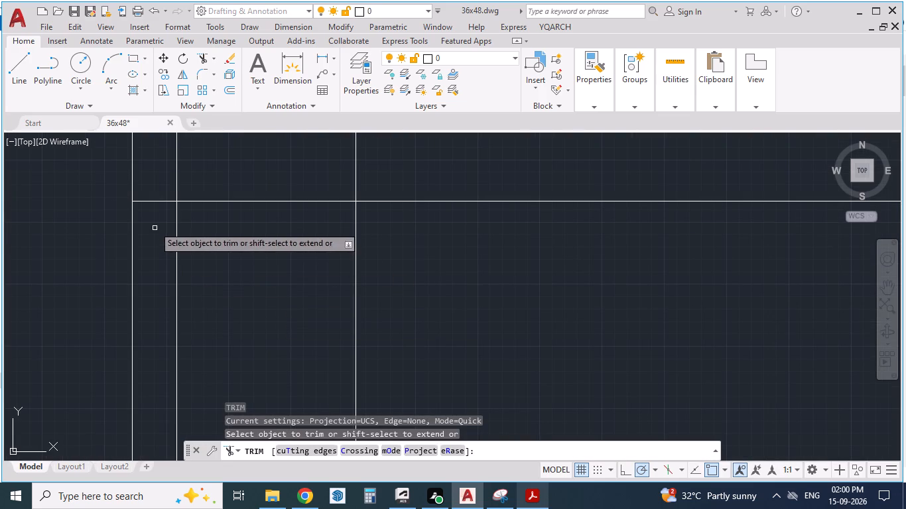
left_click(162, 200)
scroll(143, 219, "down", 3)
scroll(263, 252, "down", 1)
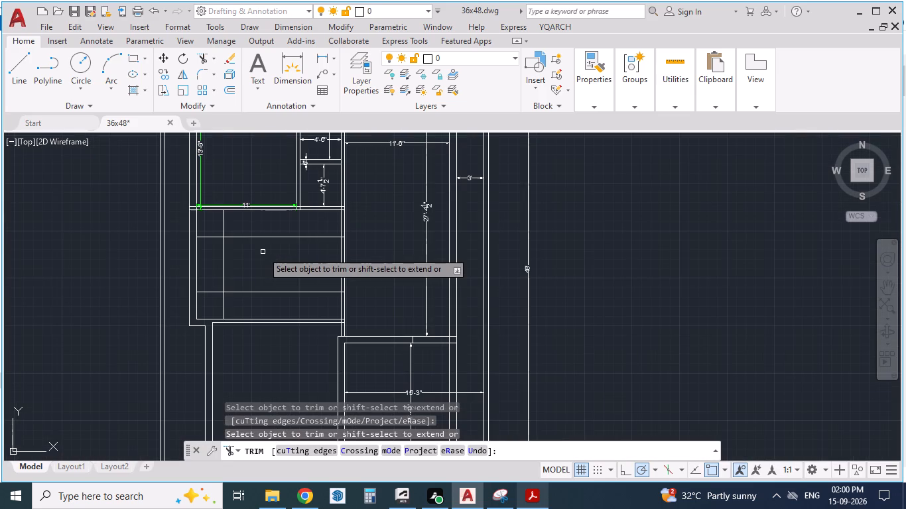
key("Escape")
key("Escape")
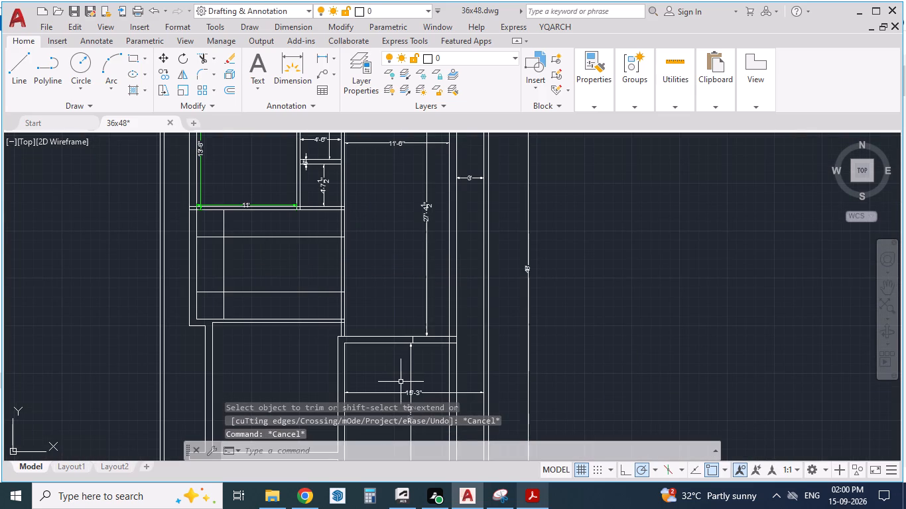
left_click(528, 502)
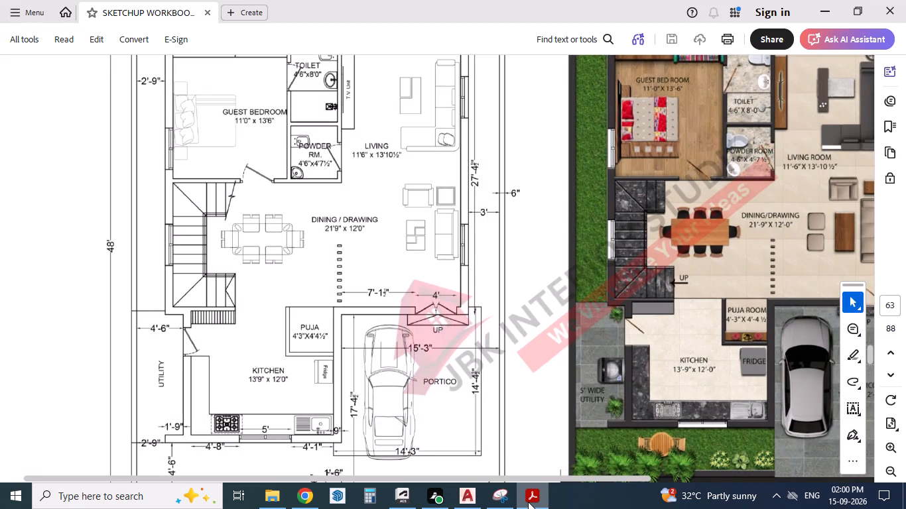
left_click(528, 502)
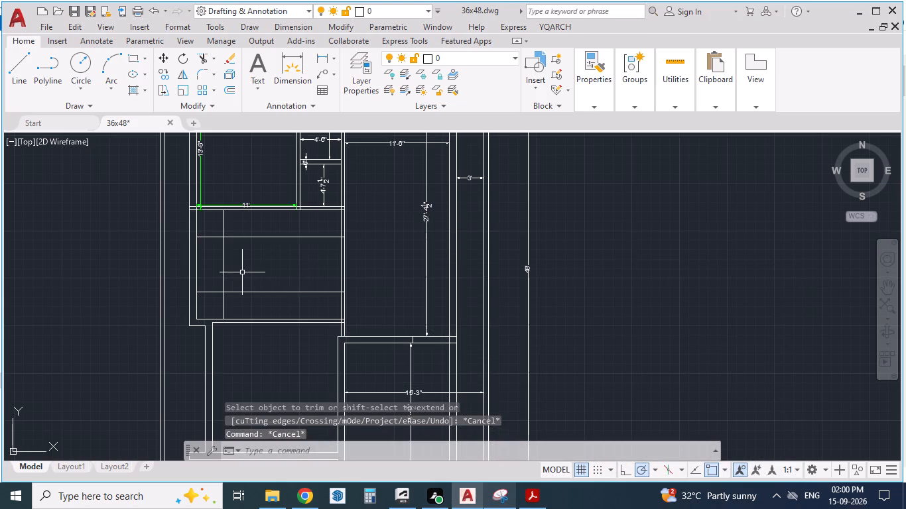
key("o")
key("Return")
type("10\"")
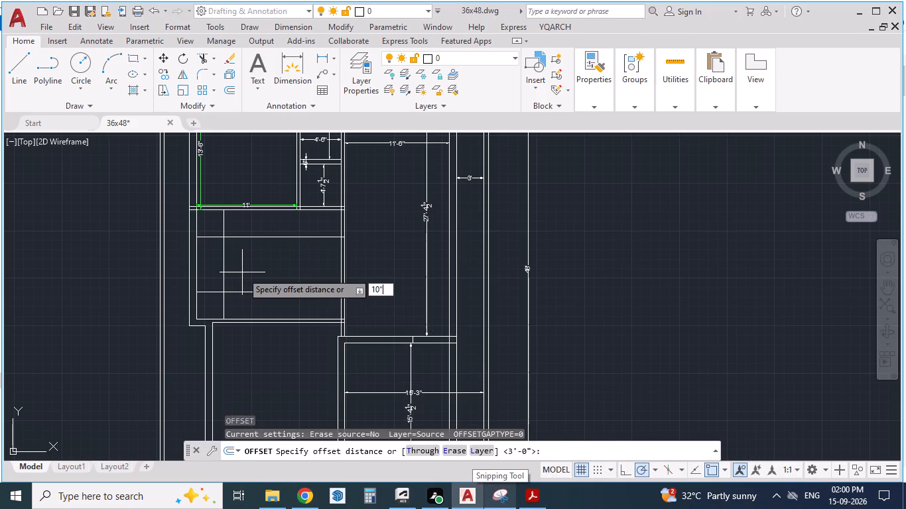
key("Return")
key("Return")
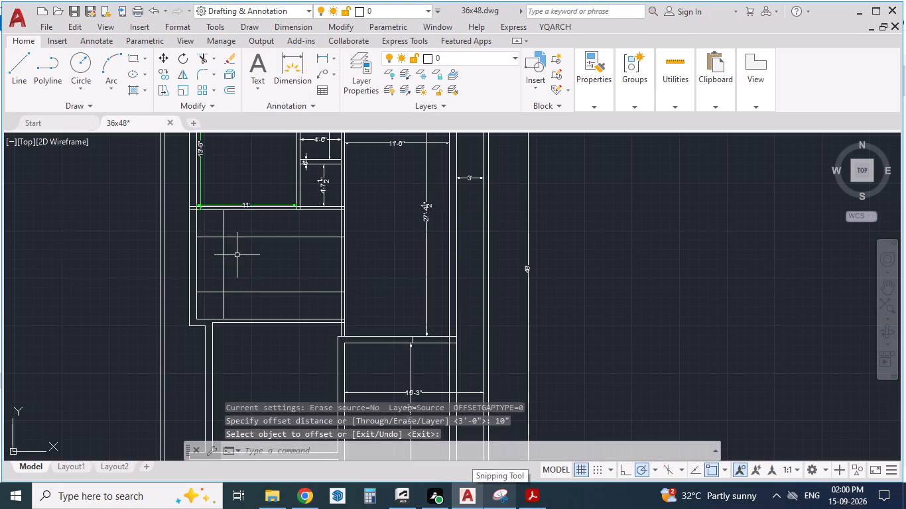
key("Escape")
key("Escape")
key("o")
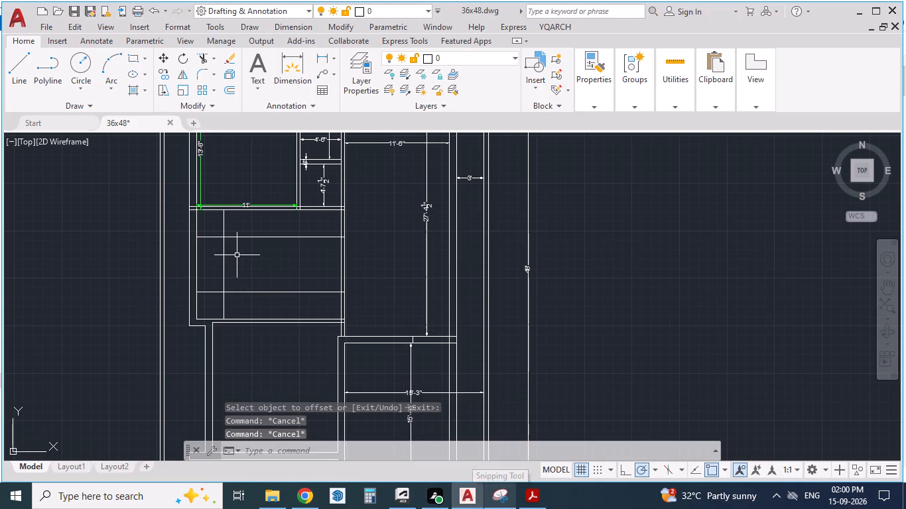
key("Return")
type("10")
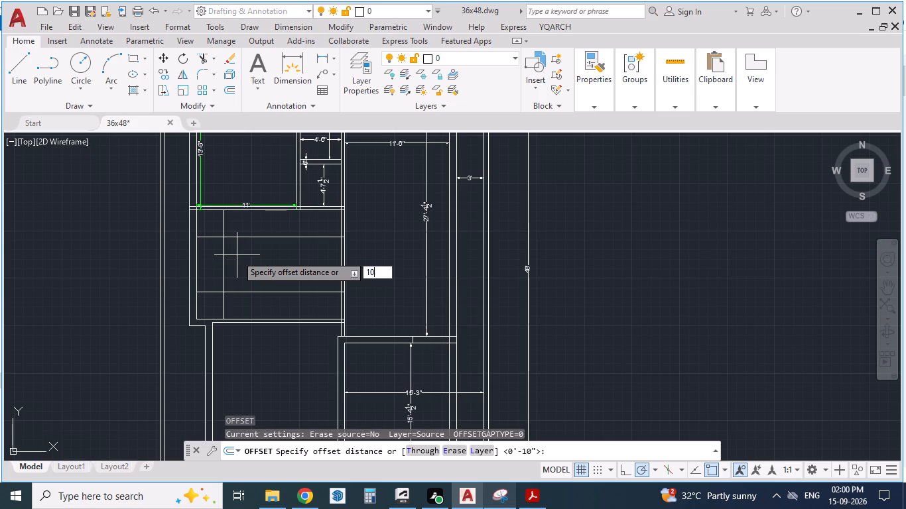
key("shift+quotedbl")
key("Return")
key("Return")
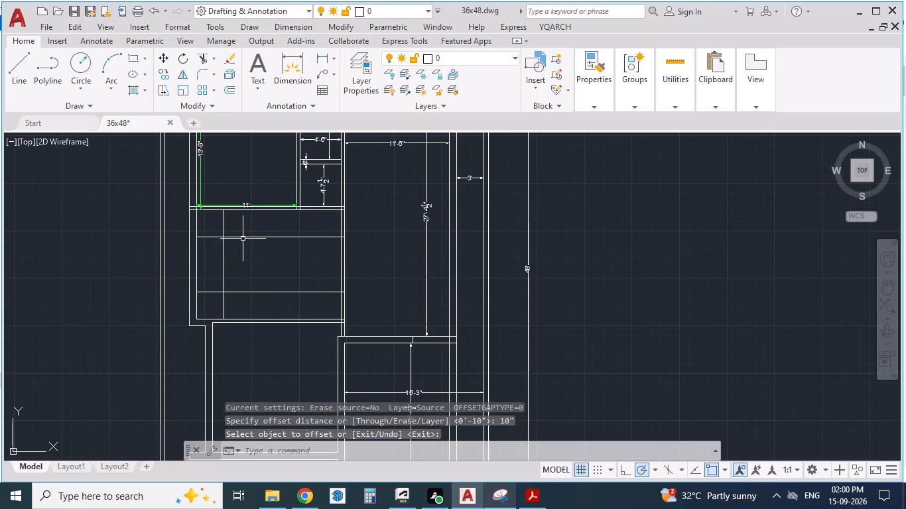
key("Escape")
Offset the vertical stair width line eastward three times in succession at 10" spacing for the tread lines.
key("o")
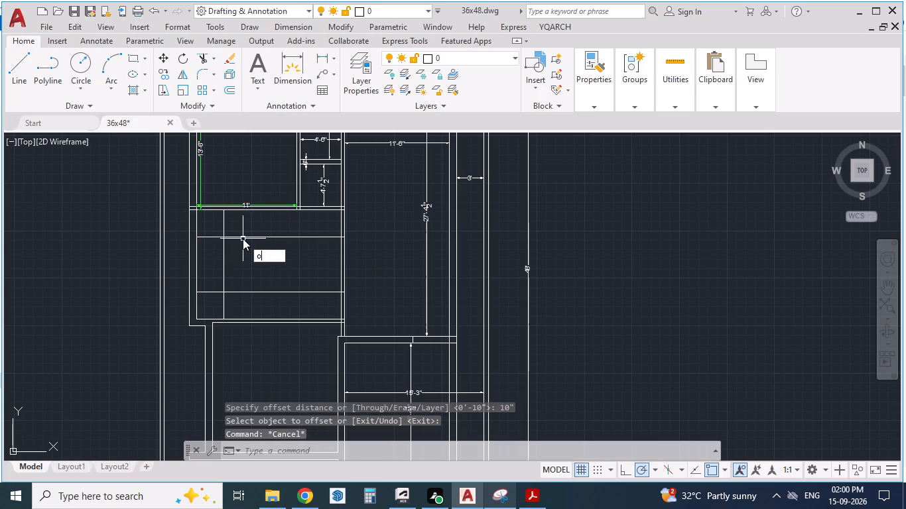
key("Return")
type("10")
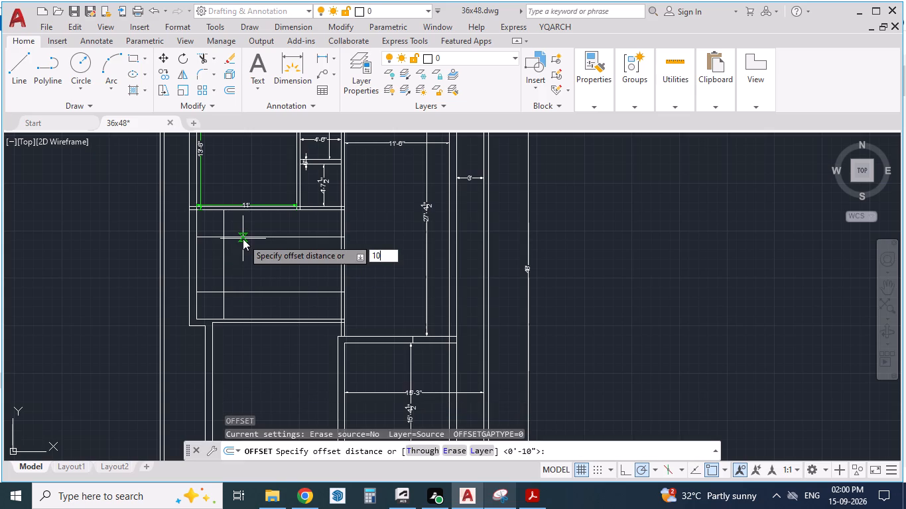
key("shift+quotedbl")
key("Return")
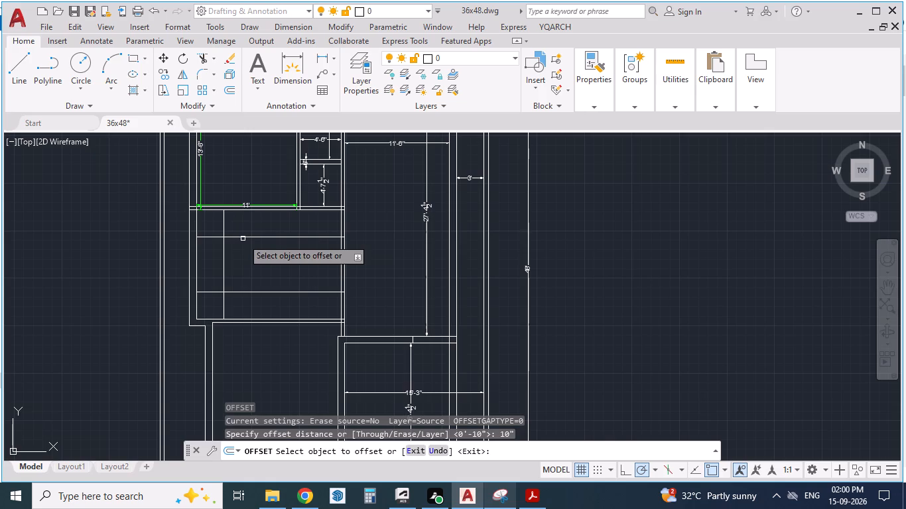
left_click(224, 247)
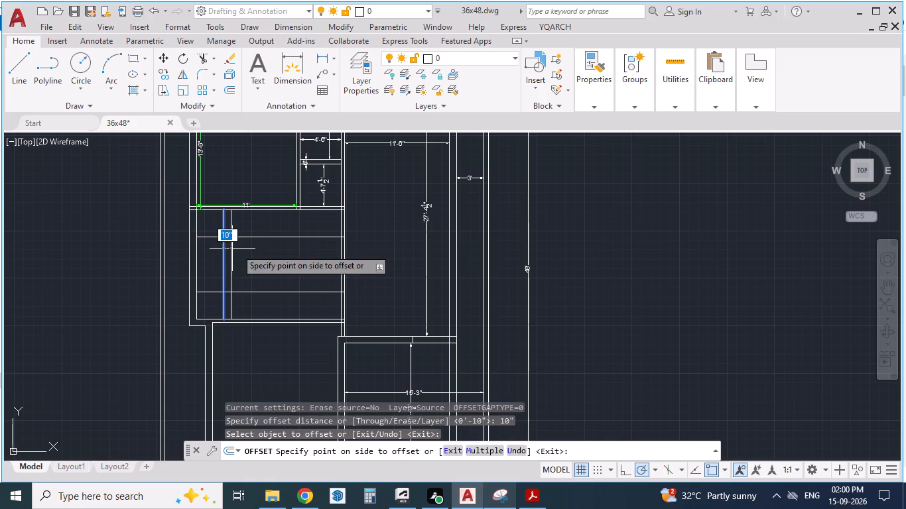
left_click(249, 249)
left_click(231, 256)
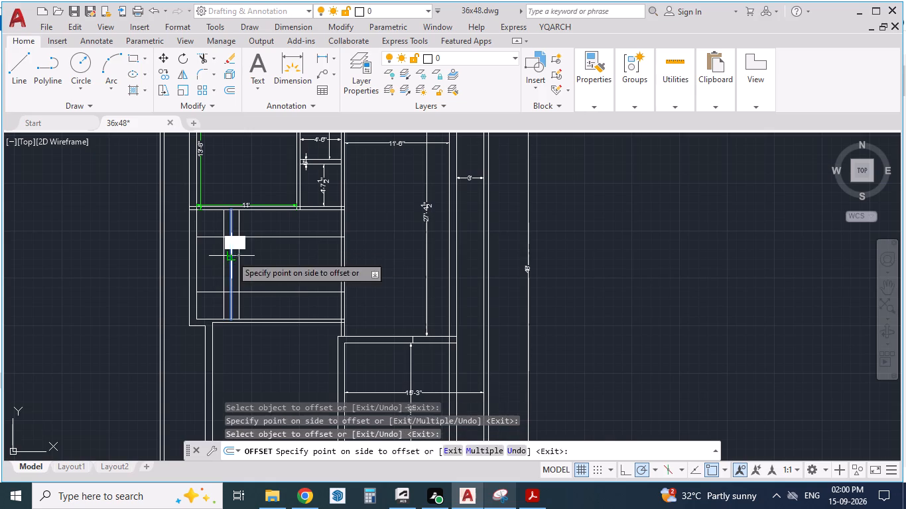
left_click(253, 260)
left_click(239, 257)
left_click(258, 257)
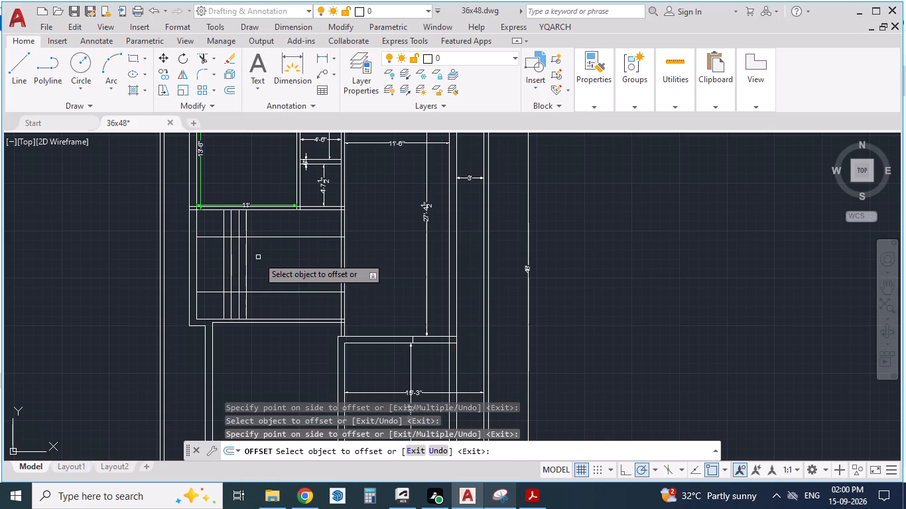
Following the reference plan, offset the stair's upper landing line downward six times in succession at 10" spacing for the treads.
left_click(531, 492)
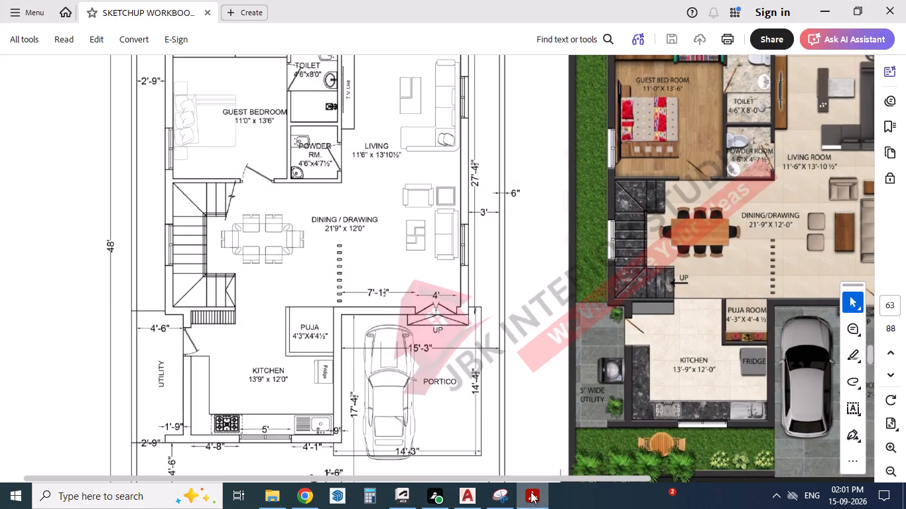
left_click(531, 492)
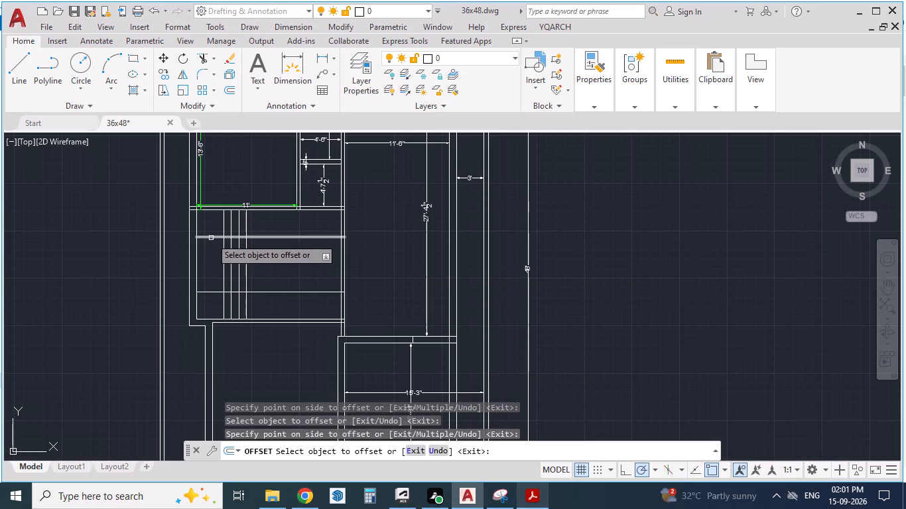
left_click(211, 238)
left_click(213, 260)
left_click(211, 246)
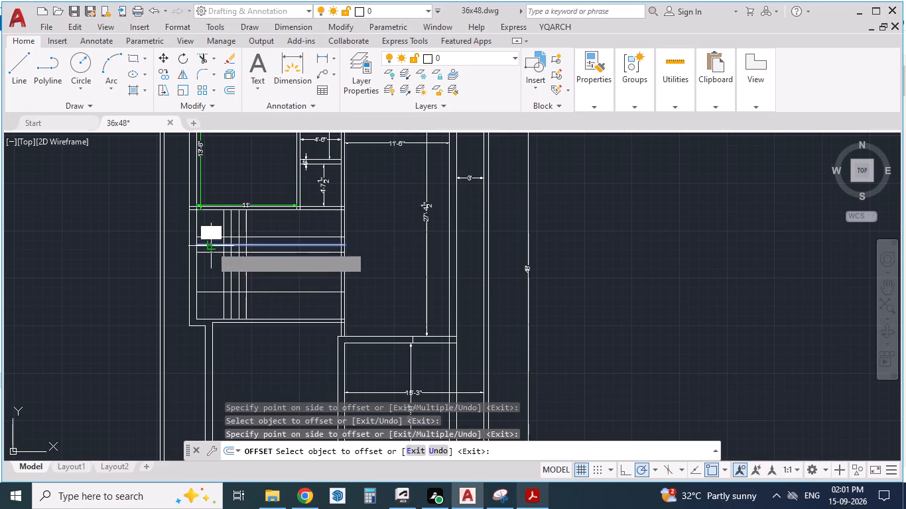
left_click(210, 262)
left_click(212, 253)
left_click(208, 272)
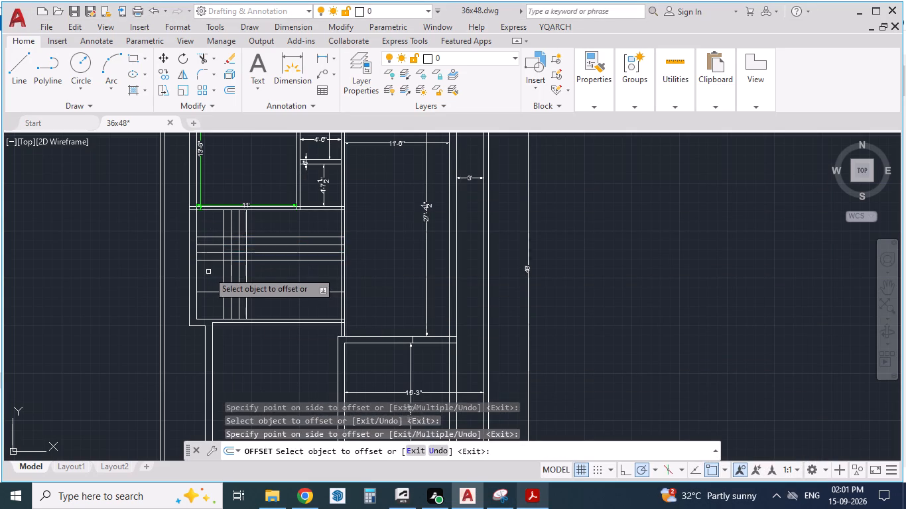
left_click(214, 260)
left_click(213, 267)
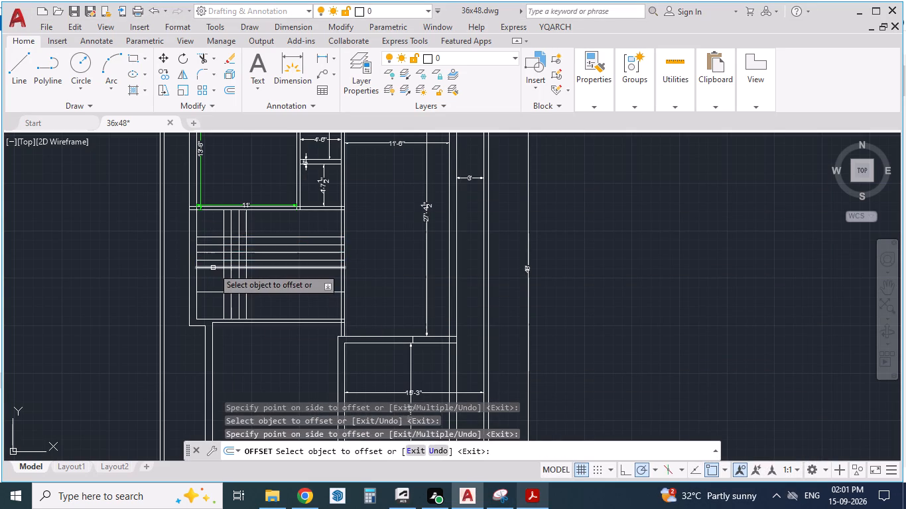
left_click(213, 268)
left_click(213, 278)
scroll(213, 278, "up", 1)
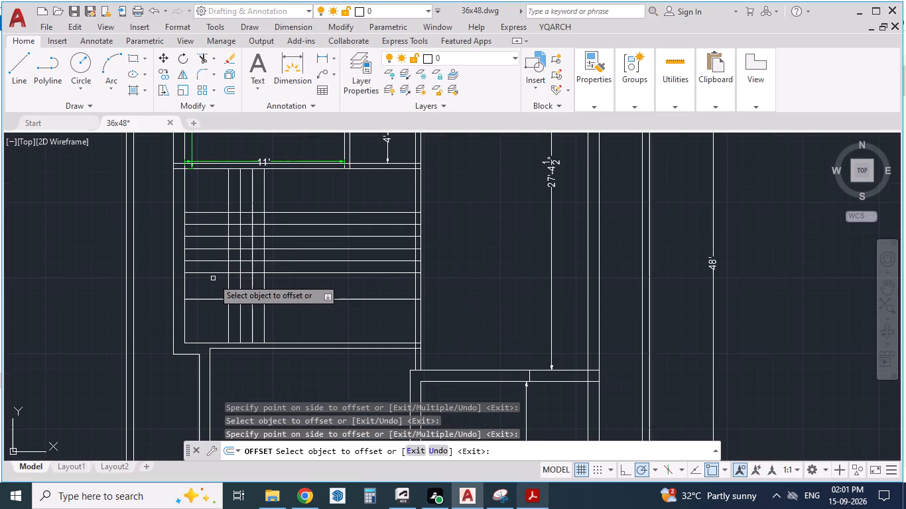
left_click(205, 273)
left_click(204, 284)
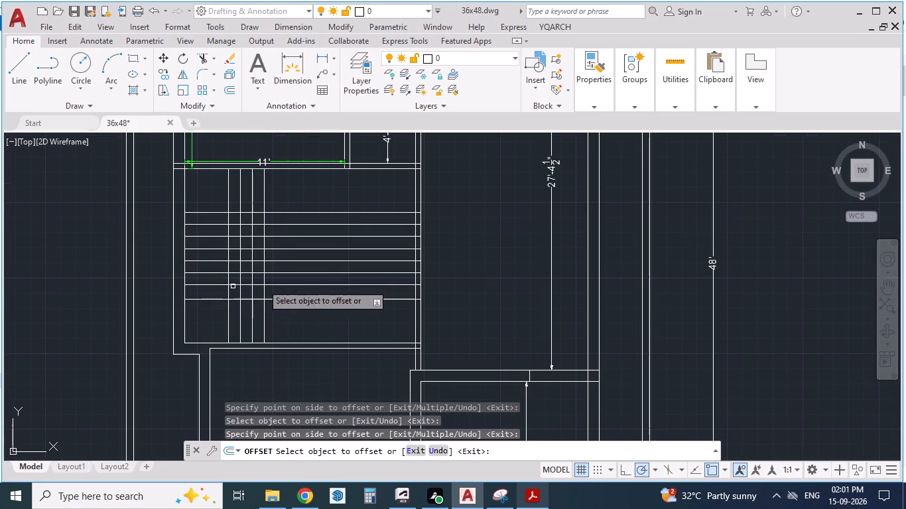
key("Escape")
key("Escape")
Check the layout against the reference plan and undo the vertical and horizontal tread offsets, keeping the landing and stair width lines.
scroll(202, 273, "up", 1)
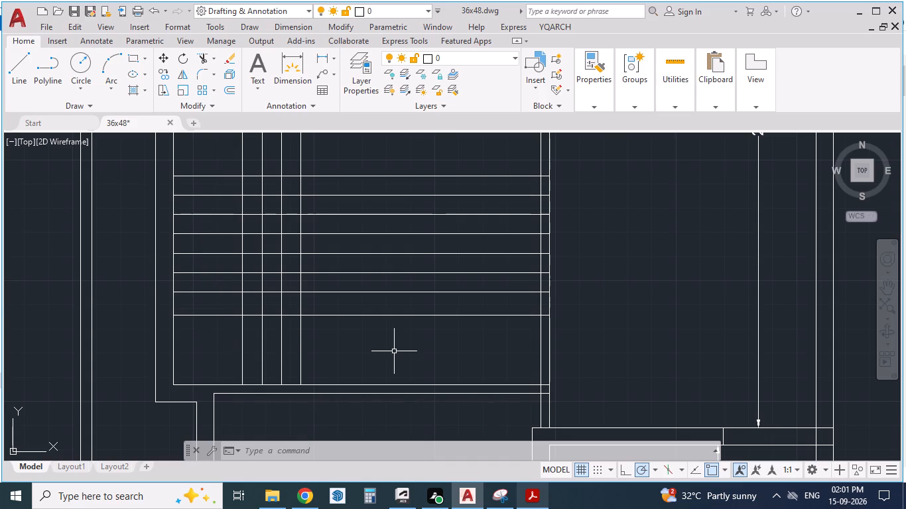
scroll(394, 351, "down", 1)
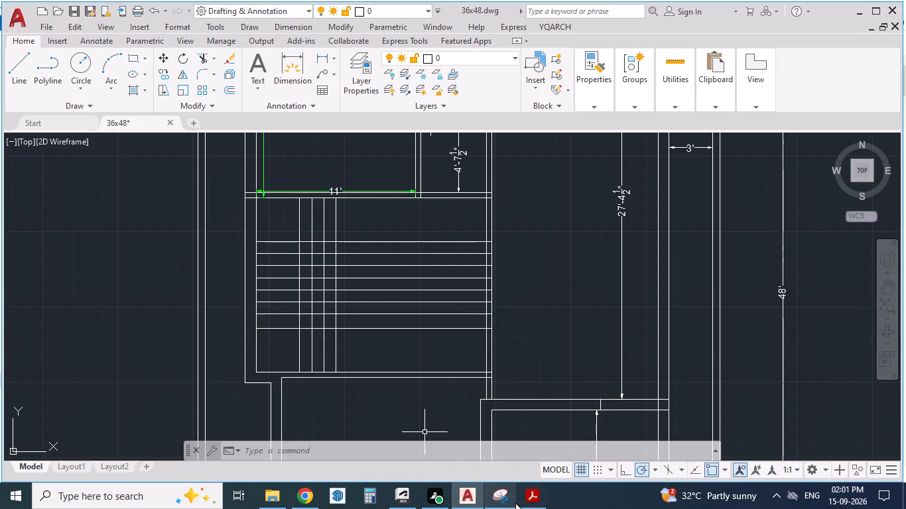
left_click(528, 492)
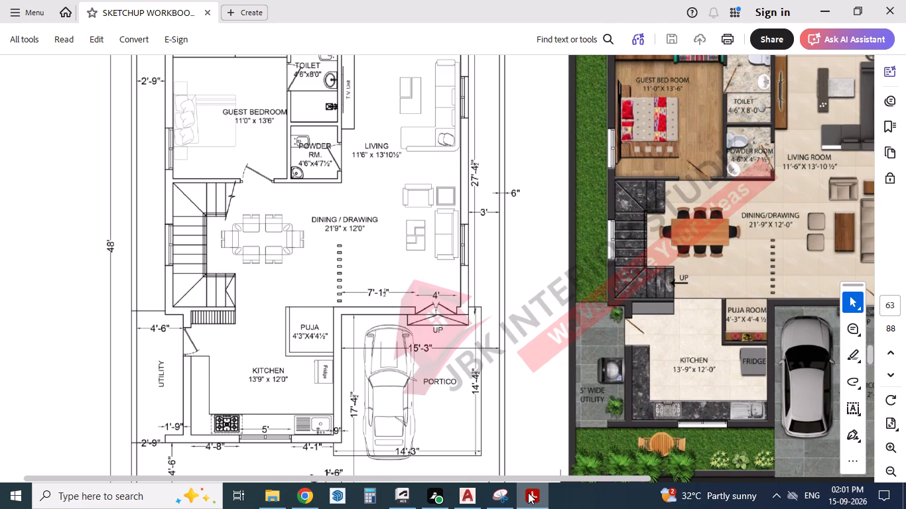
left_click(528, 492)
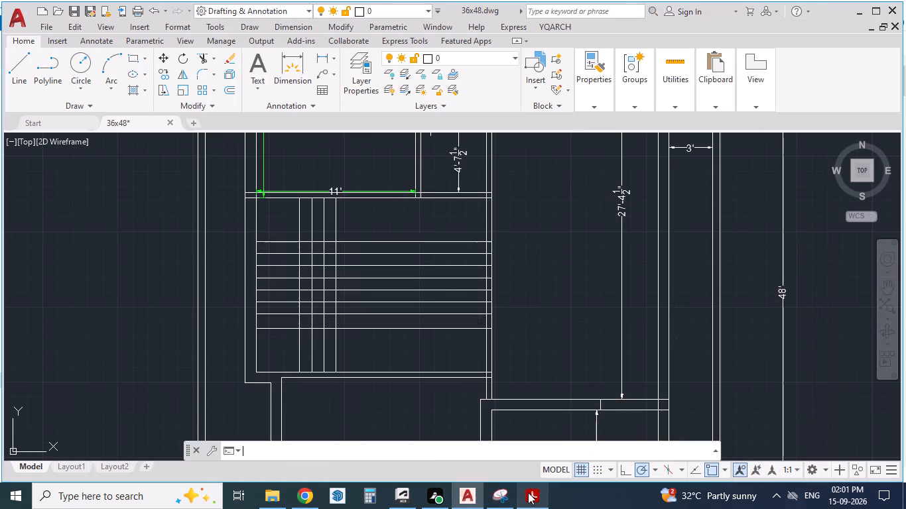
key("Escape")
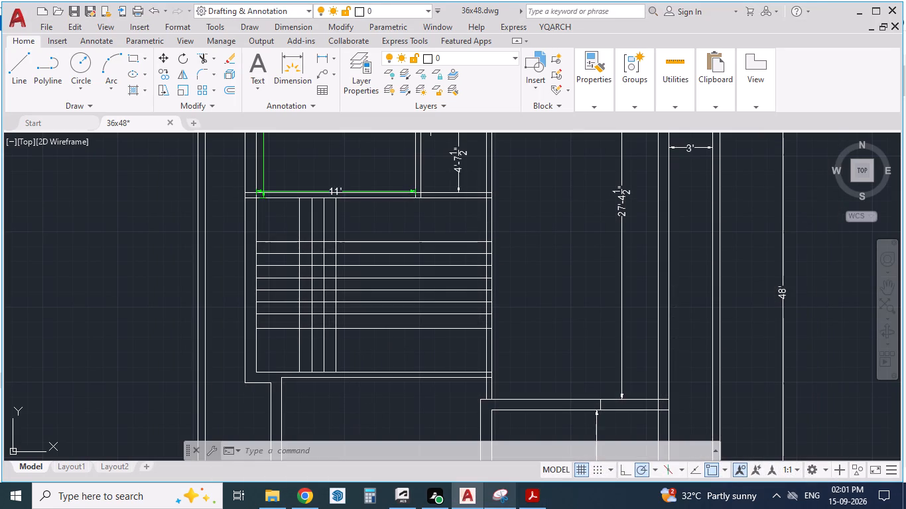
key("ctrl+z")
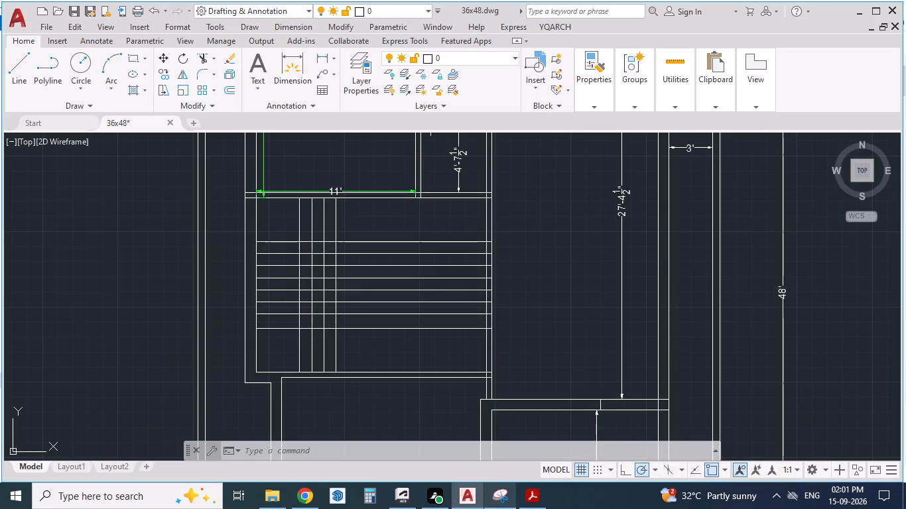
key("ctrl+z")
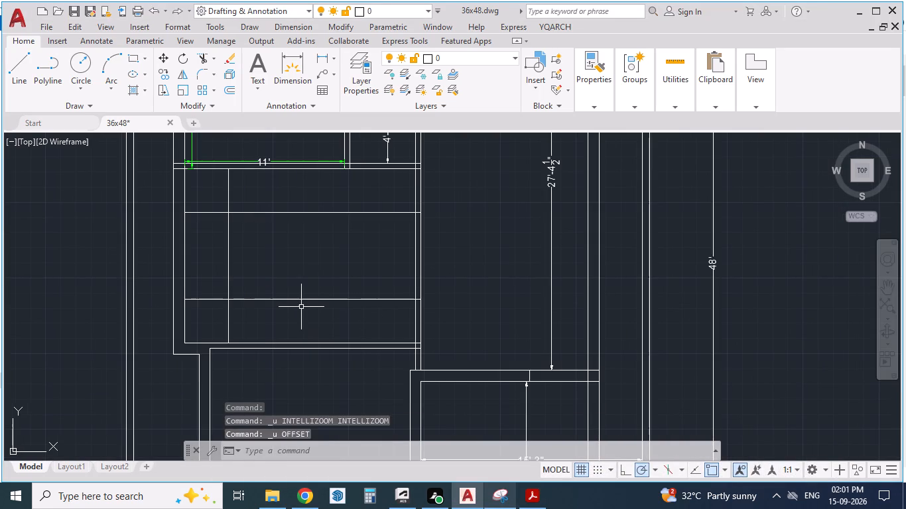
Add an aligned dimension between the upper and lower landing lines of the staircase, east of the stair width line.
scroll(301, 307, "down", 1)
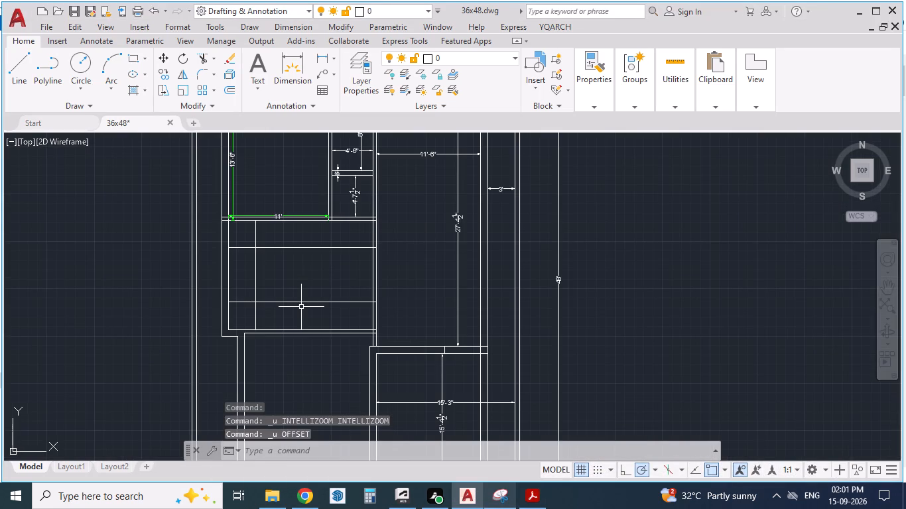
key("alt+Tab")
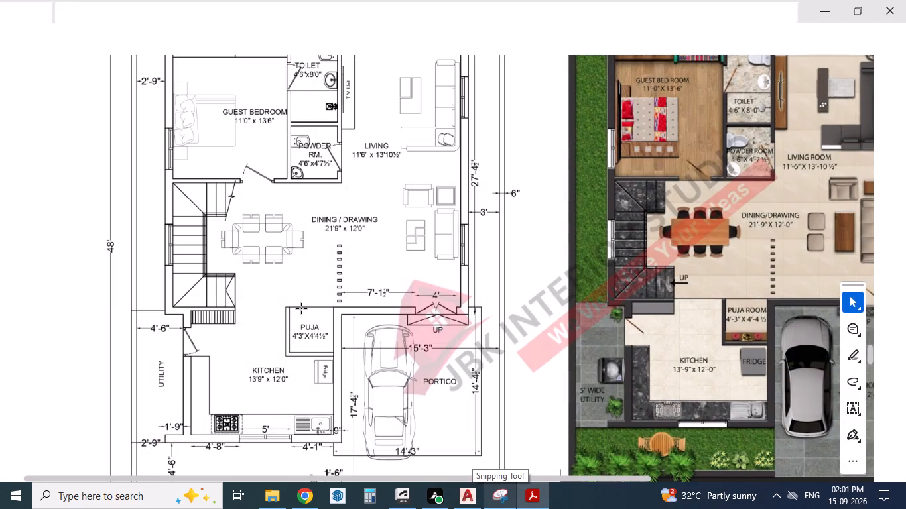
key("alt+Tab")
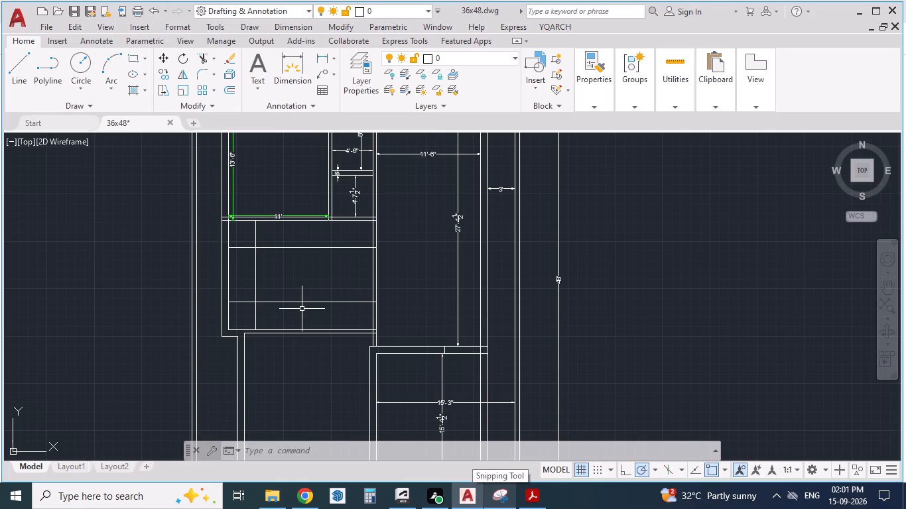
scroll(267, 310, "up", 1)
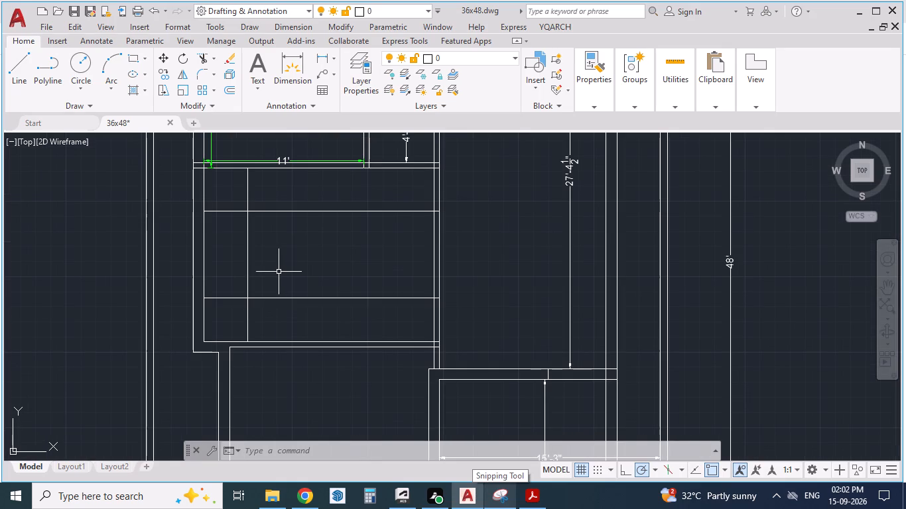
type("da")
key("Return")
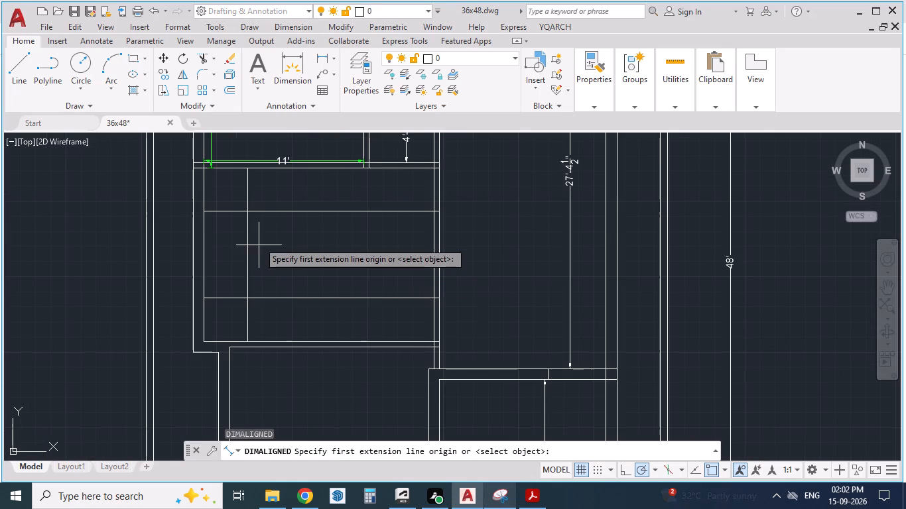
left_click(247, 211)
left_click(245, 295)
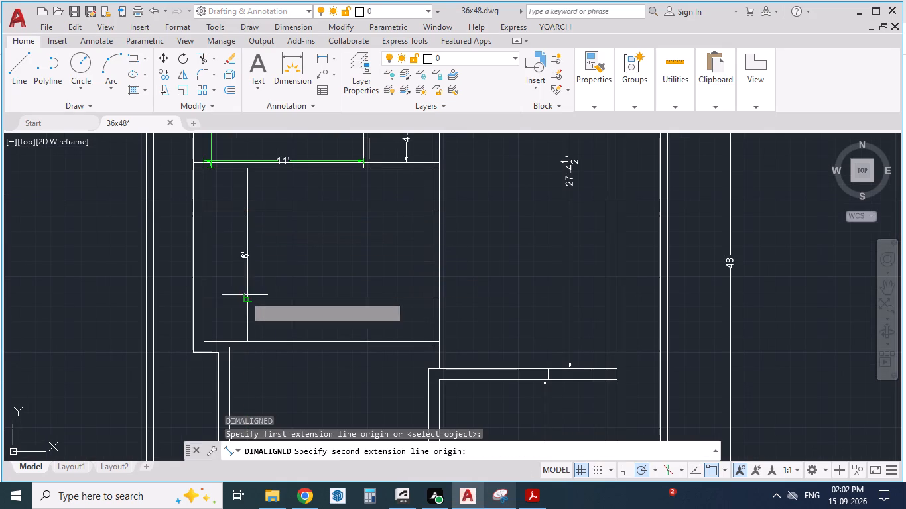
left_click(276, 296)
Add an aligned horizontal dimension within the upper landing strip, from the stair width line to the near face of the east wall.
scroll(224, 271, "up", 1)
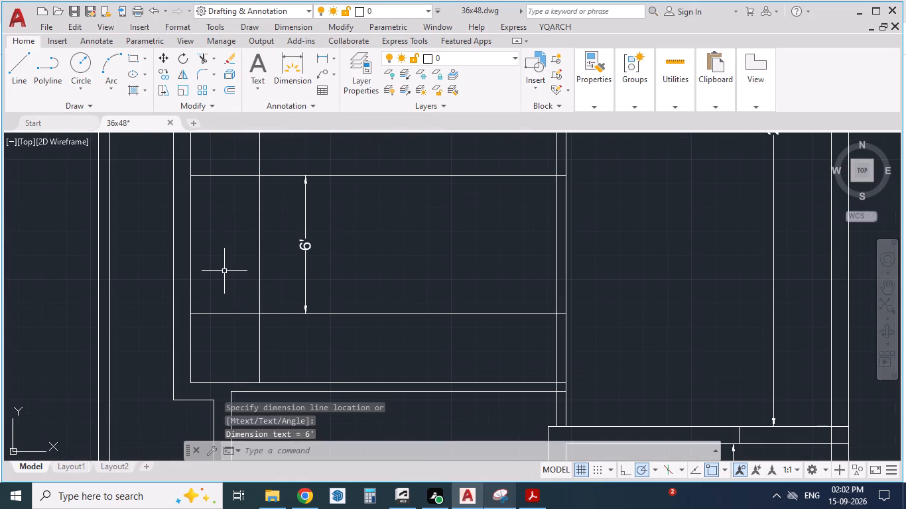
type("da")
key("Return")
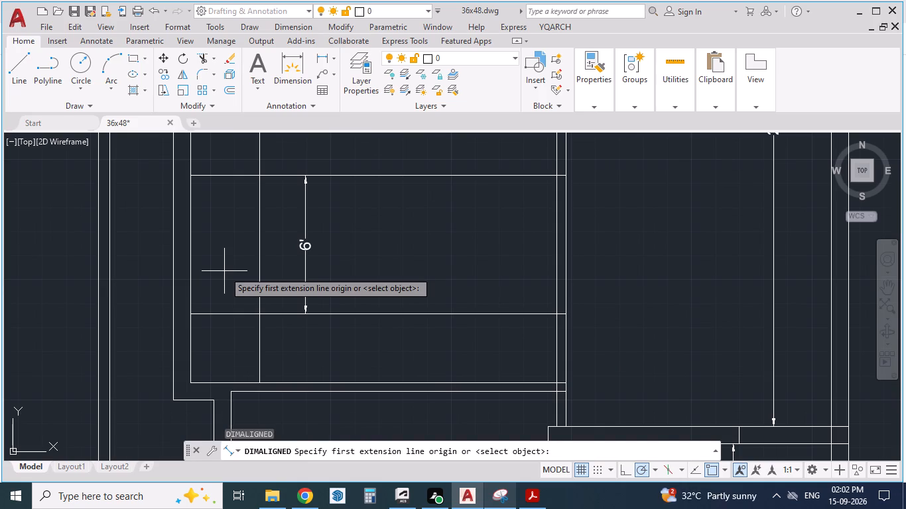
scroll(230, 284, "down", 1)
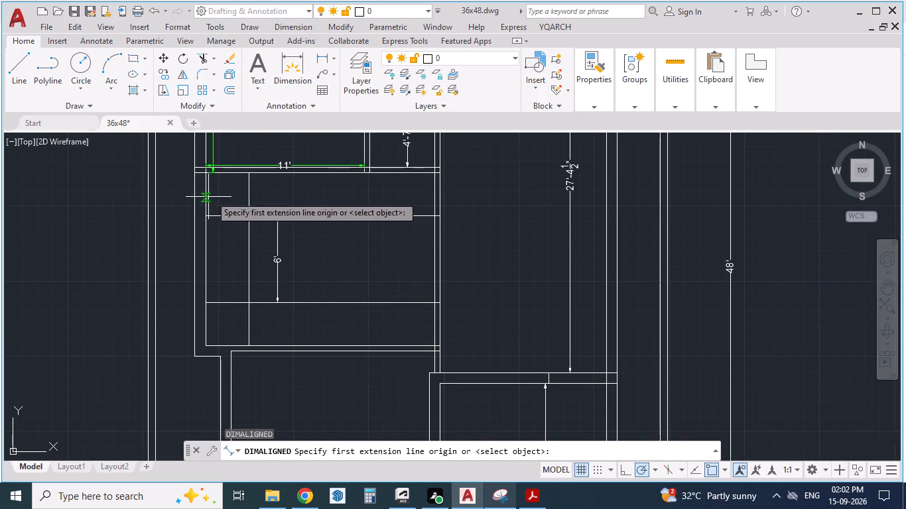
left_click(251, 192)
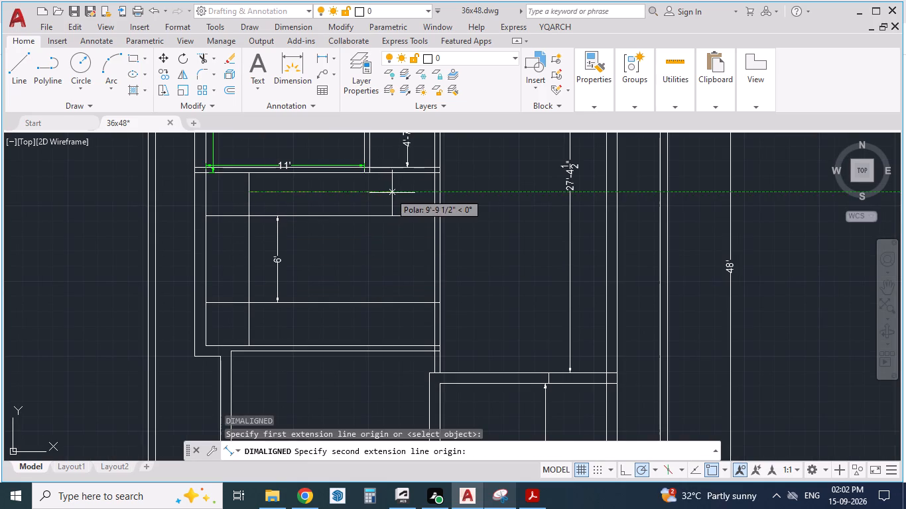
left_click(432, 196)
left_click(432, 197)
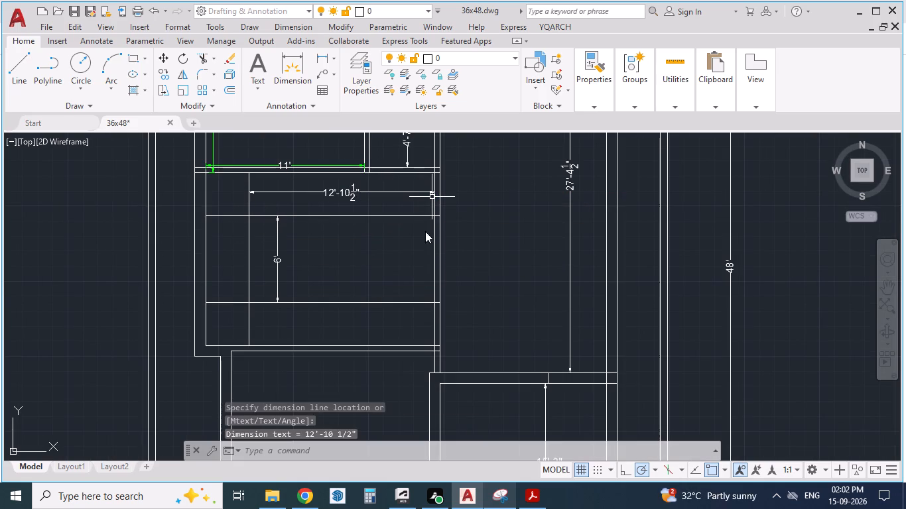
Switch to the reference PDF in Acrobat to examine the staircase and dining area layout.
left_click(464, 500)
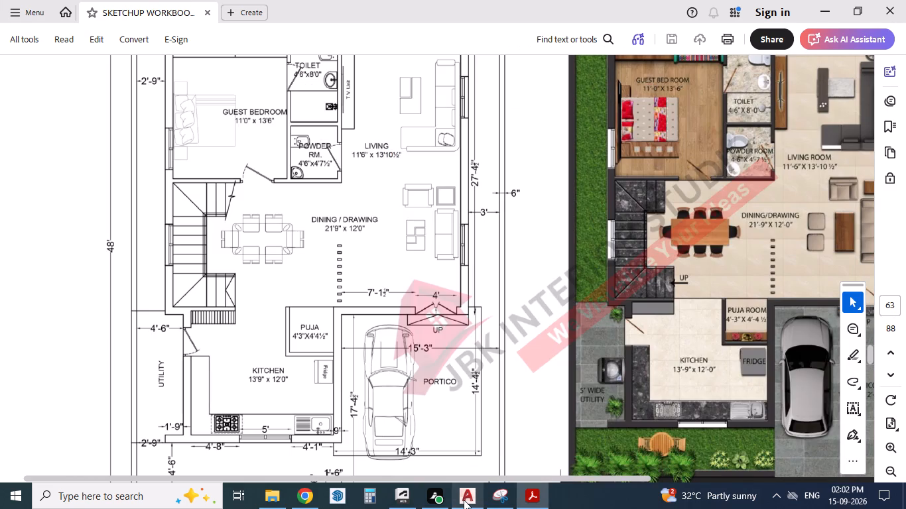
key("Escape")
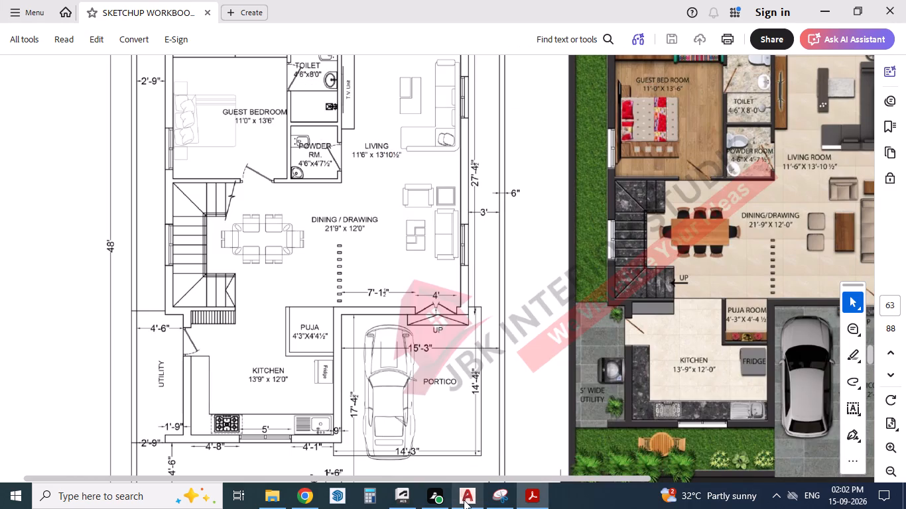
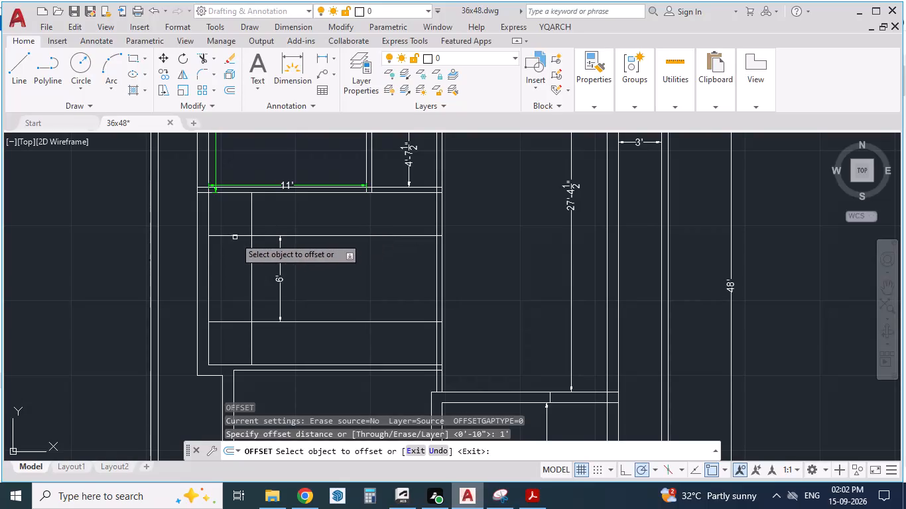
Offset the upper landing line downward five times at 1' spacing to create the treads across the staircase's middle flight.
left_click(235, 237)
left_click(231, 259)
left_click(229, 251)
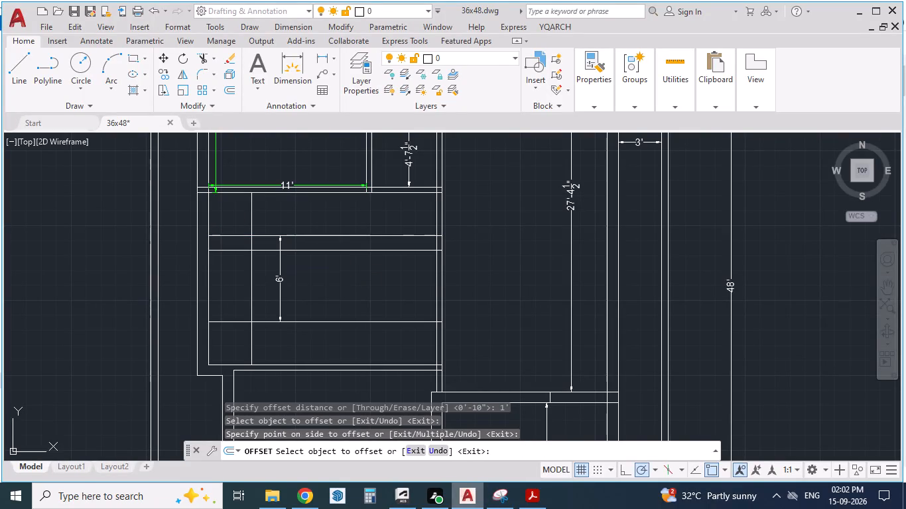
left_click(225, 273)
left_click(227, 264)
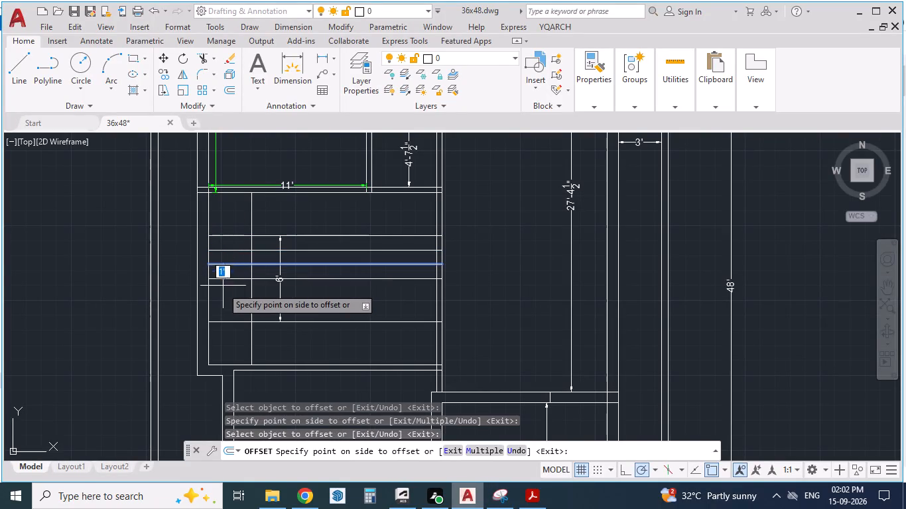
left_click(222, 288)
left_click(232, 278)
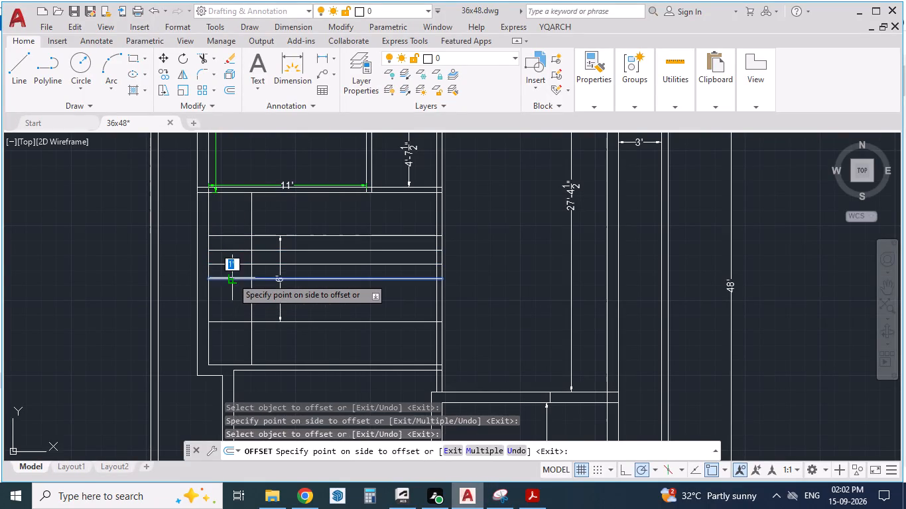
left_click(233, 289)
left_click(233, 293)
left_click(233, 304)
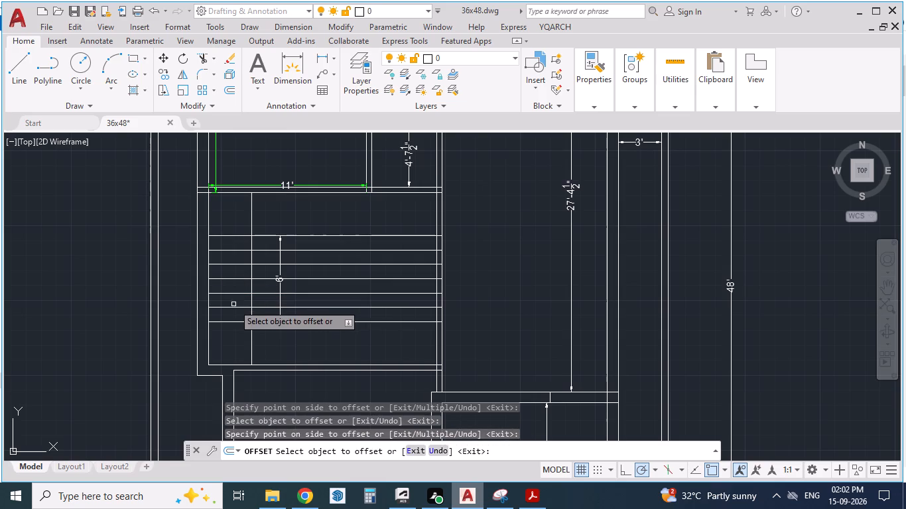
Offset the vertical line bounding the staircase's middle flight three times toward the room at 1' spacing, and end Offset.
left_click(252, 216)
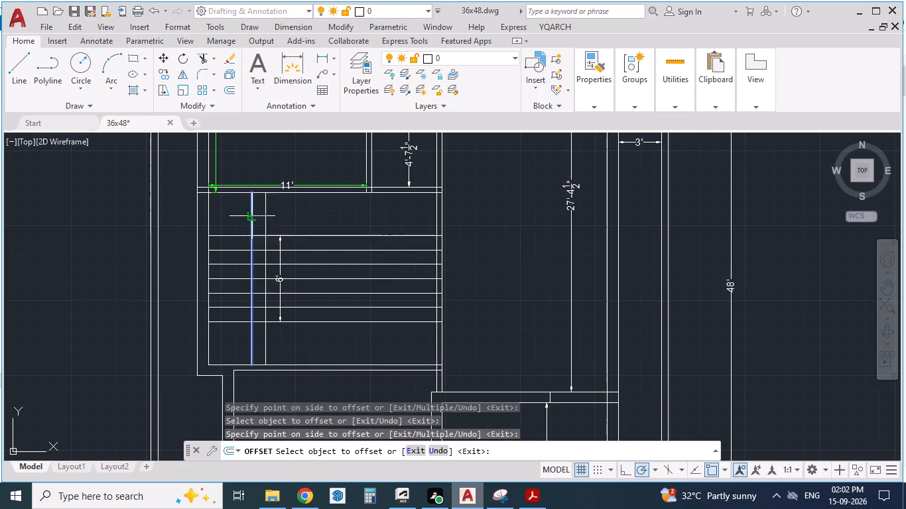
left_click(273, 216)
left_click(265, 215)
left_click(286, 221)
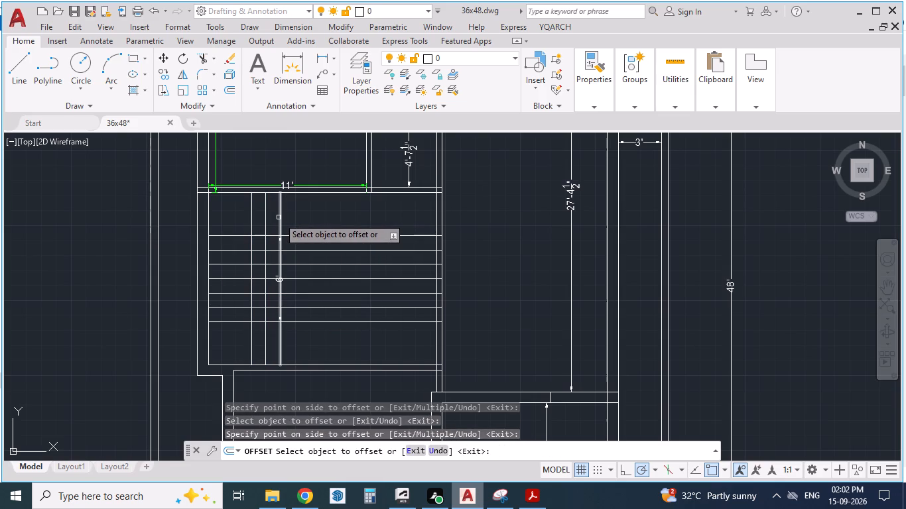
left_click(279, 217)
left_click(304, 225)
key("Escape")
key("Escape")
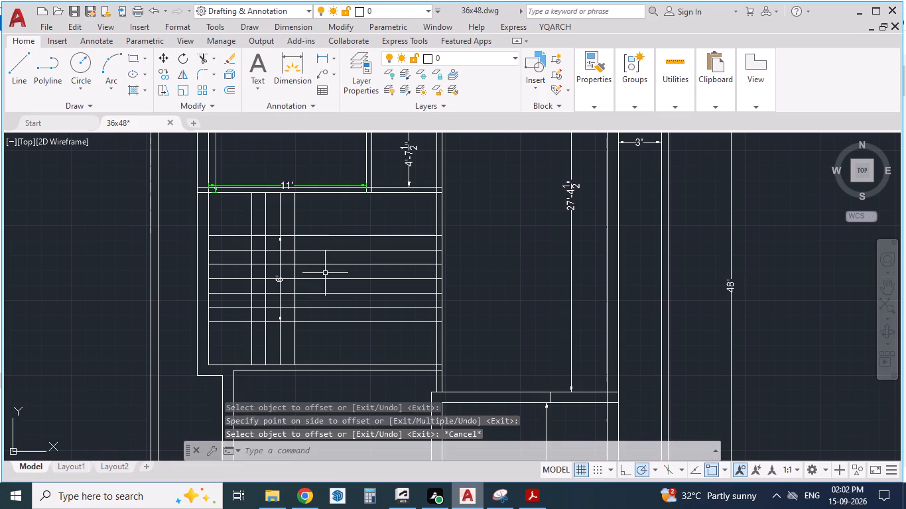
Trim the horizontal stair lines from the outermost vertical tread line across to the room's inner wall line.
type("tr")
key("Return")
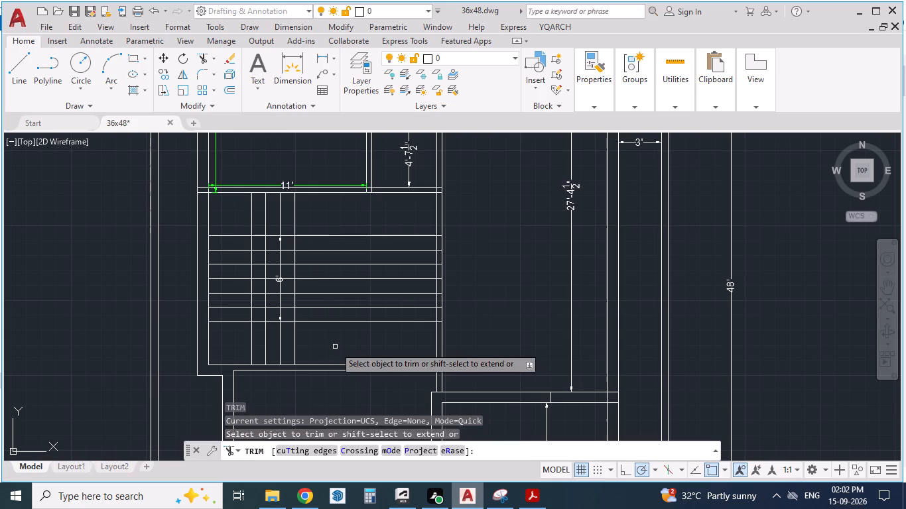
left_click_drag(352, 247, 346, 313)
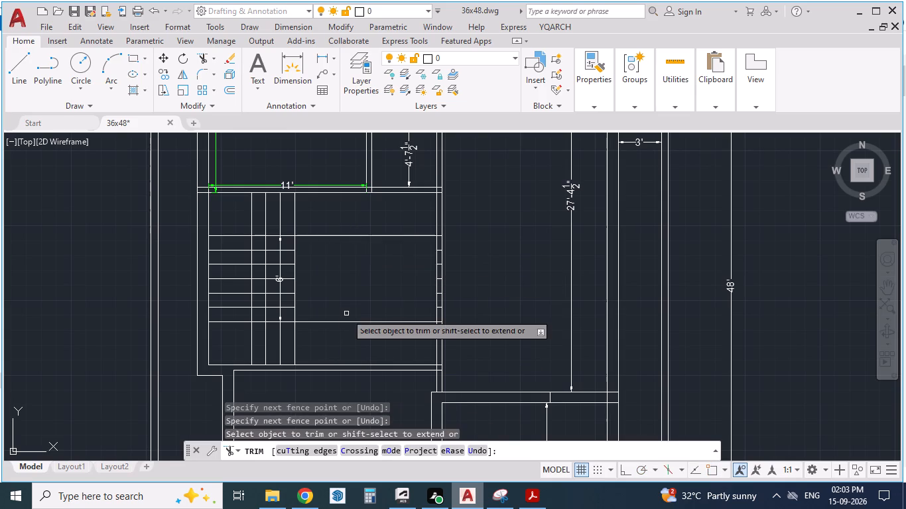
left_click_drag(367, 220, 367, 333)
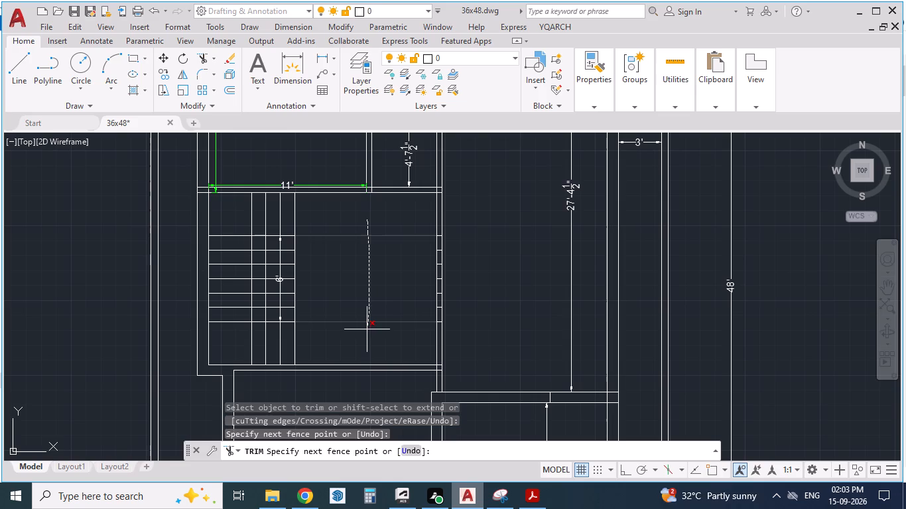
left_click_drag(367, 333, 367, 335)
Trim the vertical tread lines and nearby horizontal treads where they cross into the open well between the upper and lower flights.
scroll(265, 293, "up", 1)
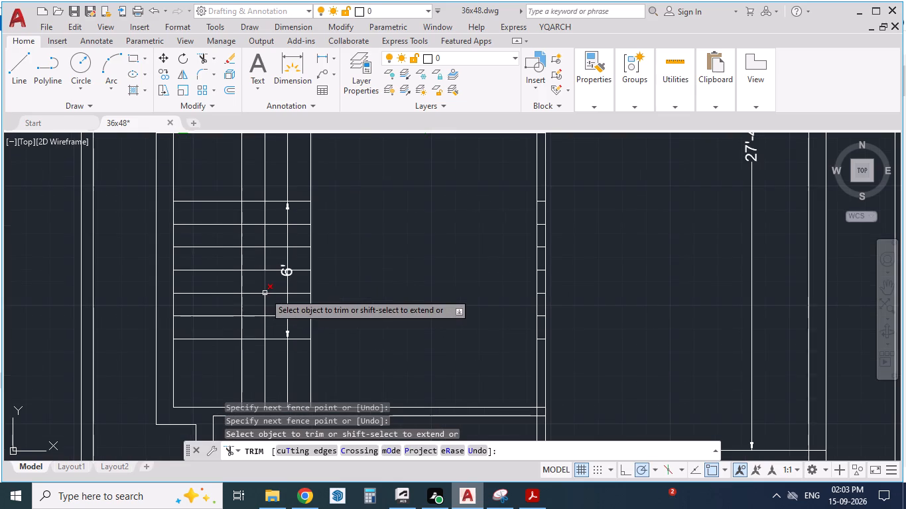
scroll(264, 239, "up", 1)
left_click_drag(256, 199, 350, 200)
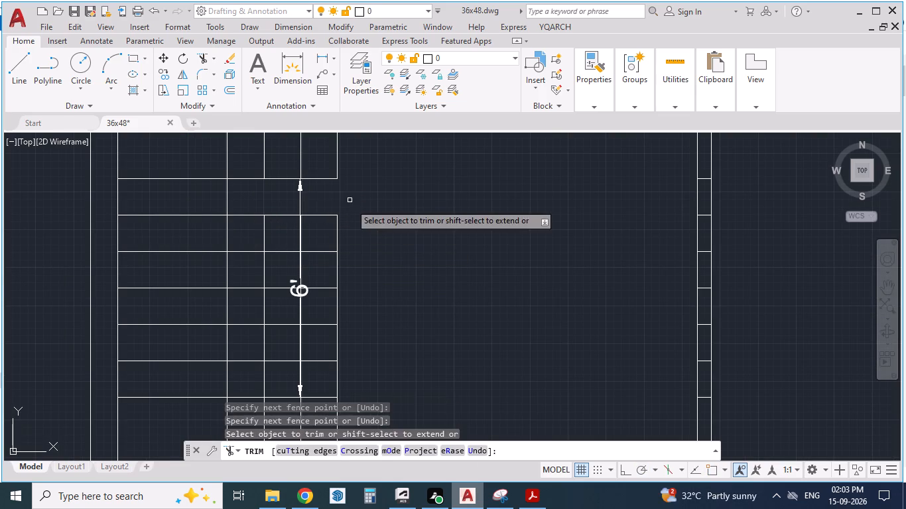
left_click_drag(350, 204, 241, 333)
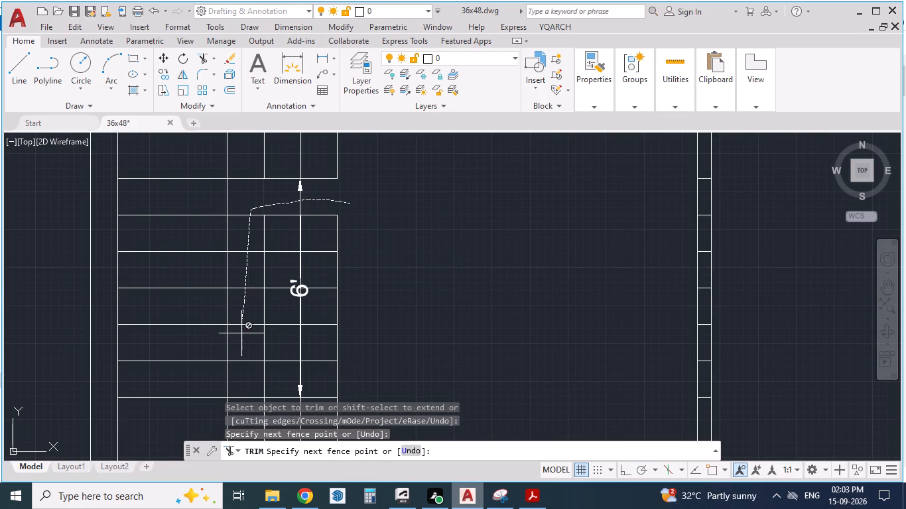
left_click_drag(241, 333, 390, 376)
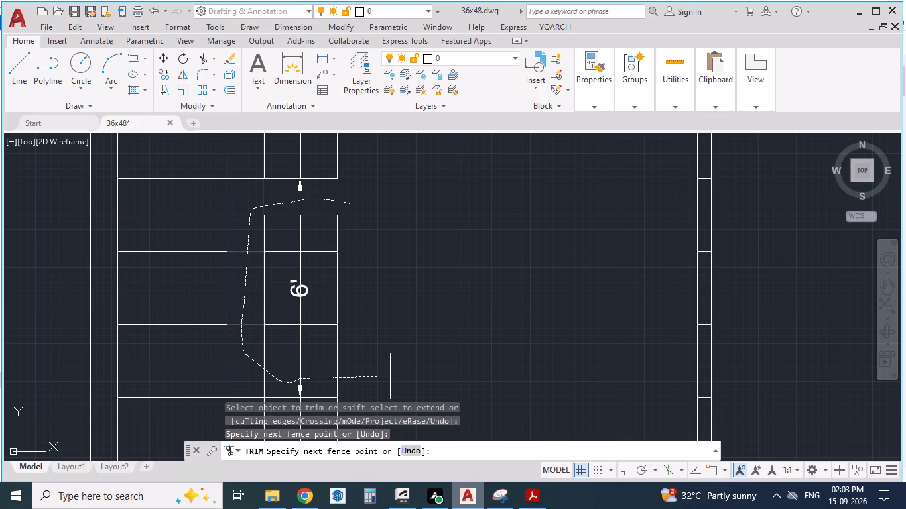
left_click_drag(390, 376, 391, 376)
Trim away the leftover tread pieces and the 6' dimension inside the stair's open well.
scroll(421, 247, "down", 1)
scroll(403, 253, "up", 1)
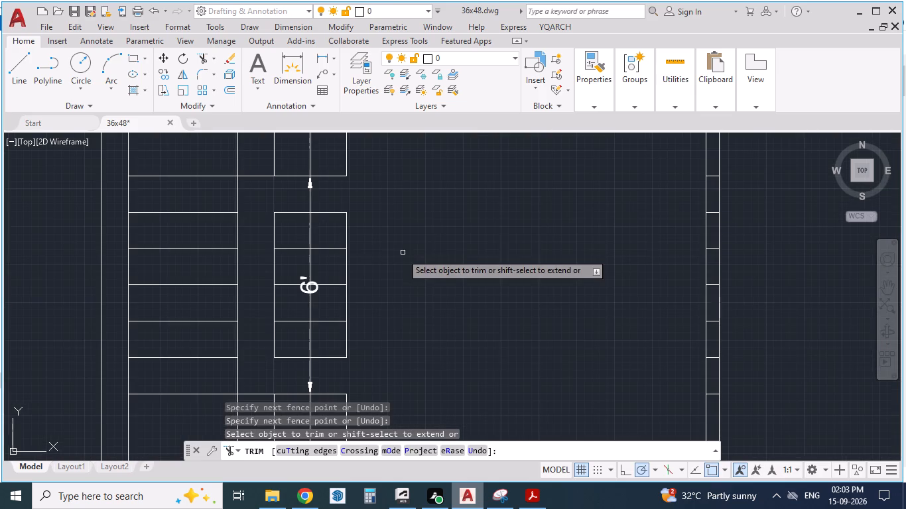
left_click_drag(297, 199, 294, 376)
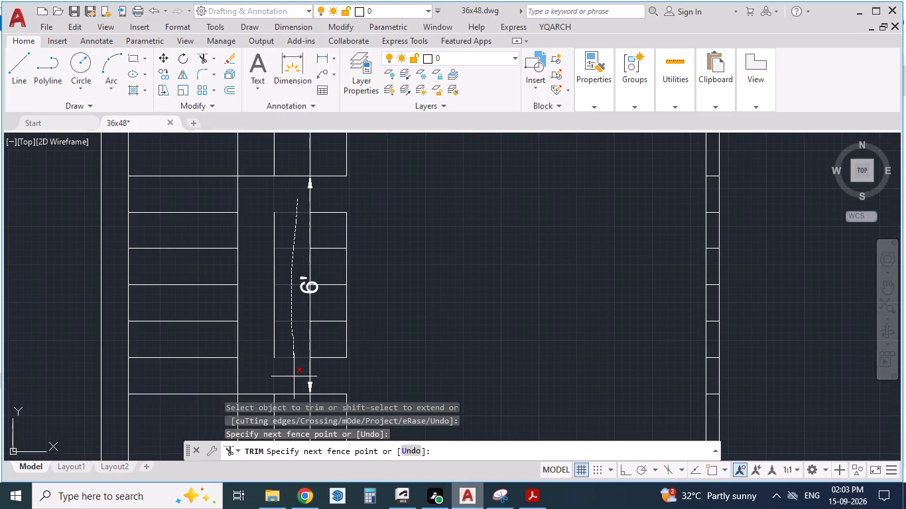
left_click_drag(319, 205, 318, 364)
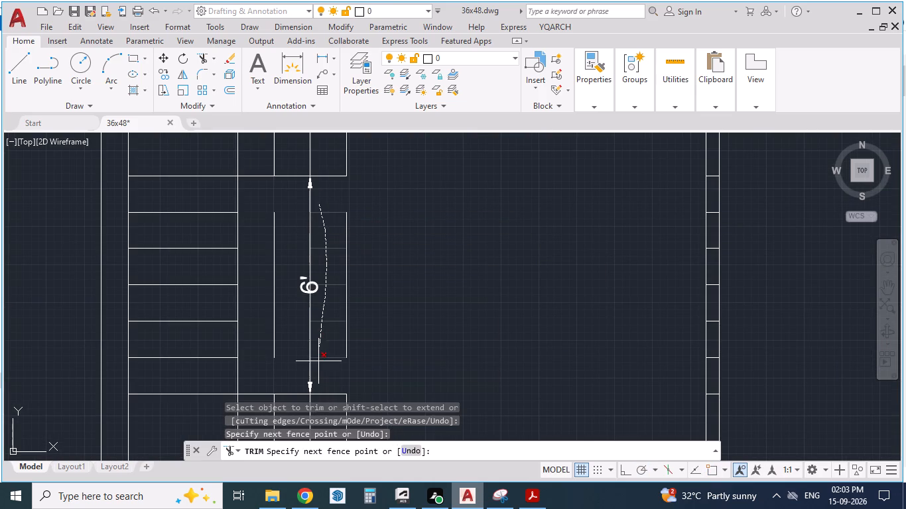
left_click_drag(318, 364, 321, 371)
left_click_drag(367, 271, 265, 279)
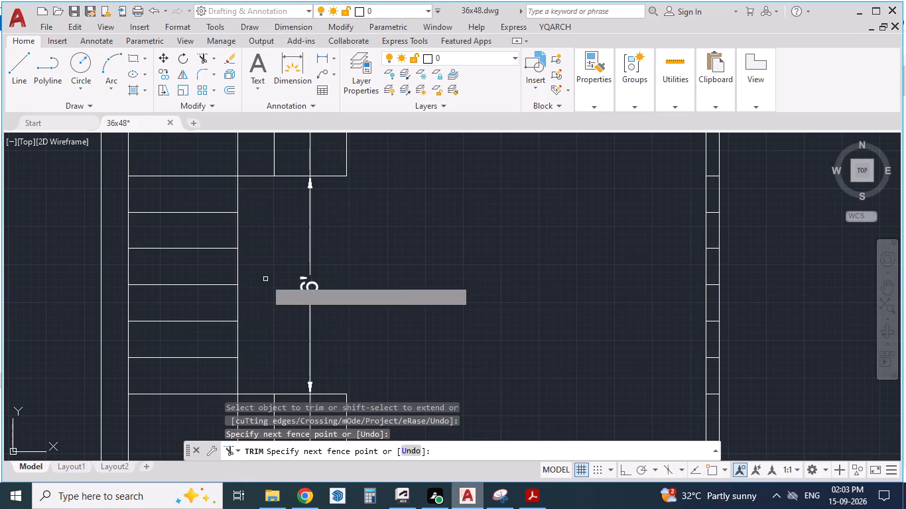
left_click(306, 282)
Trim off the upper flight's outermost vertical tread line and the edge segment extending to it.
scroll(320, 264, "down", 1)
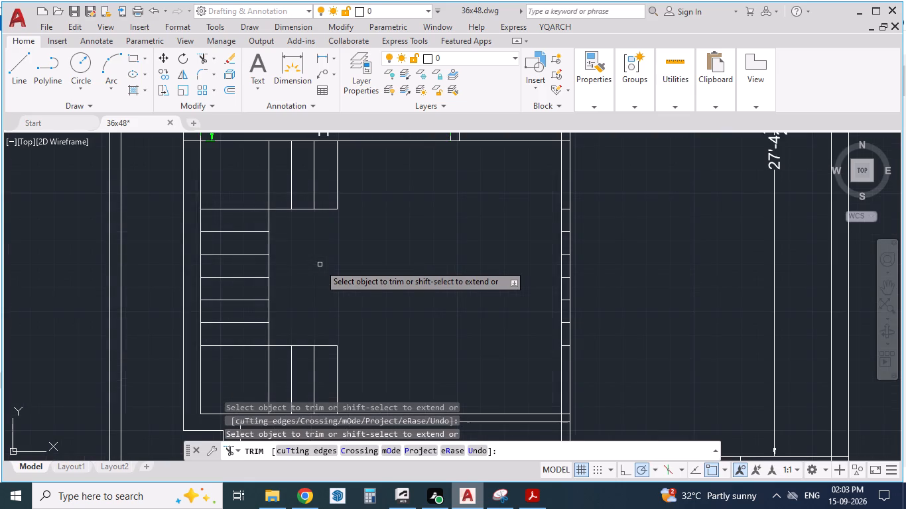
scroll(320, 264, "down", 1)
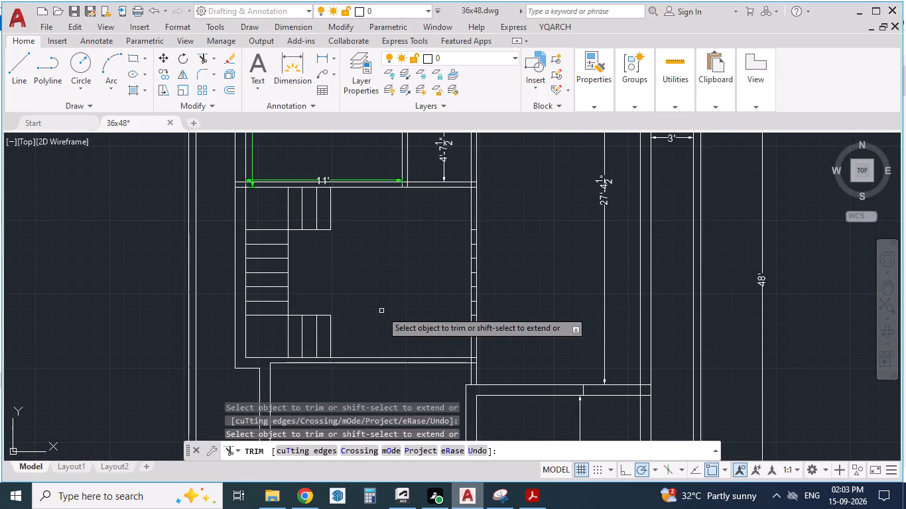
left_click(334, 204)
left_click(328, 205)
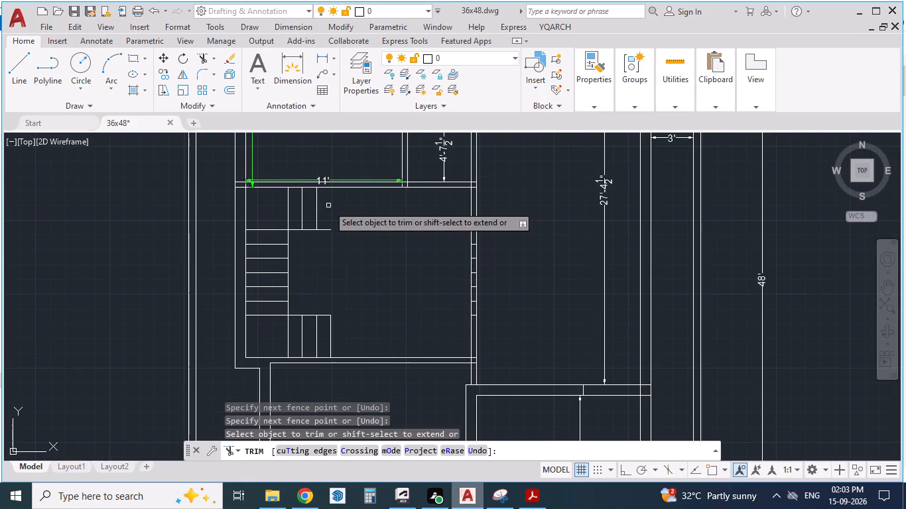
left_click(327, 229)
scroll(338, 262, "down", 1)
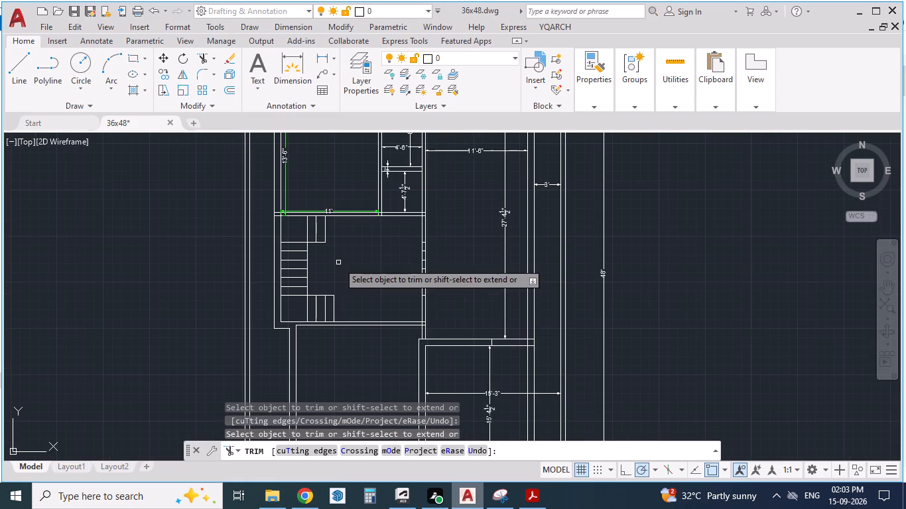
Switch to the PDF reference floor plan in Acrobat to check the staircase layout.
left_click(532, 500)
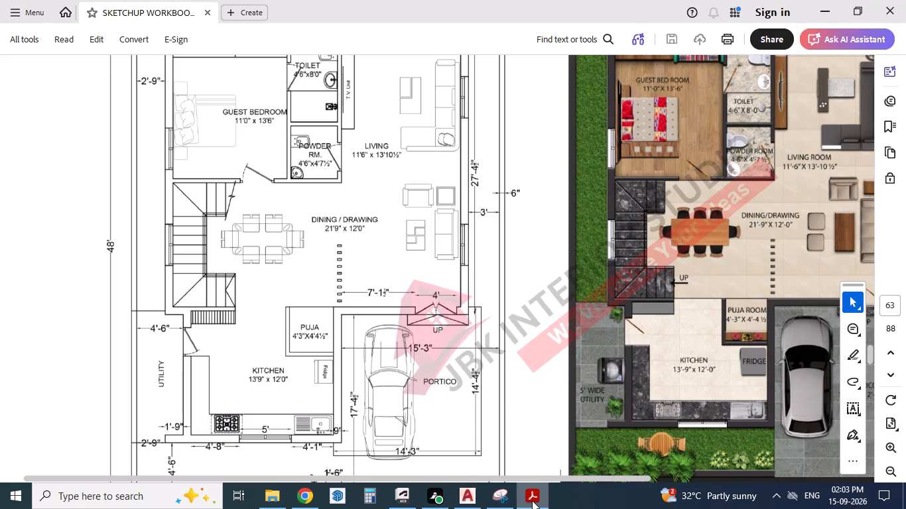
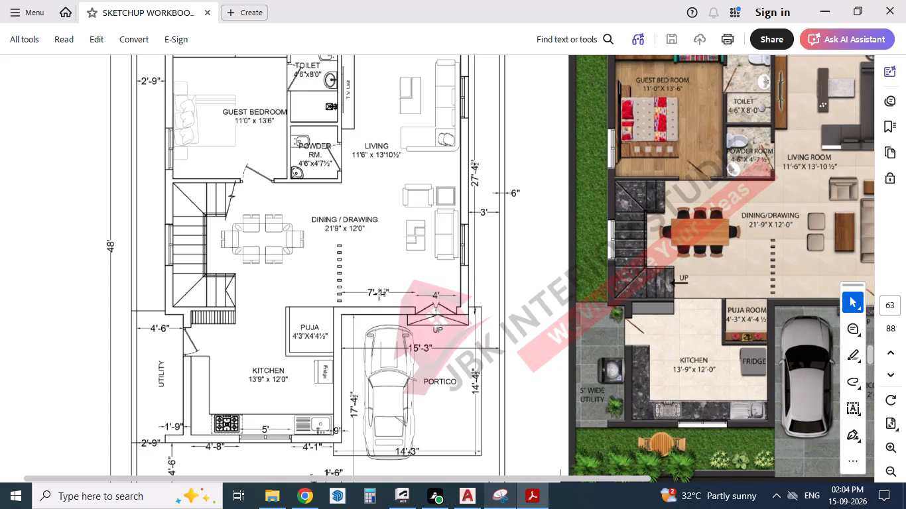
Examine the staircase, dining and kitchen areas of the PDF reference plan and return to the AutoCAD drawing.
scroll(373, 296, "up", 2)
scroll(373, 296, "down", 1)
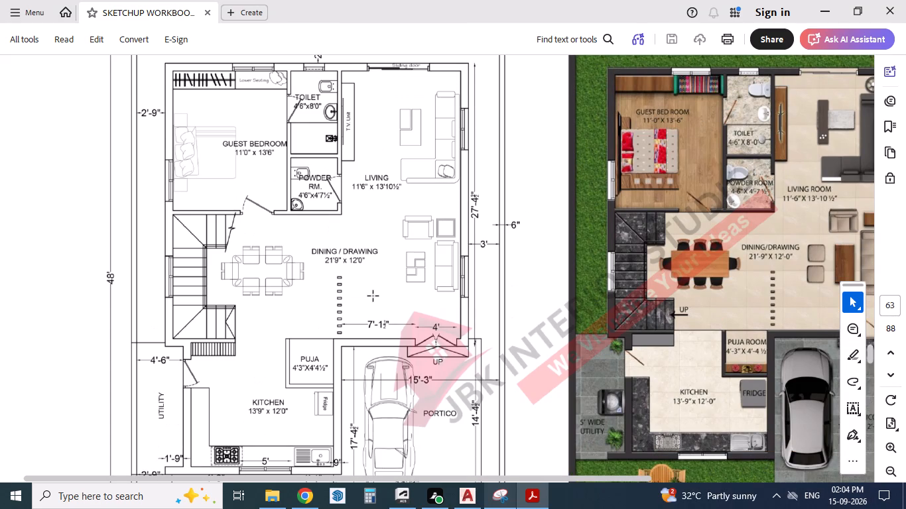
scroll(373, 296, "down", 1)
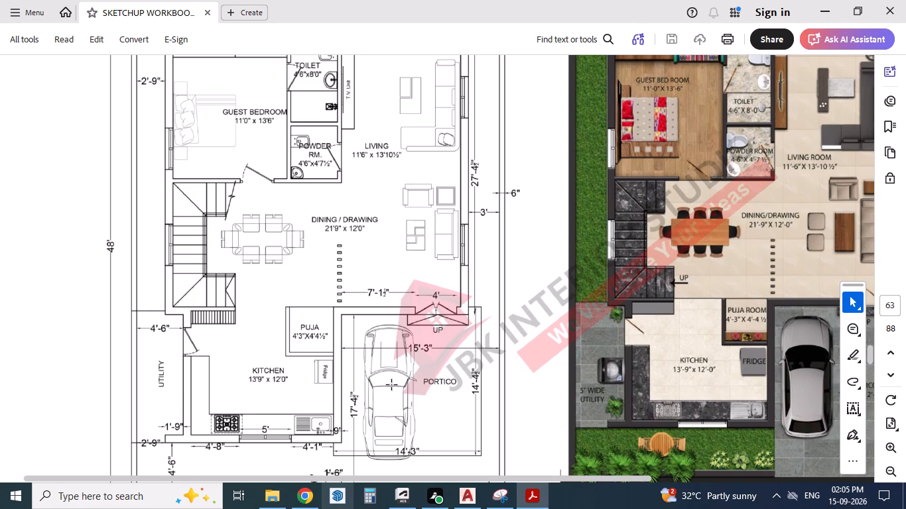
scroll(354, 361, "up", 1)
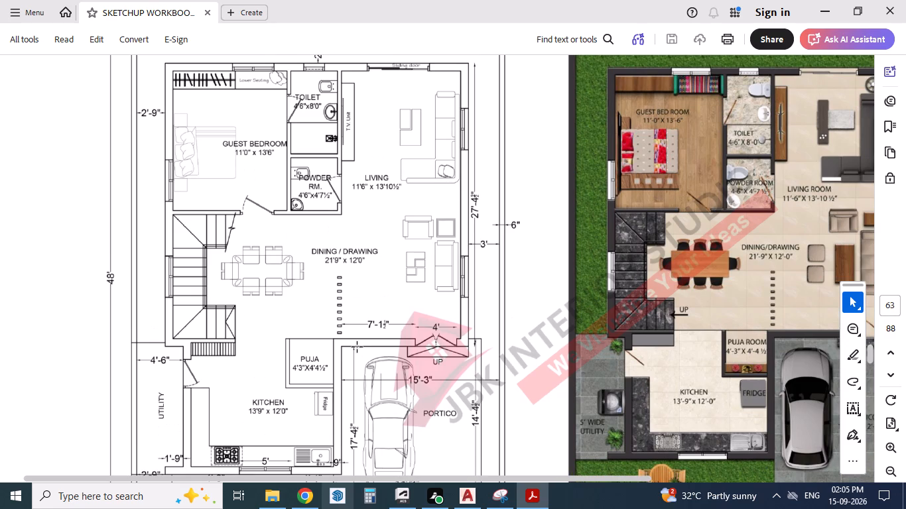
left_click(535, 502)
Trim the double wall line between the dining and living areas above and below the leftover tread pieces.
scroll(361, 304, "down", 1)
scroll(407, 196, "up", 1)
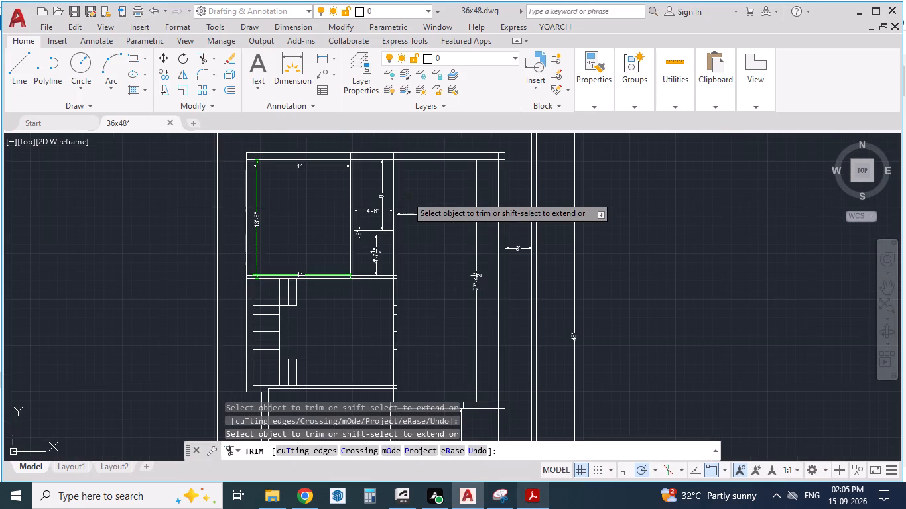
scroll(297, 251, "down", 1)
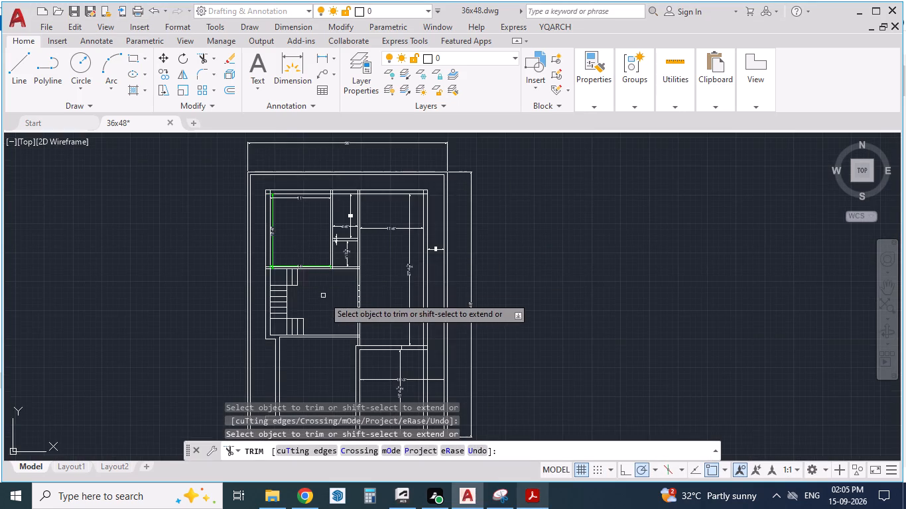
scroll(325, 300, "up", 1)
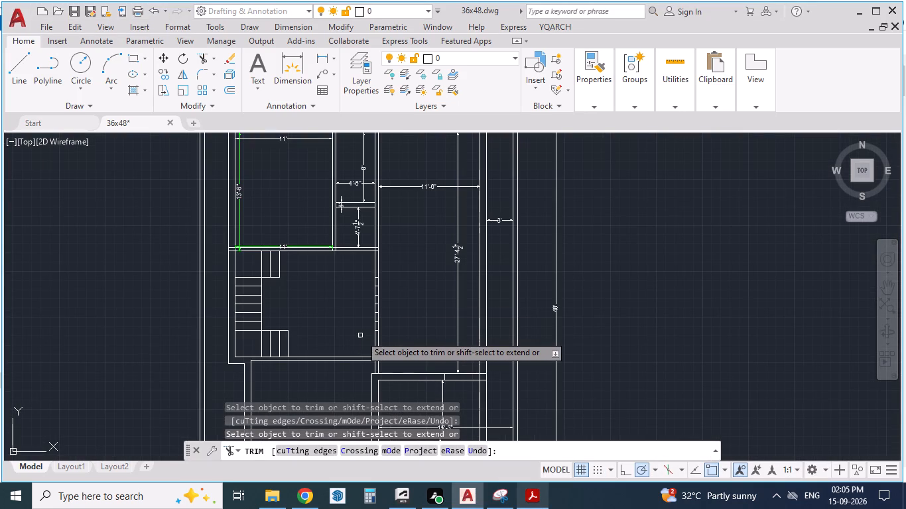
scroll(361, 332, "up", 1)
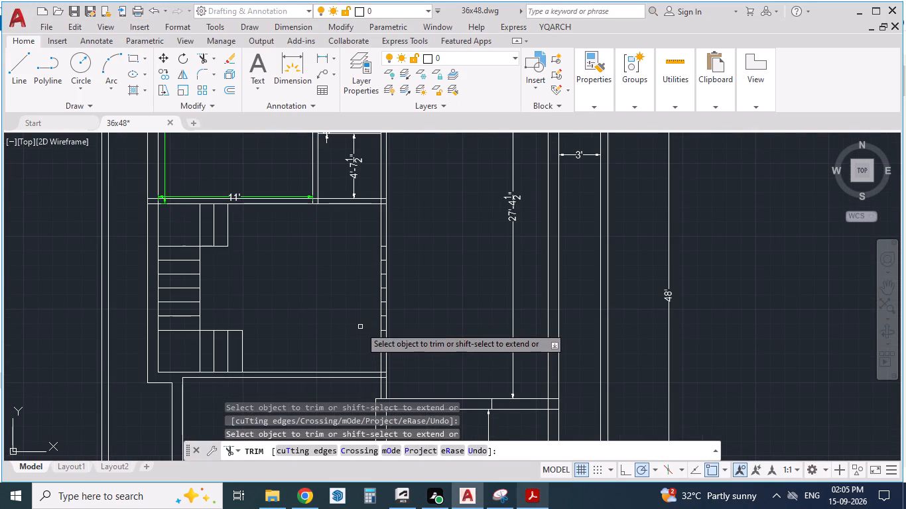
key("Escape")
key("Escape")
key("Escape")
type("tr")
key("Return")
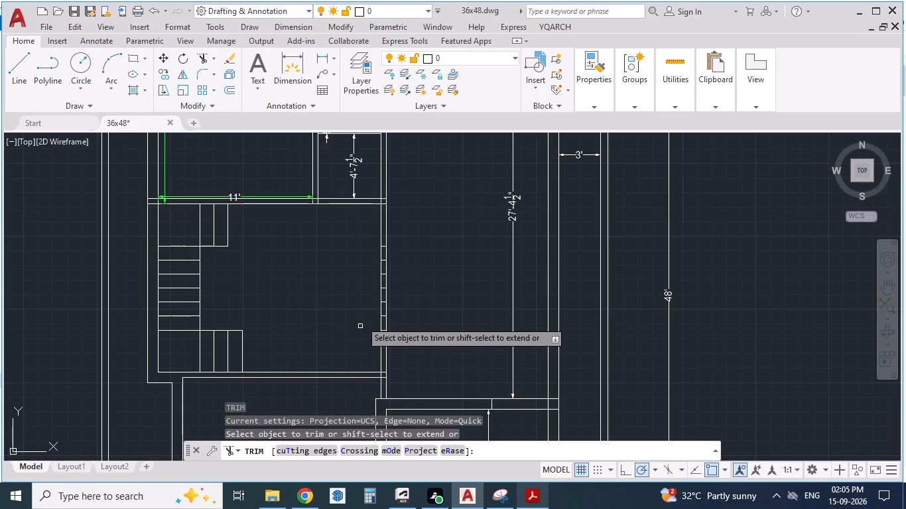
left_click_drag(377, 232, 391, 236)
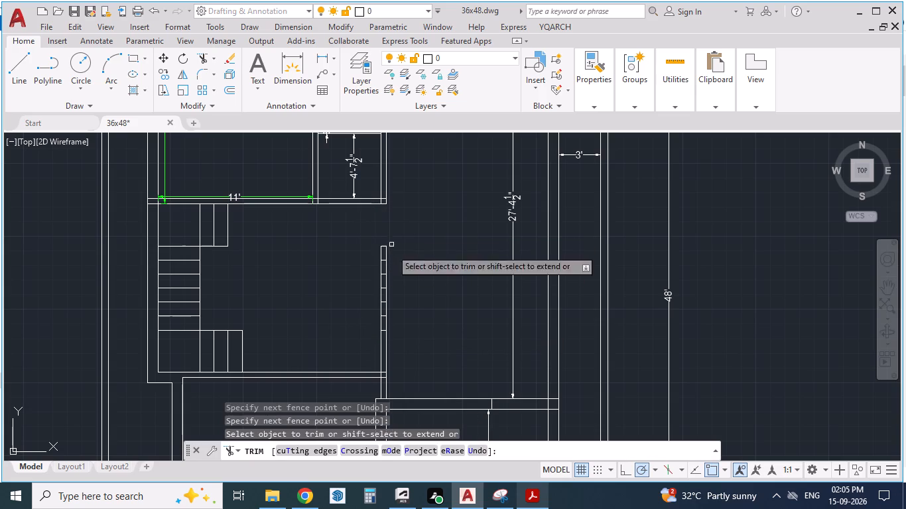
left_click_drag(371, 341, 416, 357)
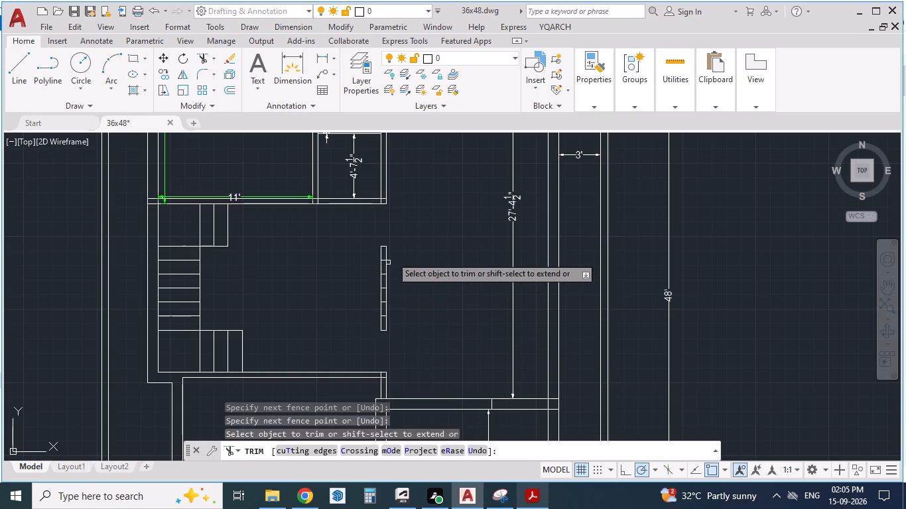
key("Escape")
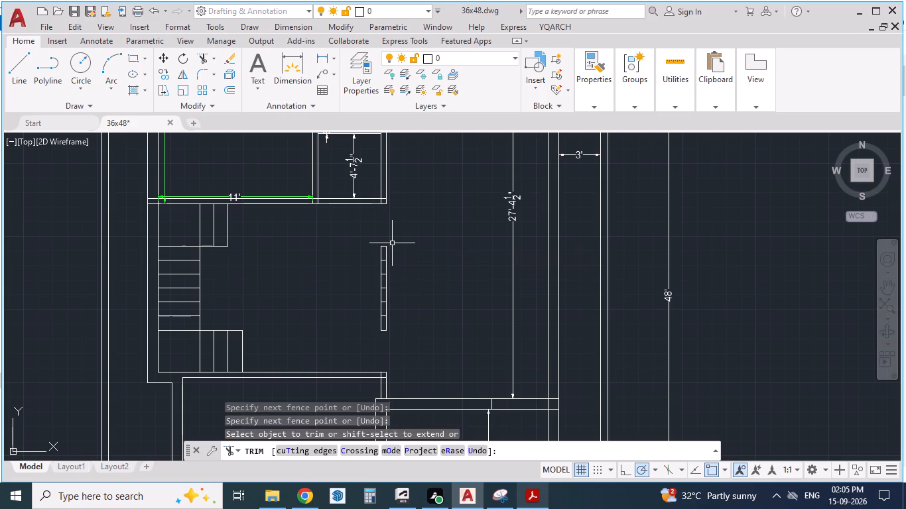
Erase the remaining wall and tread fragments between the dining and living areas, and save the drawing.
left_click(401, 243)
left_click(361, 331)
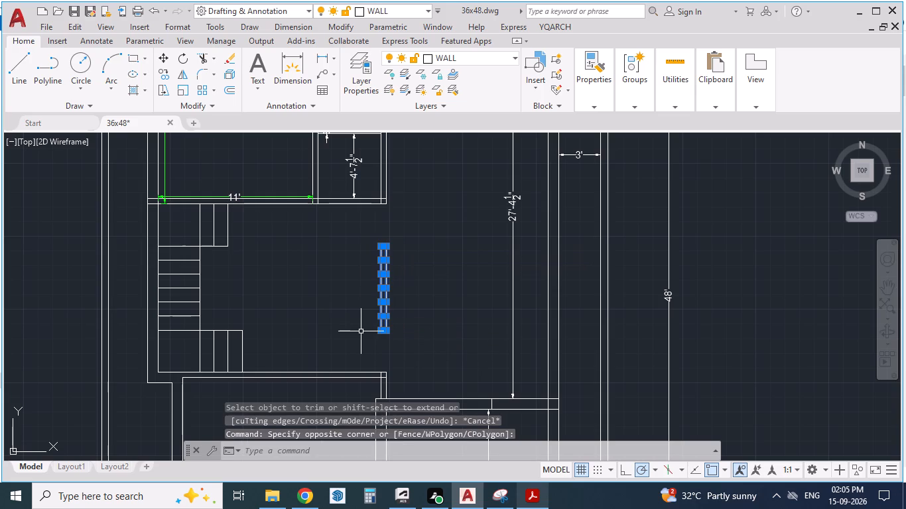
key("Delete")
key("ctrl+s")
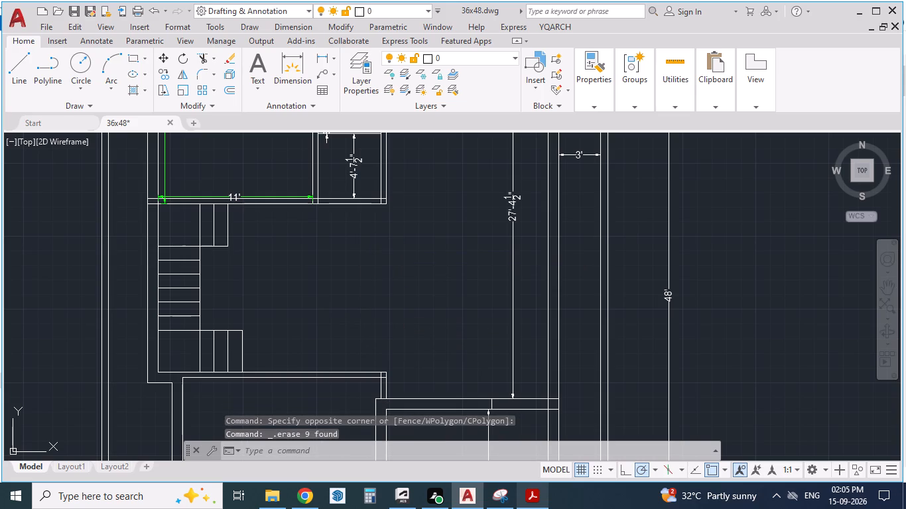
Compare the drawn staircase, dining and kitchen walls with the PDF reference floor plan.
scroll(353, 292, "down", 1)
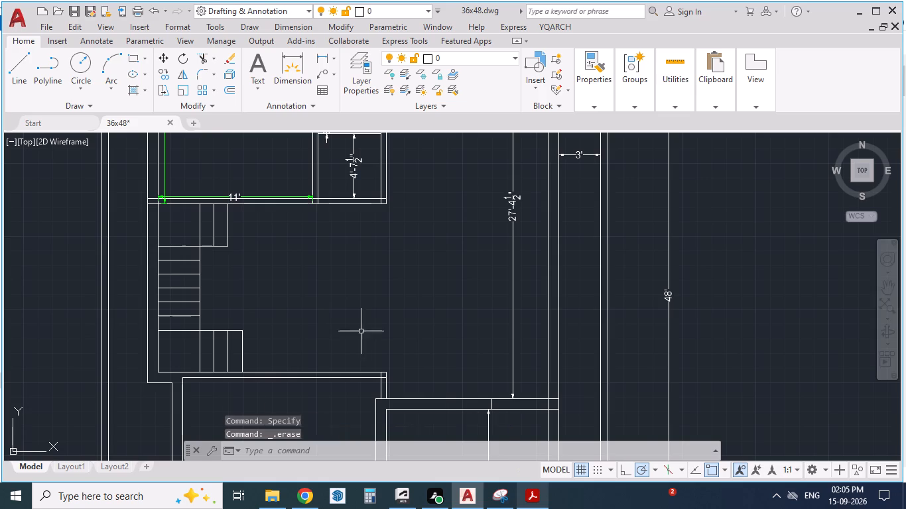
scroll(333, 299, "down", 1)
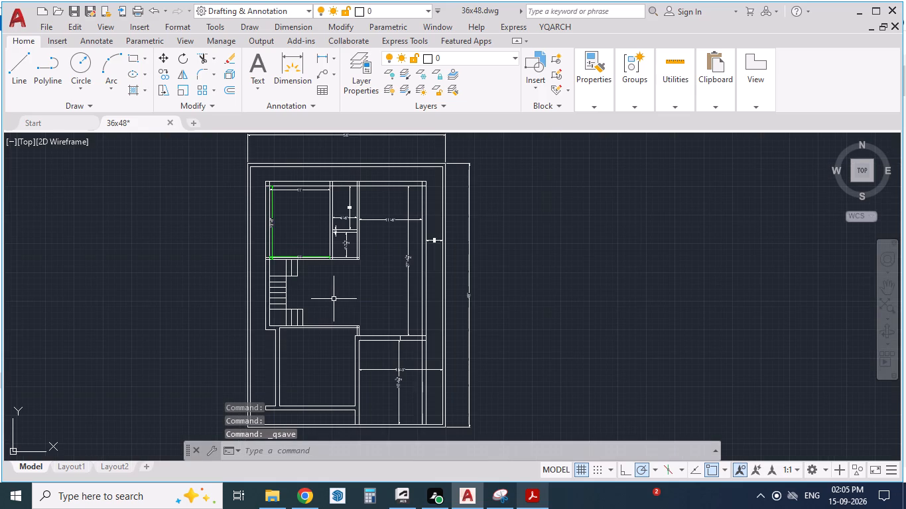
scroll(334, 299, "up", 1)
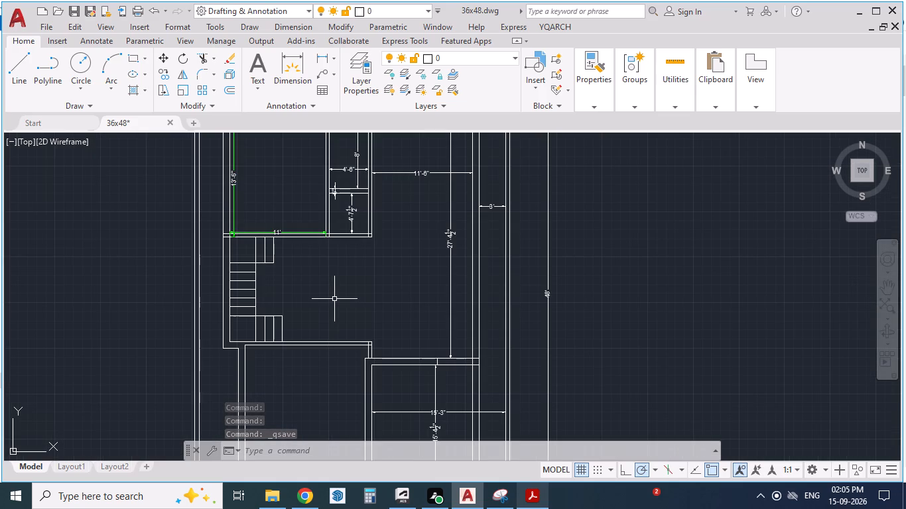
left_click(534, 494)
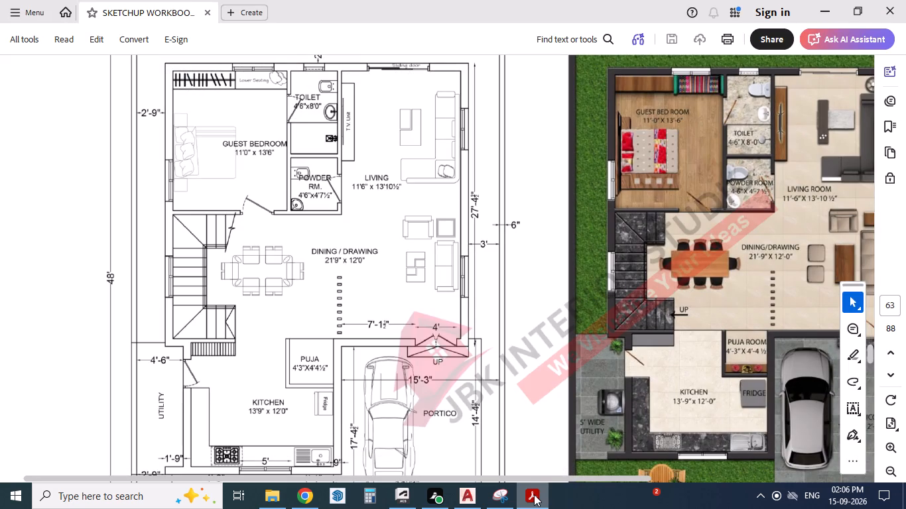
left_click(534, 494)
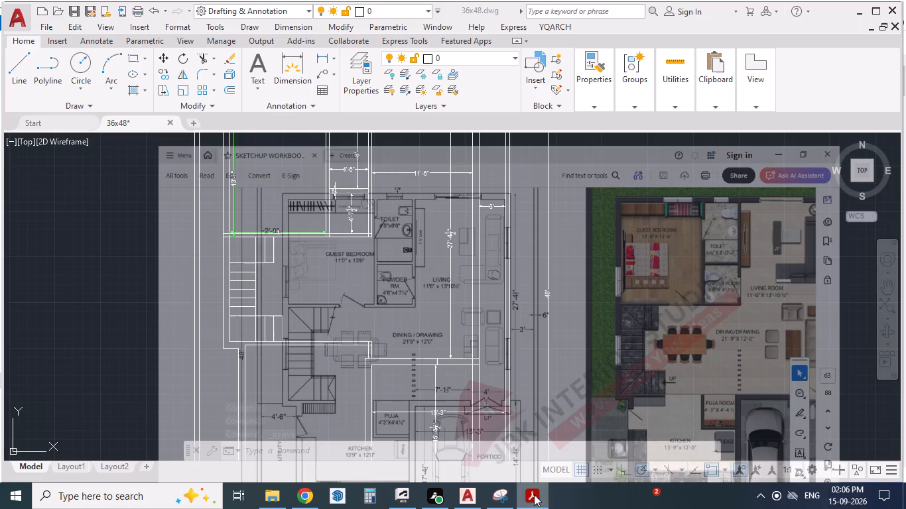
scroll(410, 320, "down", 1)
scroll(394, 368, "up", 2)
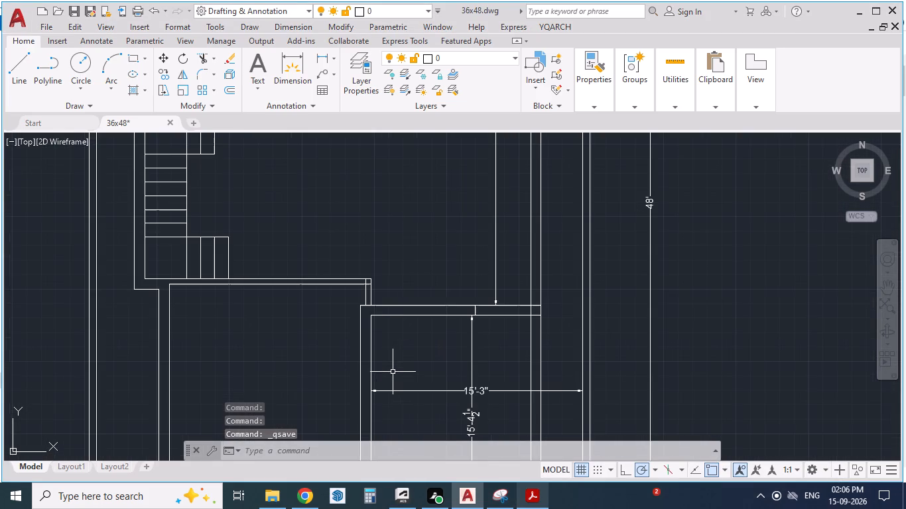
left_click(531, 496)
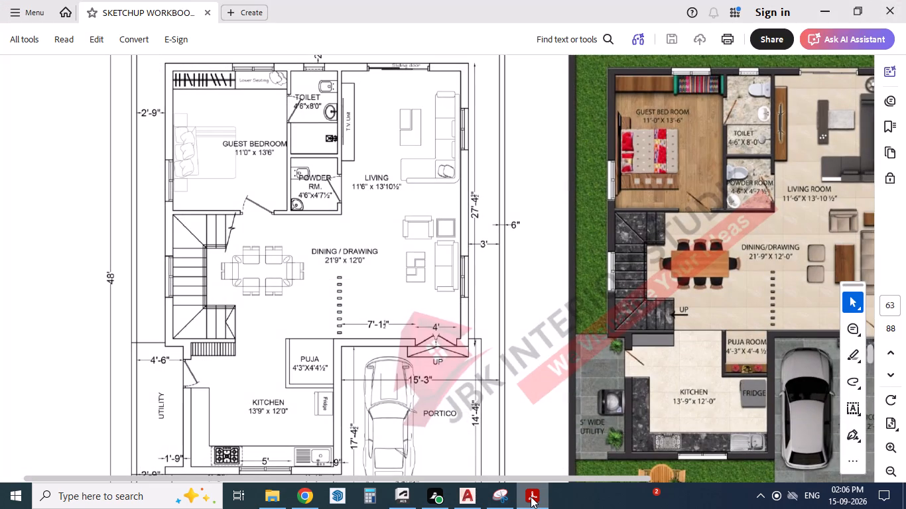
left_click(531, 496)
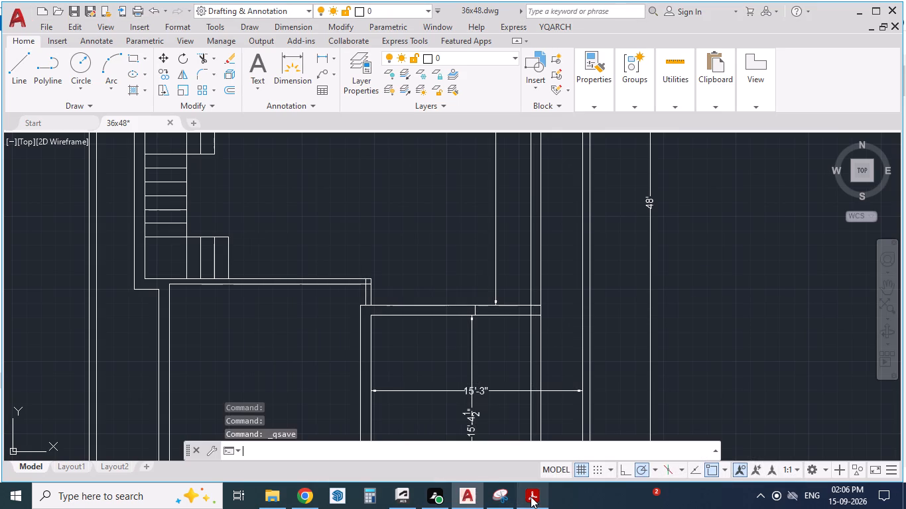
scroll(324, 296, "down", 1)
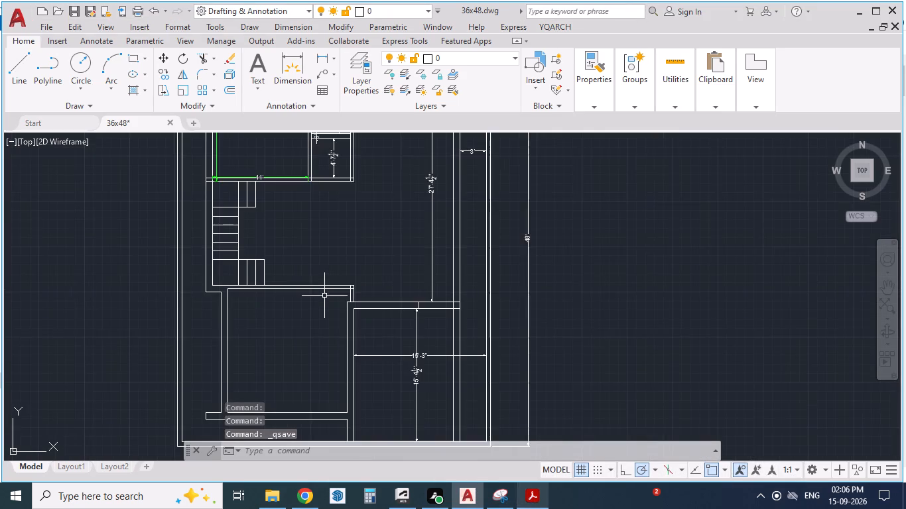
scroll(324, 294, "down", 1)
scroll(363, 334, "up", 1)
scroll(352, 311, "down", 1)
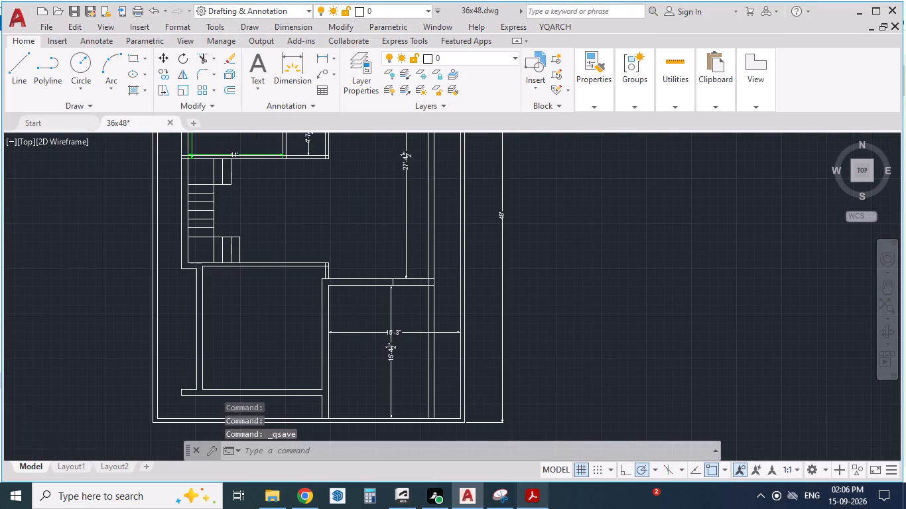
scroll(367, 146, "up", 1)
scroll(355, 196, "down", 1)
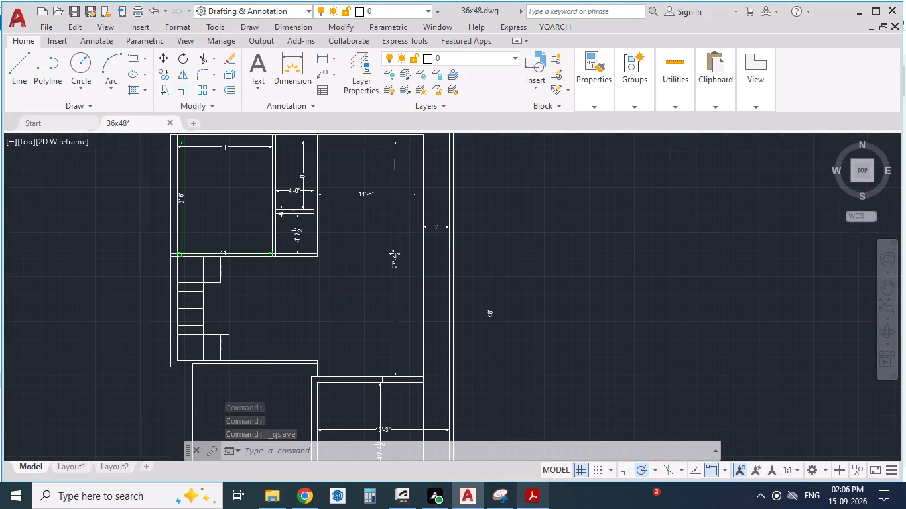
scroll(292, 359, "up", 1)
scroll(289, 351, "down", 1)
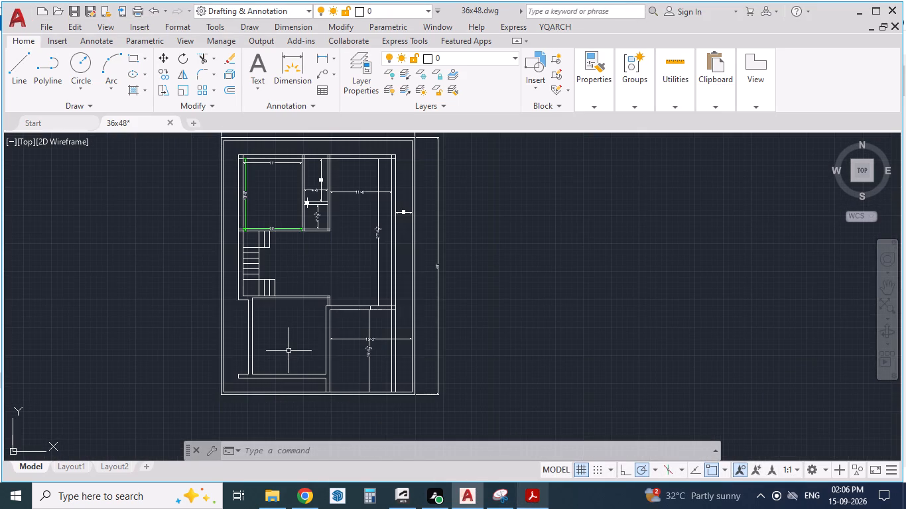
left_click(527, 498)
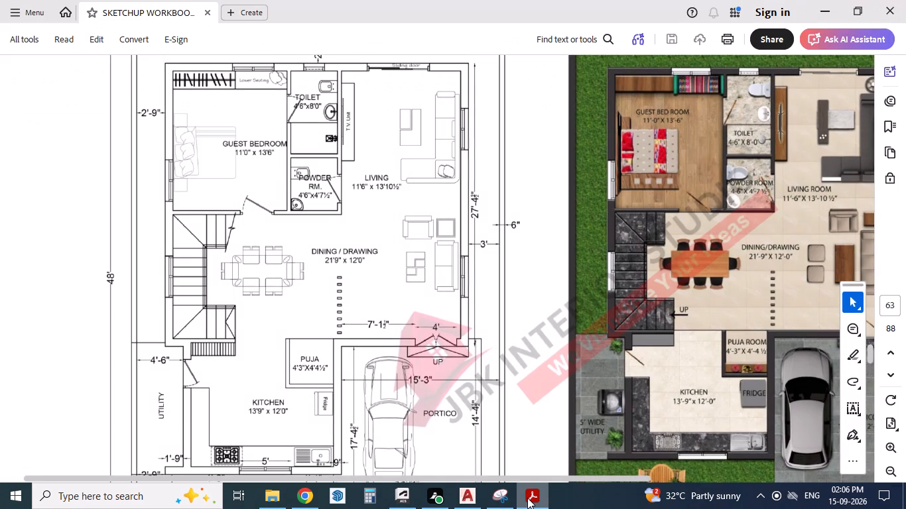
left_click(527, 498)
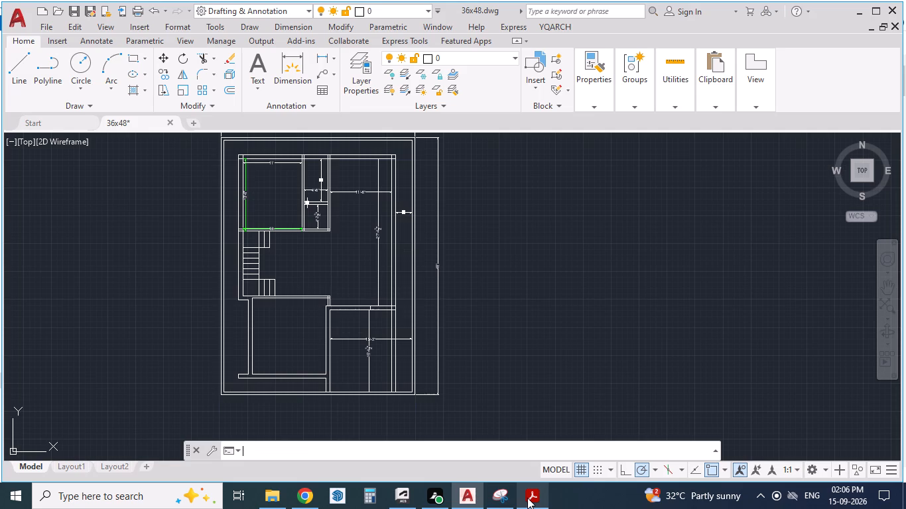
Extend the lower flight's outermost vertical tread line across the wall thickness to the kitchen-side wall line.
scroll(292, 307, "up", 2)
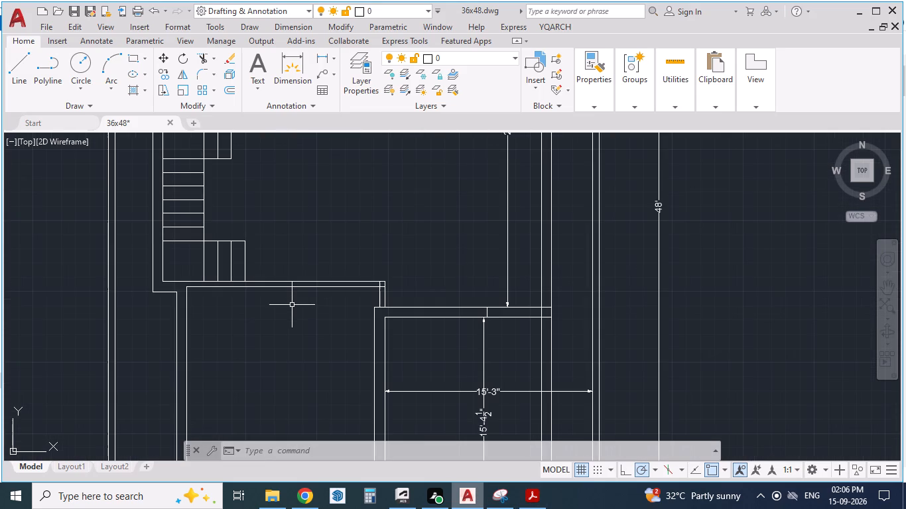
type("ex")
key("Return")
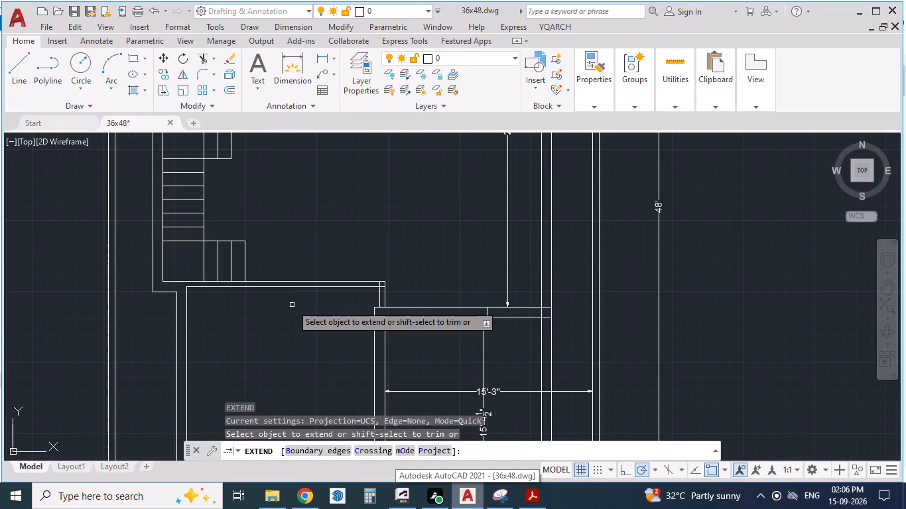
scroll(259, 264, "up", 2)
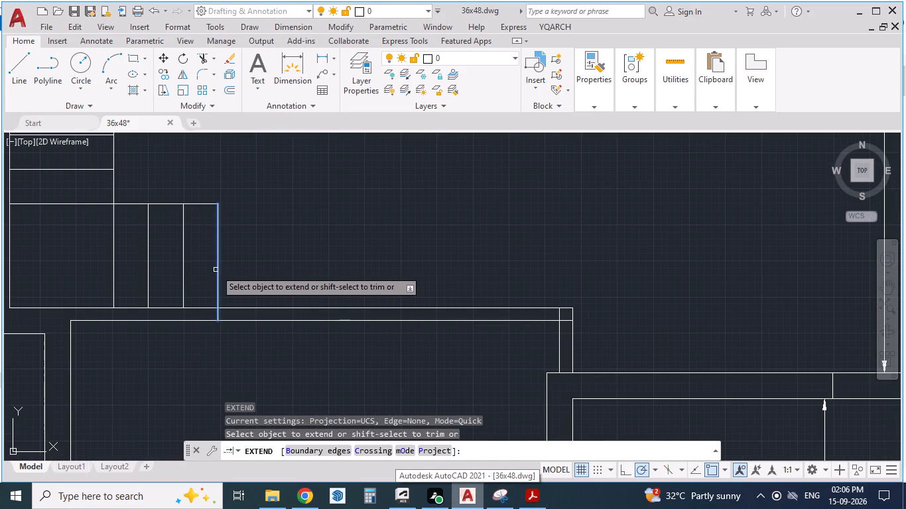
left_click(216, 270)
key("Escape")
key("Escape")
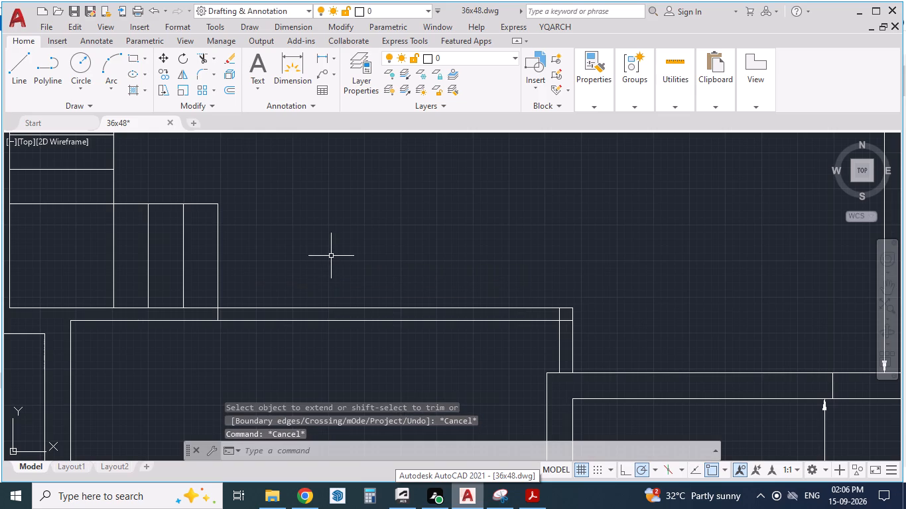
Trim away the kitchen–dining wall lines beyond the staircase end and the short wall stub above the portico corner.
type("tr")
key("Return")
left_click_drag(342, 266, 395, 376)
left_click_drag(509, 292, 543, 352)
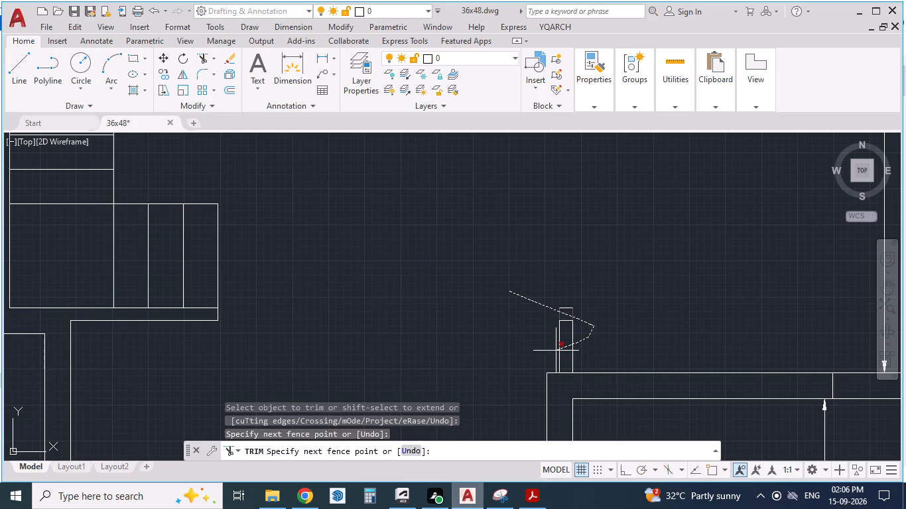
left_click_drag(543, 352, 576, 334)
scroll(476, 272, "down", 4)
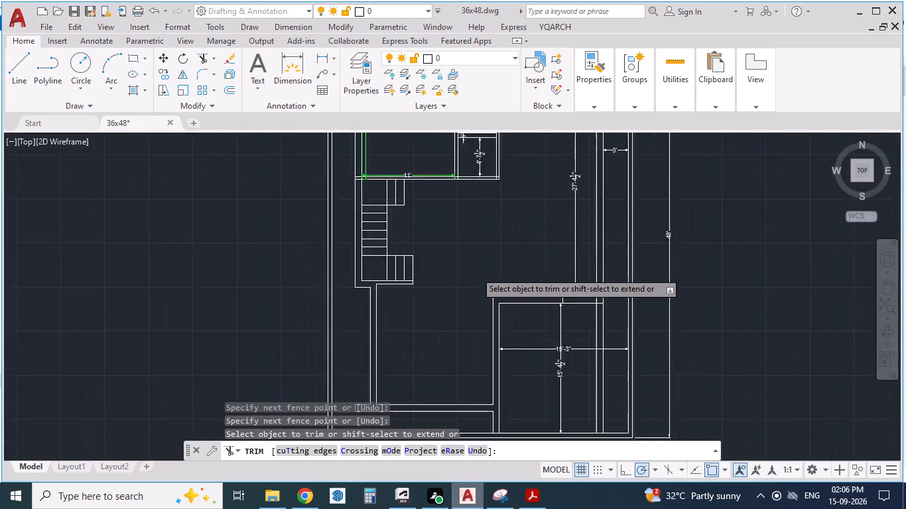
key("Escape")
scroll(562, 289, "up", 2)
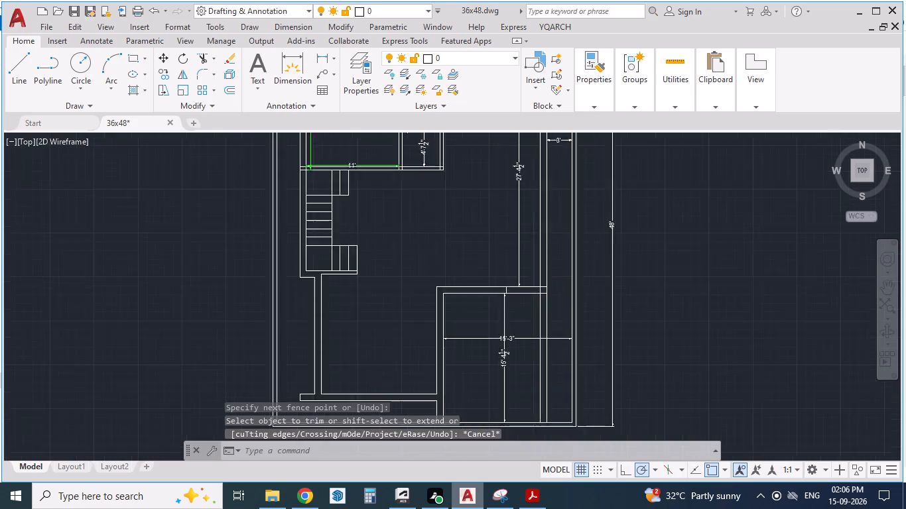
Offset the short line across the portico's upper wall by 7'1-1/2" towards the kitchen-side corner.
scroll(523, 221, "up", 1)
scroll(502, 217, "down", 1)
scroll(487, 326, "up", 1)
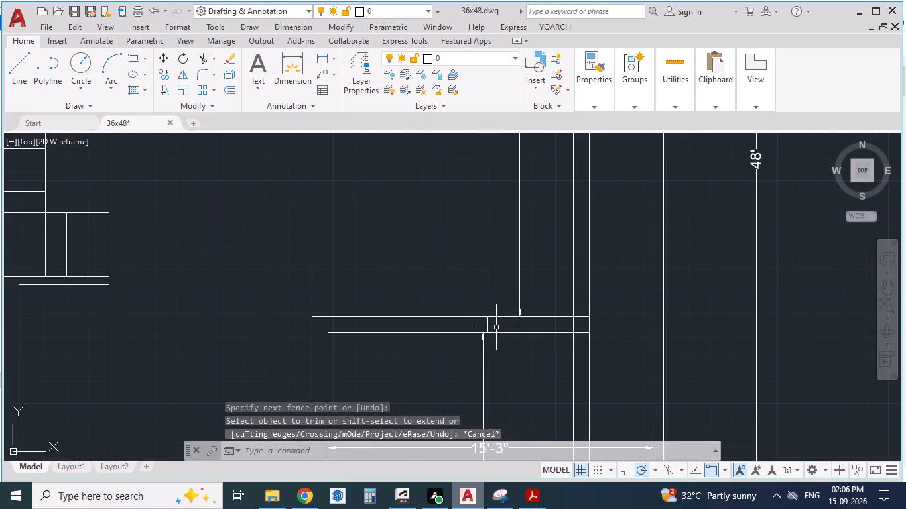
left_click(488, 325)
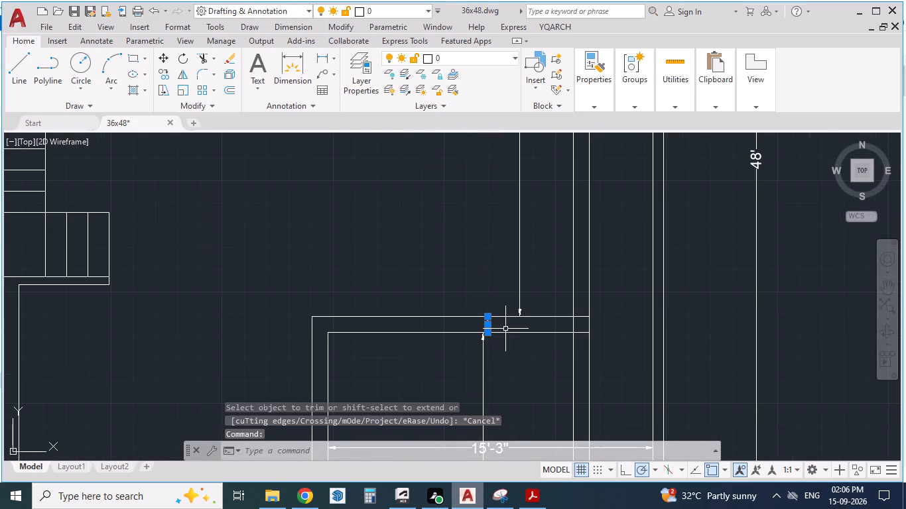
key("o")
key("Return")
type("7'1")
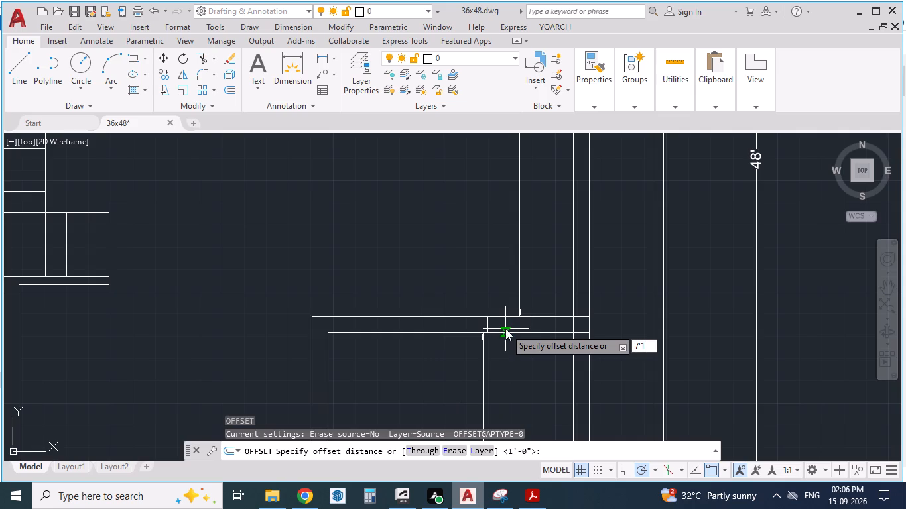
type("-1")
type("/2\"")
key("Return")
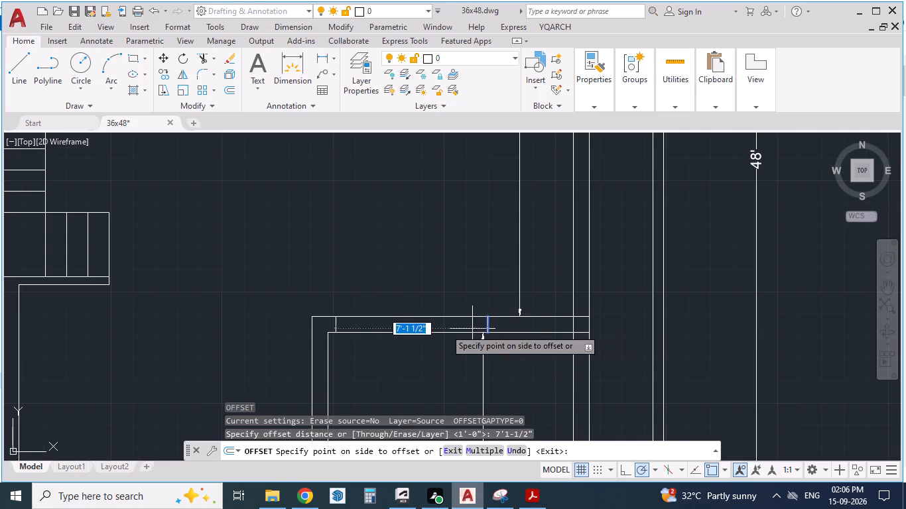
left_click(330, 334)
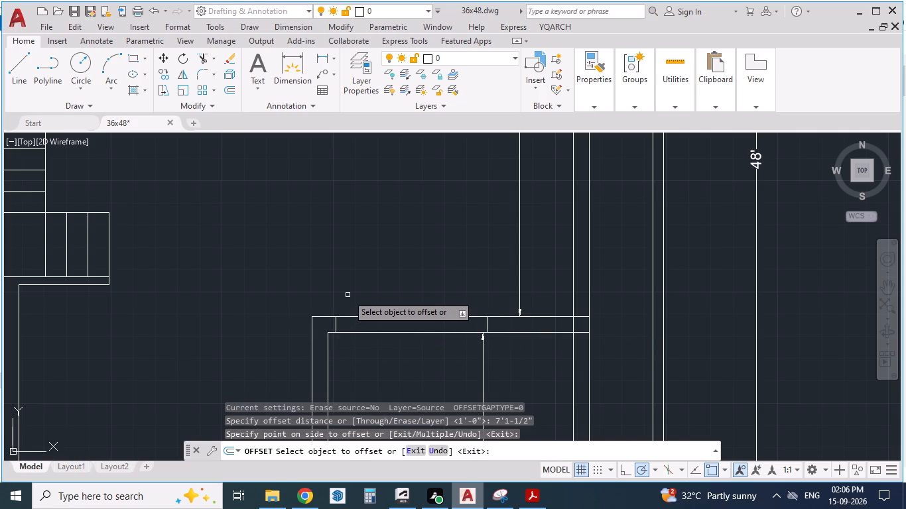
key("Escape")
scroll(350, 303, "down", 2)
scroll(350, 272, "up", 1)
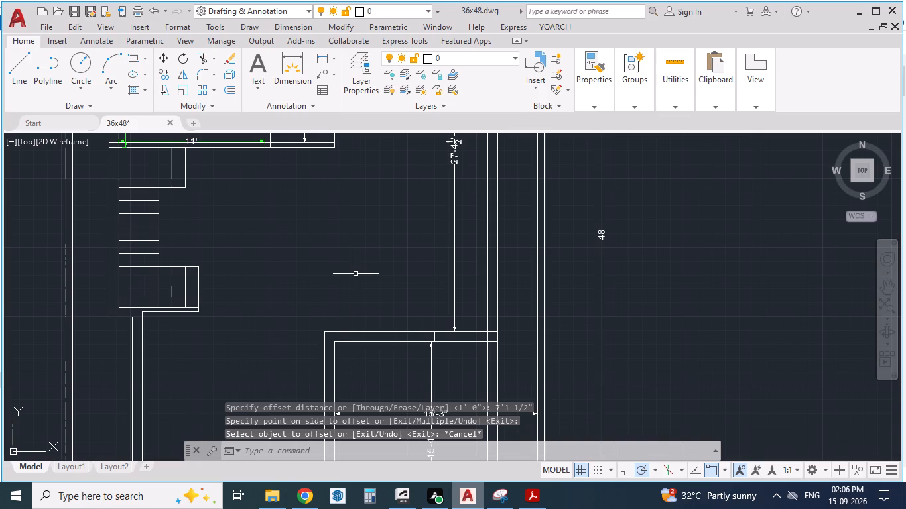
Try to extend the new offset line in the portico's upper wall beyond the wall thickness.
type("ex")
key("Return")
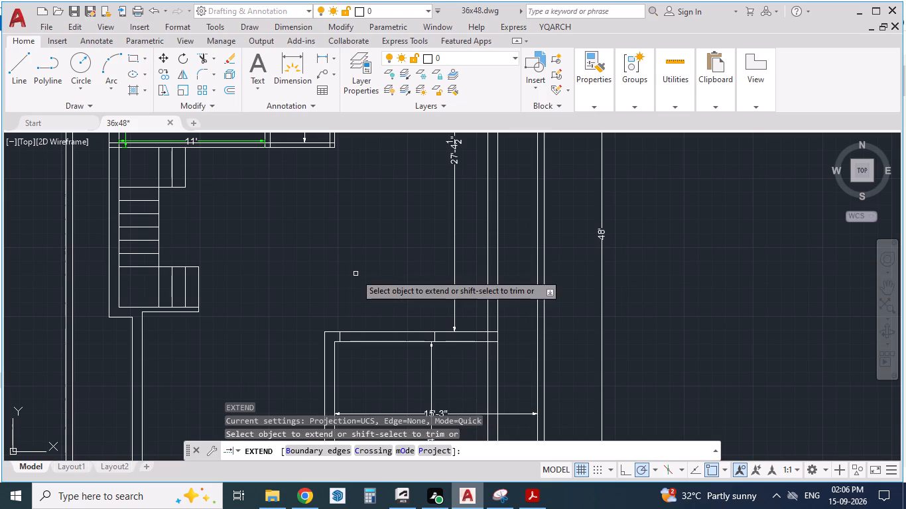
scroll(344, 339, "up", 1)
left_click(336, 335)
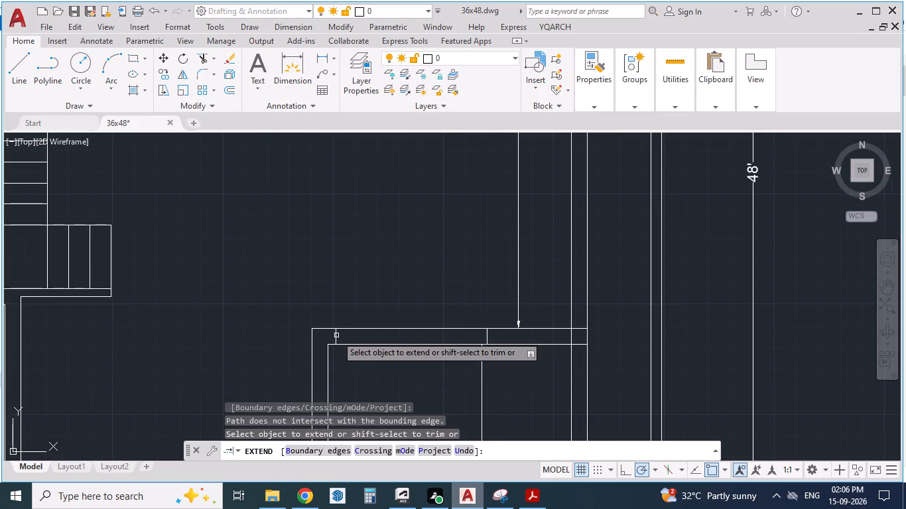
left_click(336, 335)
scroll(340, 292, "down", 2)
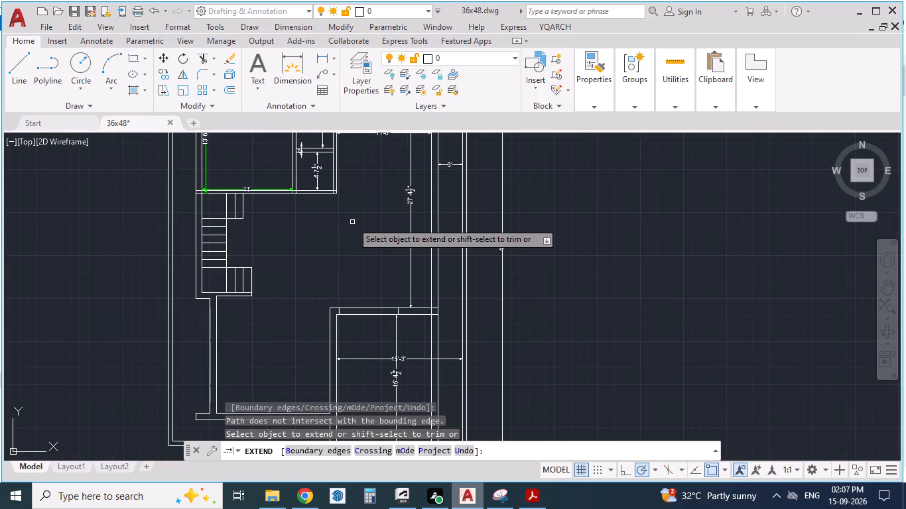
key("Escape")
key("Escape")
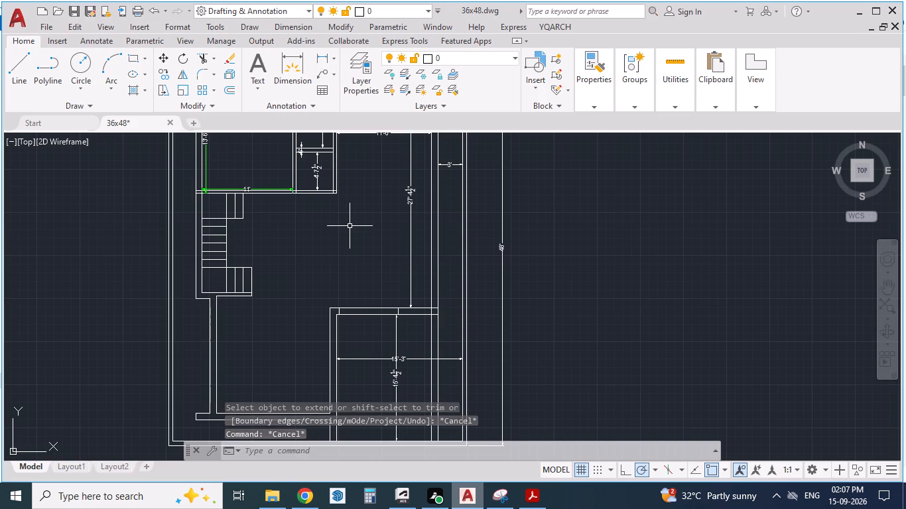
Compare the drawn portico, kitchen and dining layout with the PDF reference, examining the puja room and entrance dimensions.
left_click(526, 498)
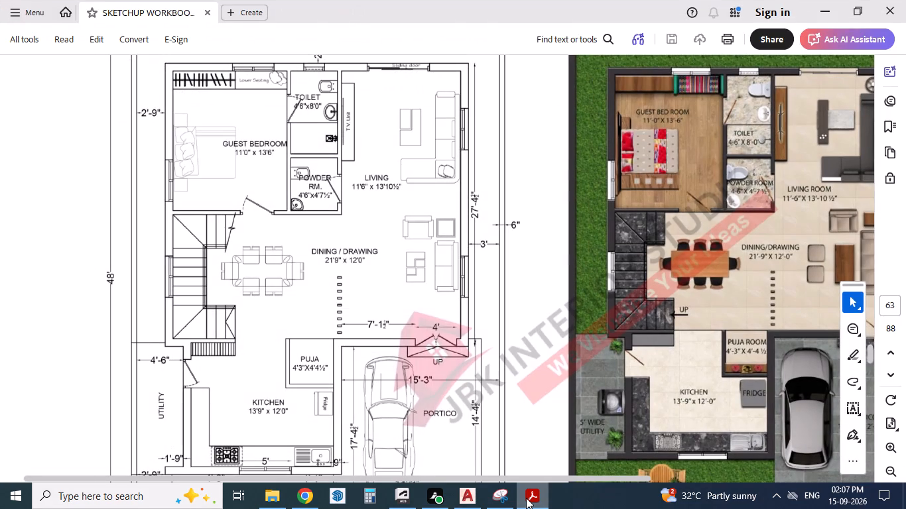
left_click(526, 498)
scroll(417, 217, "down", 1)
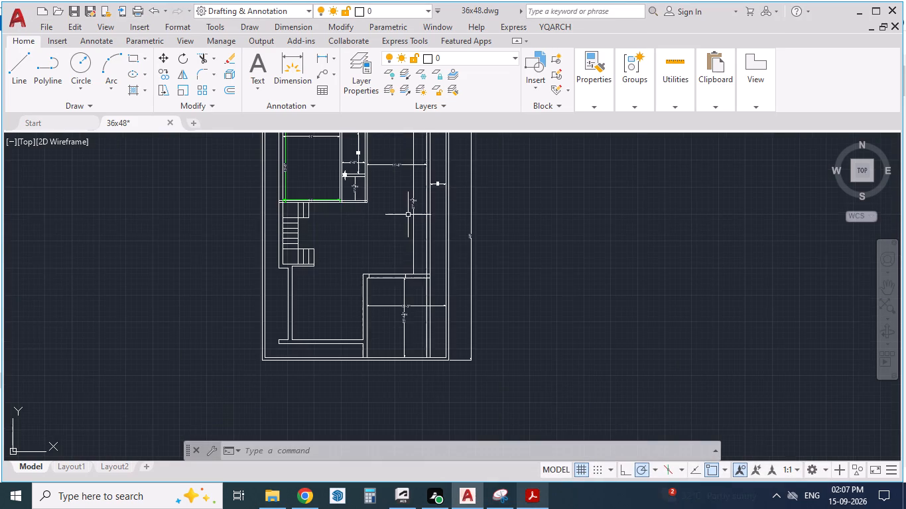
scroll(389, 323, "up", 1)
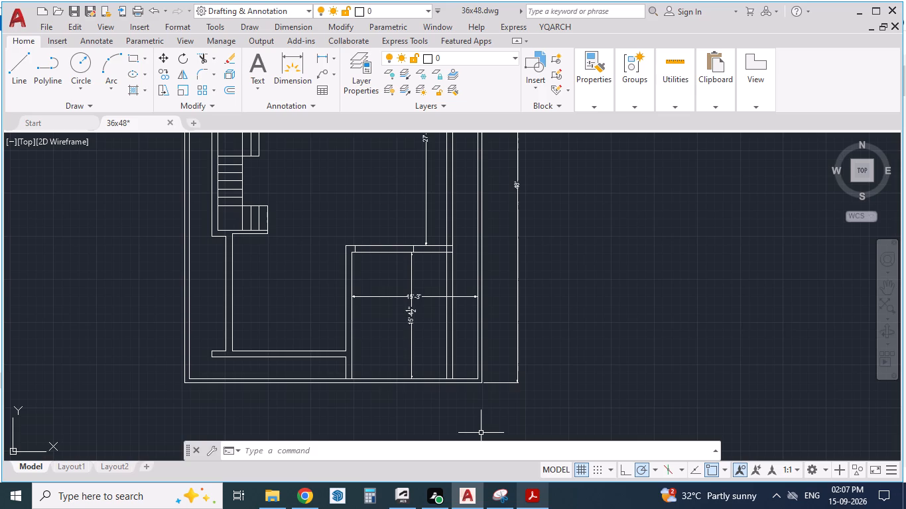
scroll(350, 345, "down", 1)
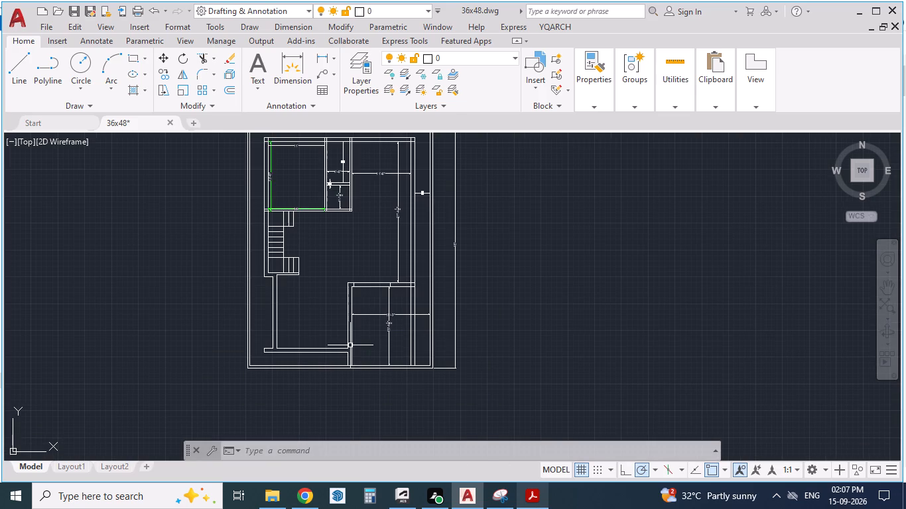
left_click(539, 500)
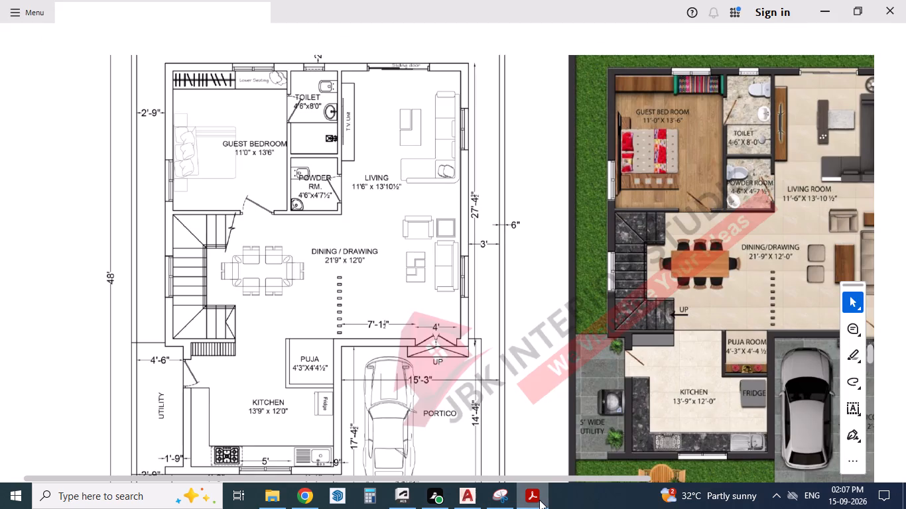
scroll(430, 265, "down", 1)
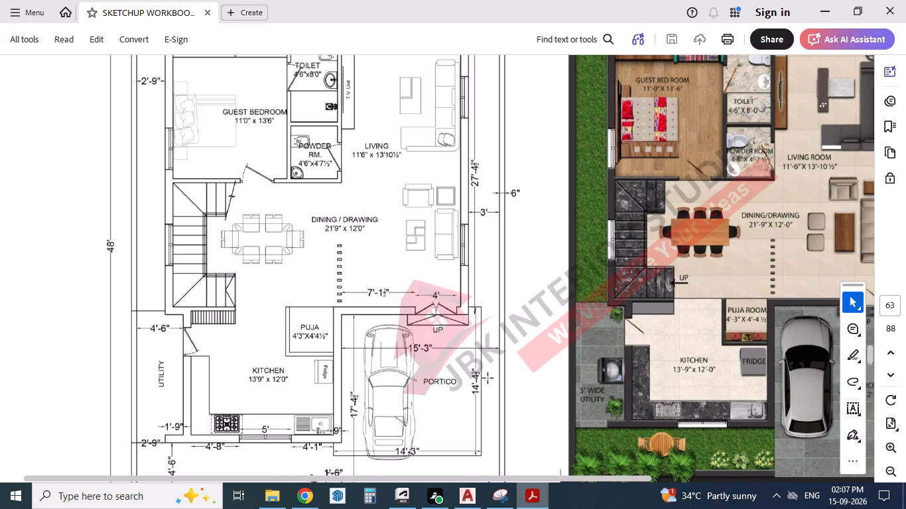
left_click(464, 494)
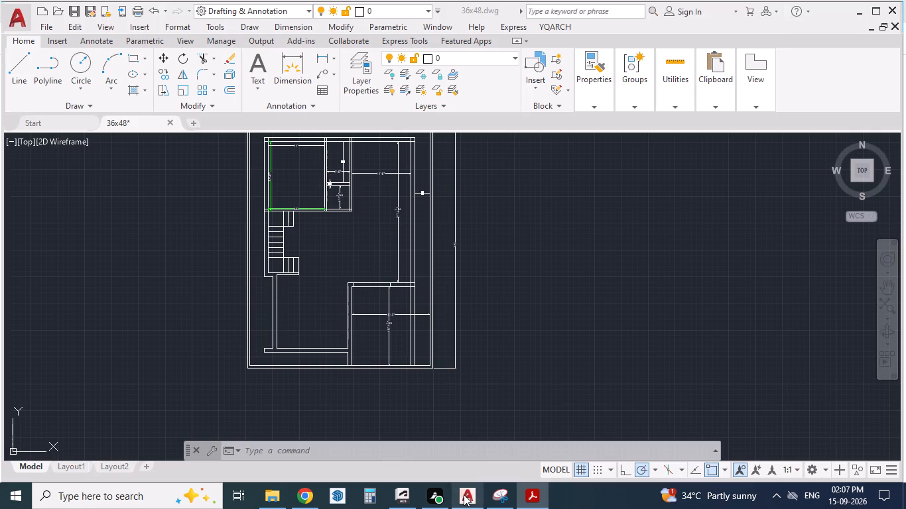
Draw a rectangle for the puja room inside the kitchen beside the portico wall, entering 4'3" and 4'4-1/2".
scroll(330, 332, "up", 3)
scroll(328, 329, "down", 1)
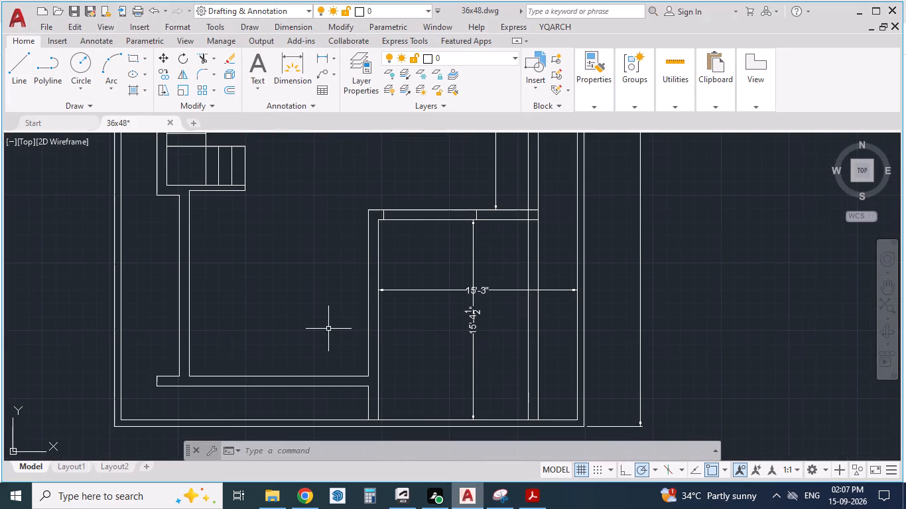
type("rec")
key("Return")
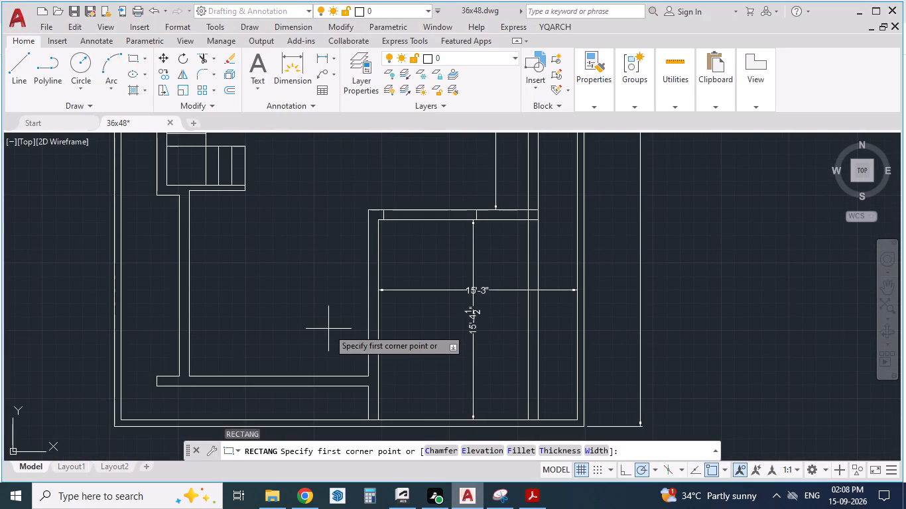
key("4")
type("'3\"")
key("Return")
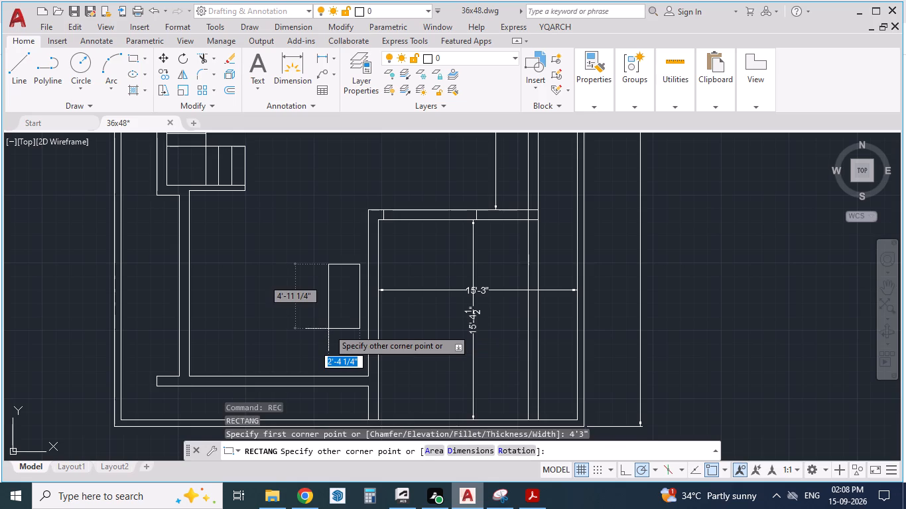
key("Tab")
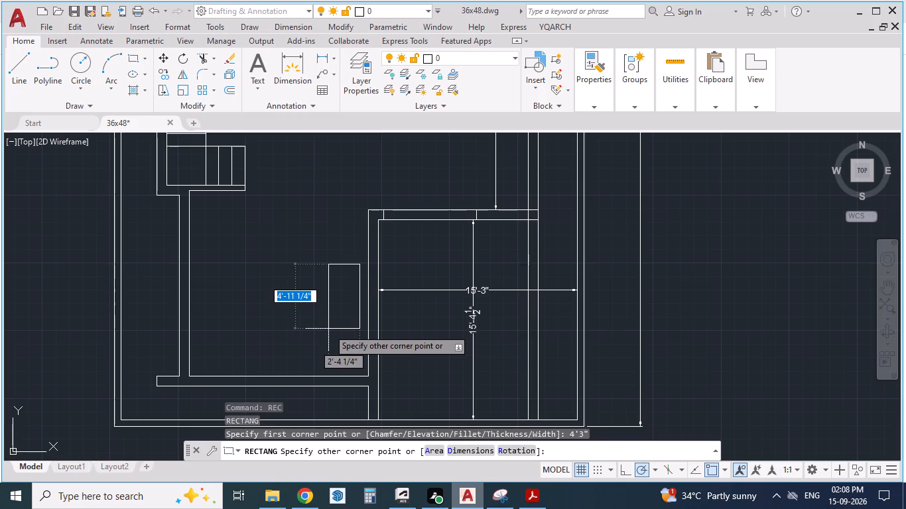
type("4'4")
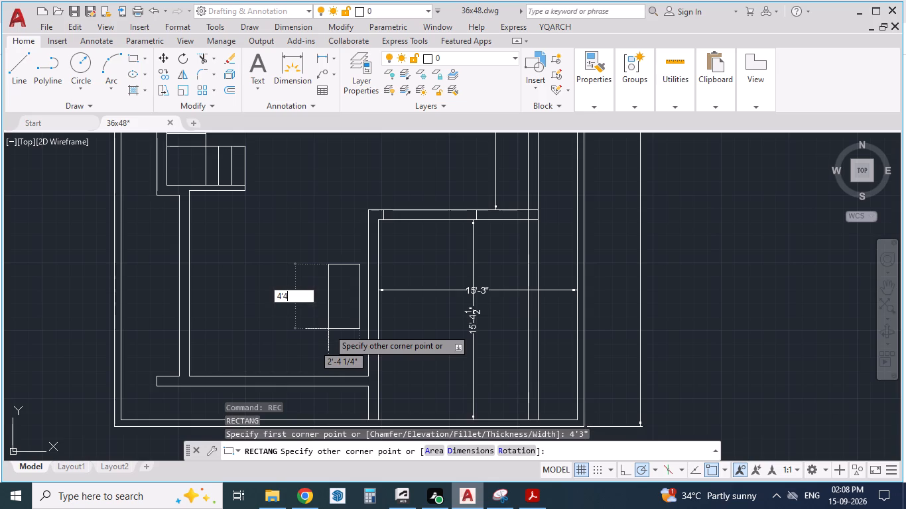
key("minus")
type("1/2")
key("shift+quotedbl")
key("Return")
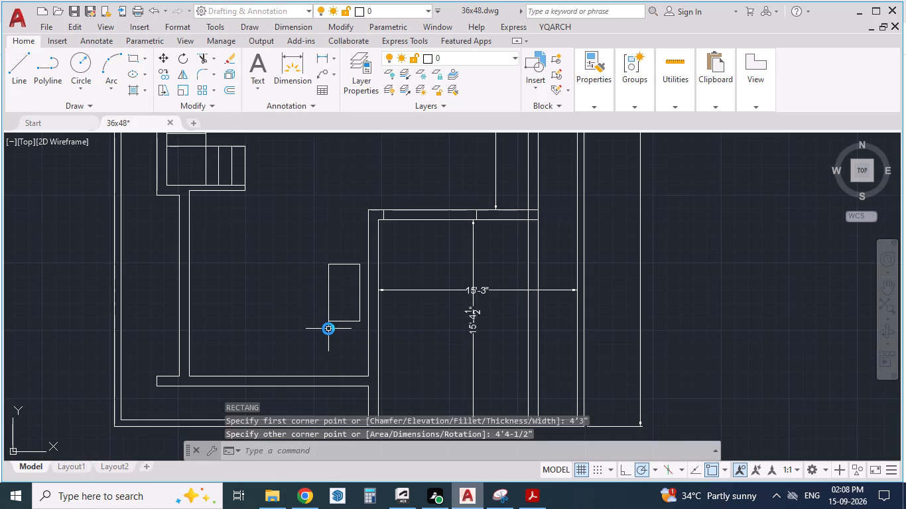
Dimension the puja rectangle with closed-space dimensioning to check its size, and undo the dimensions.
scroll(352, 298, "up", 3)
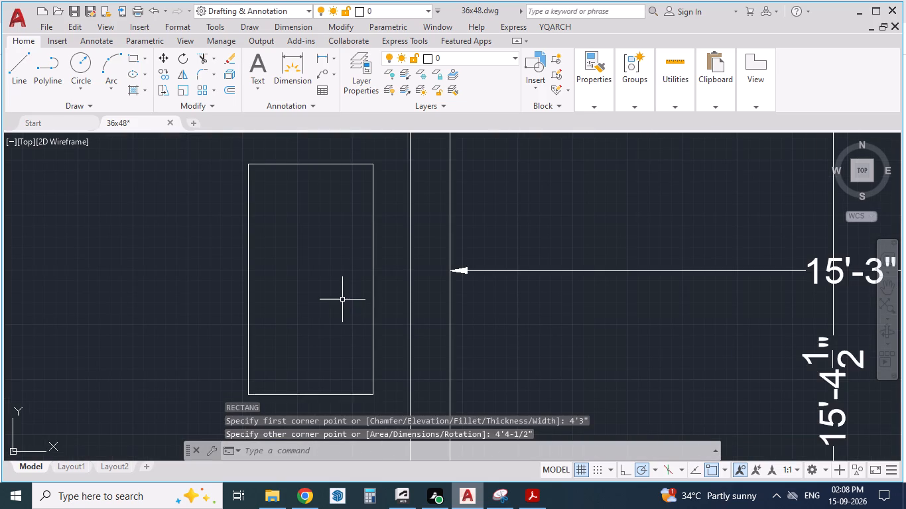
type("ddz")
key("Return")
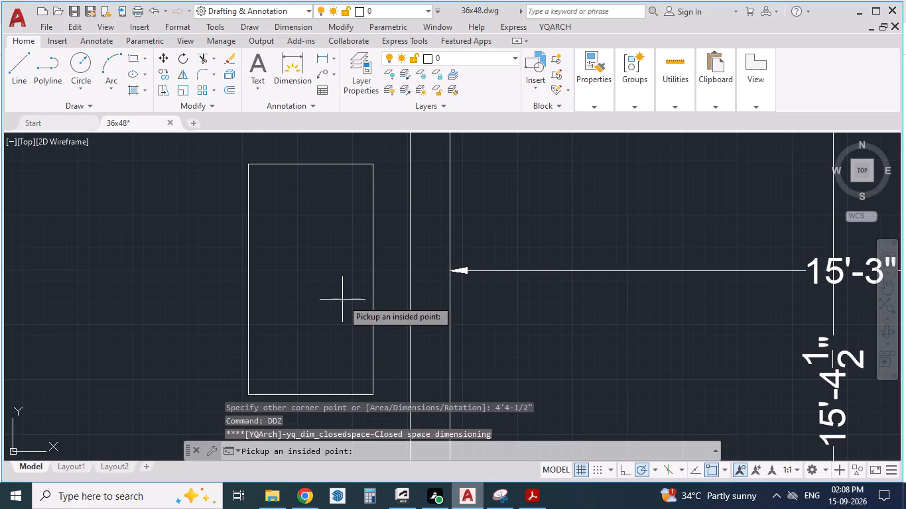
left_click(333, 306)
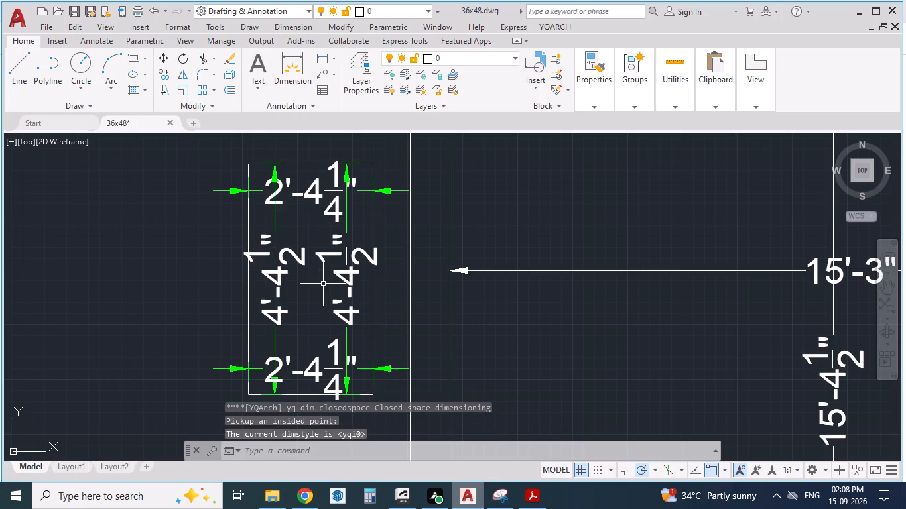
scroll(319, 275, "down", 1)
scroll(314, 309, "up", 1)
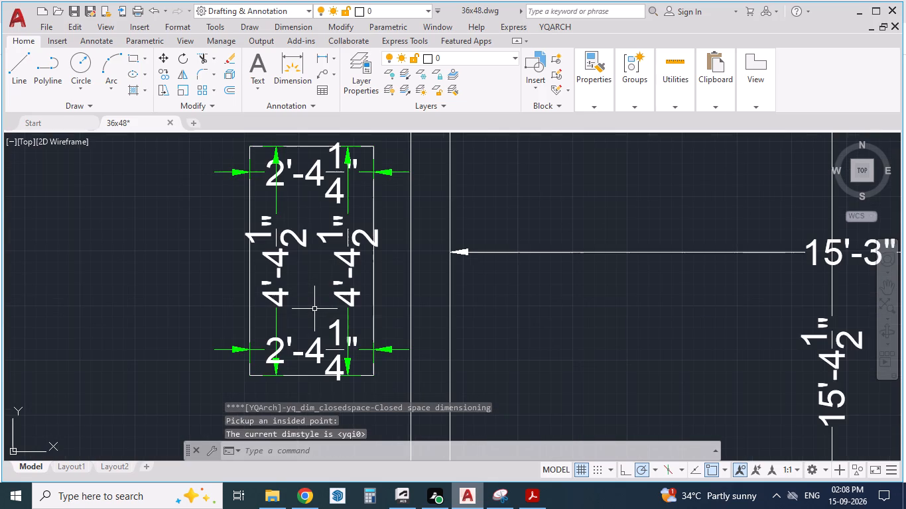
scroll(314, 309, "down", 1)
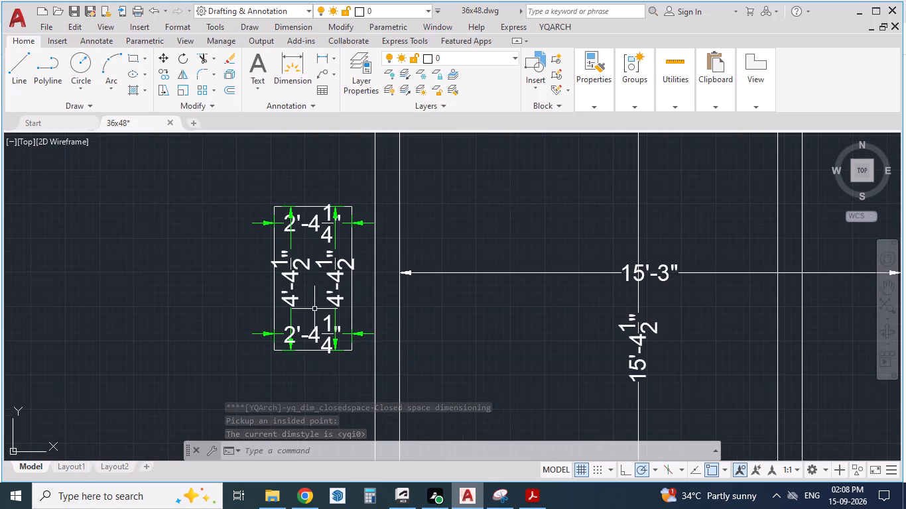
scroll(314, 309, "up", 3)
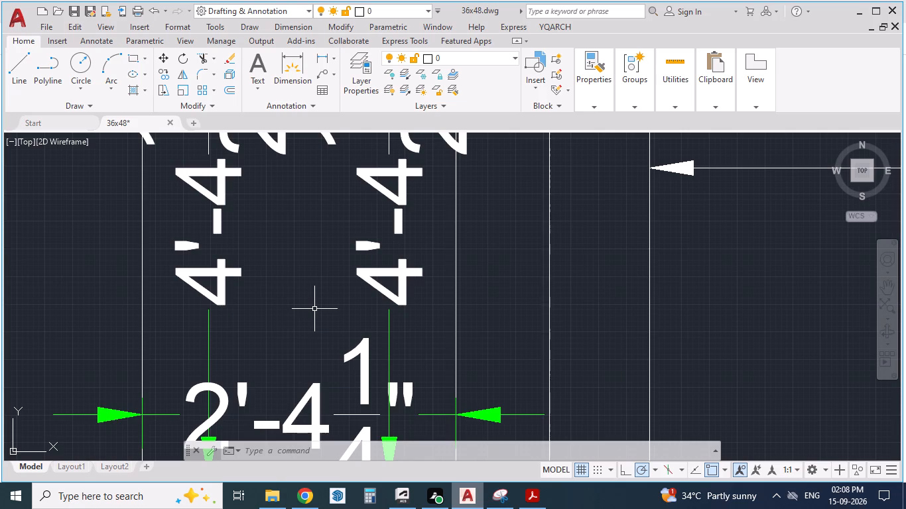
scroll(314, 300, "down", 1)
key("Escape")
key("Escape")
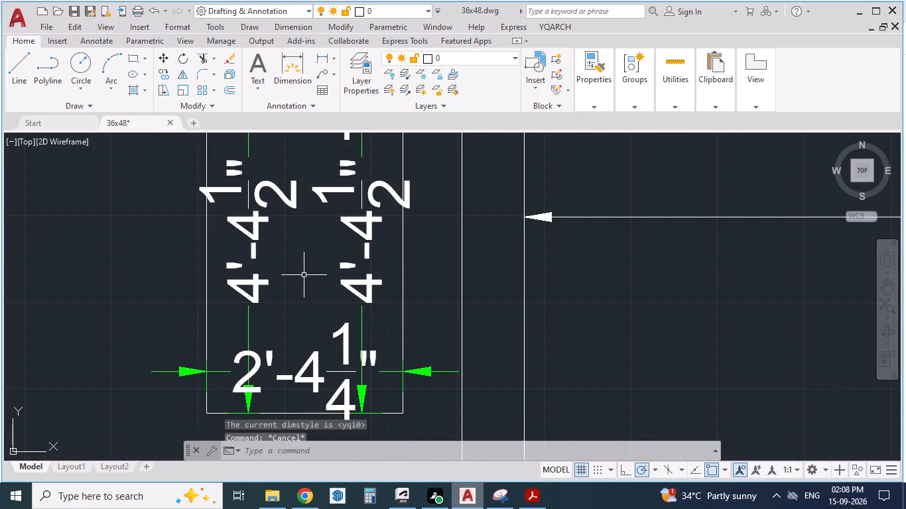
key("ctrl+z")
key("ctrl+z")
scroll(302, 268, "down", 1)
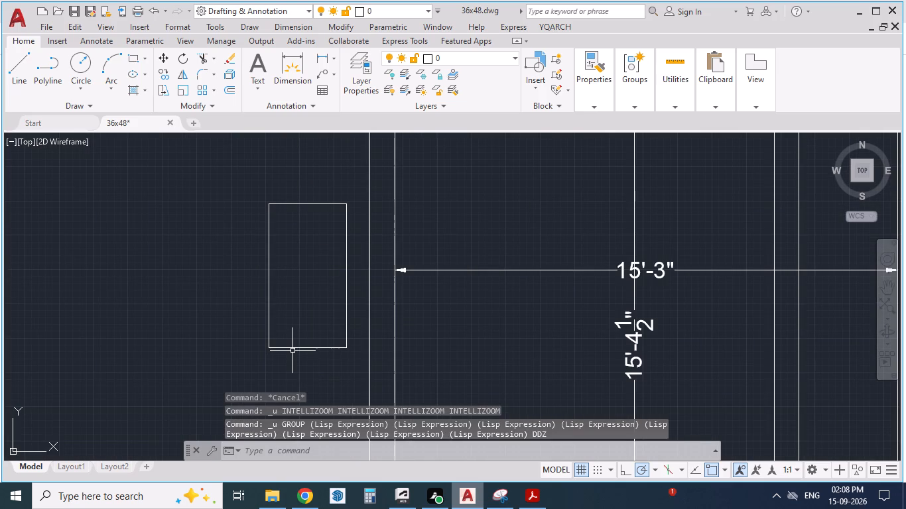
Check the puja room size in the PDF reference and delete the drawn puja rectangle in the kitchen.
left_click(537, 506)
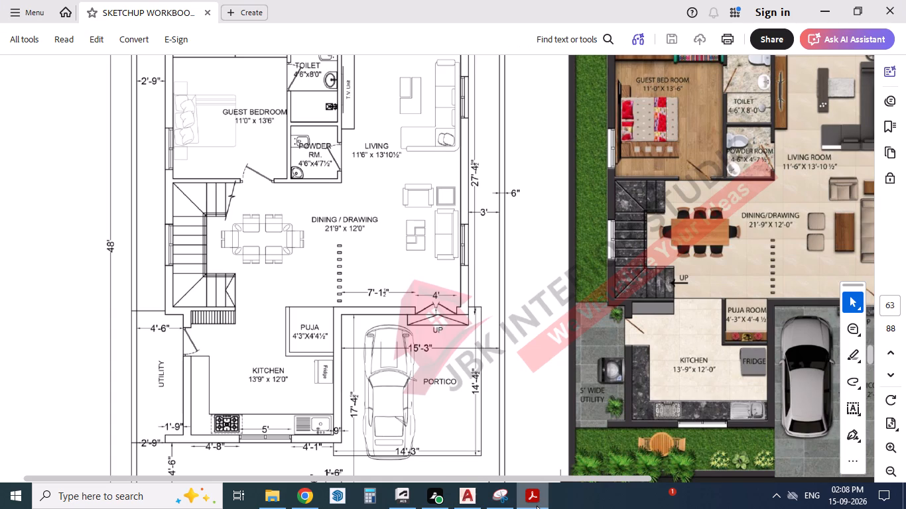
left_click(537, 506)
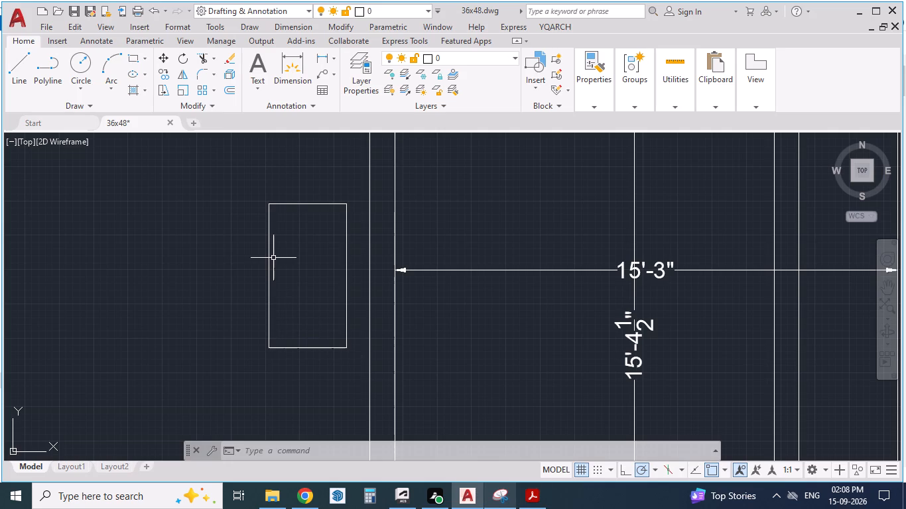
left_click(314, 179)
left_click(285, 223)
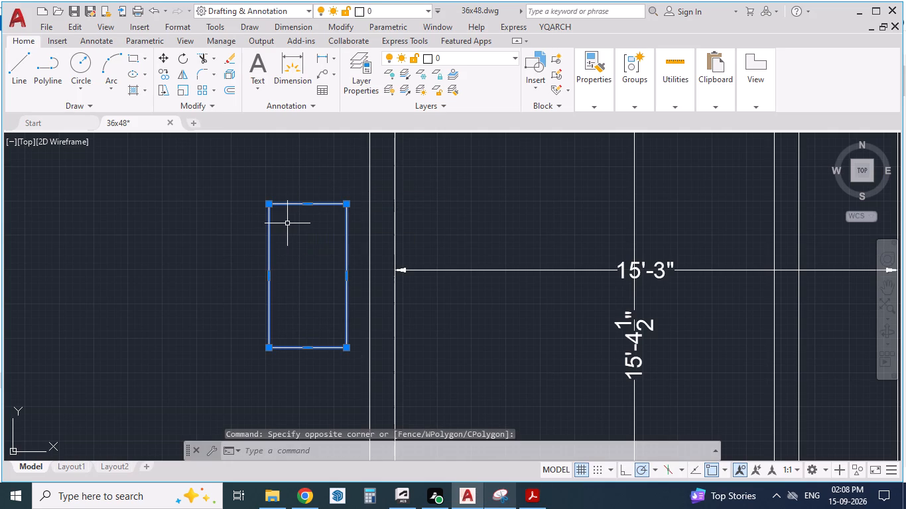
key("Delete")
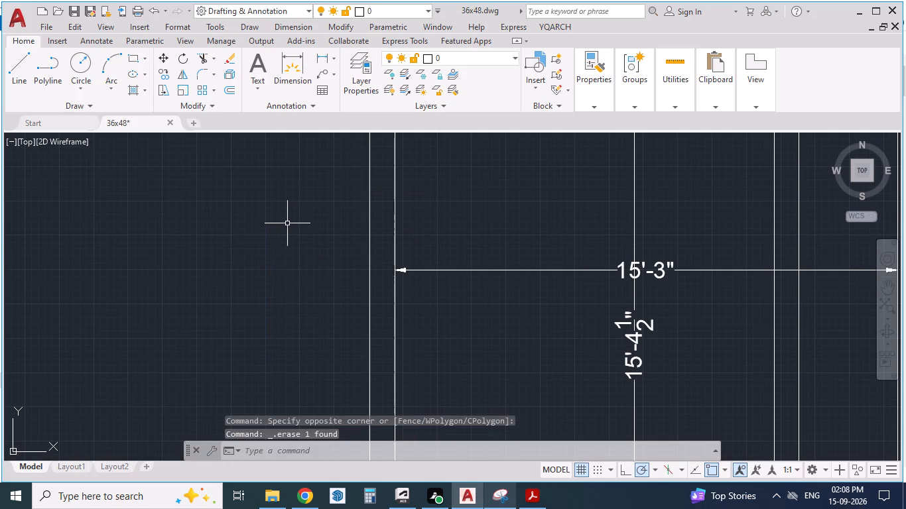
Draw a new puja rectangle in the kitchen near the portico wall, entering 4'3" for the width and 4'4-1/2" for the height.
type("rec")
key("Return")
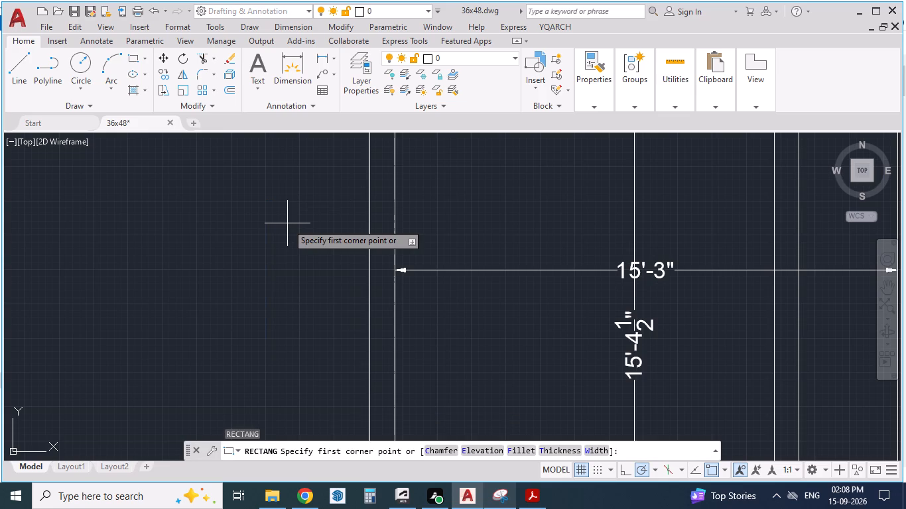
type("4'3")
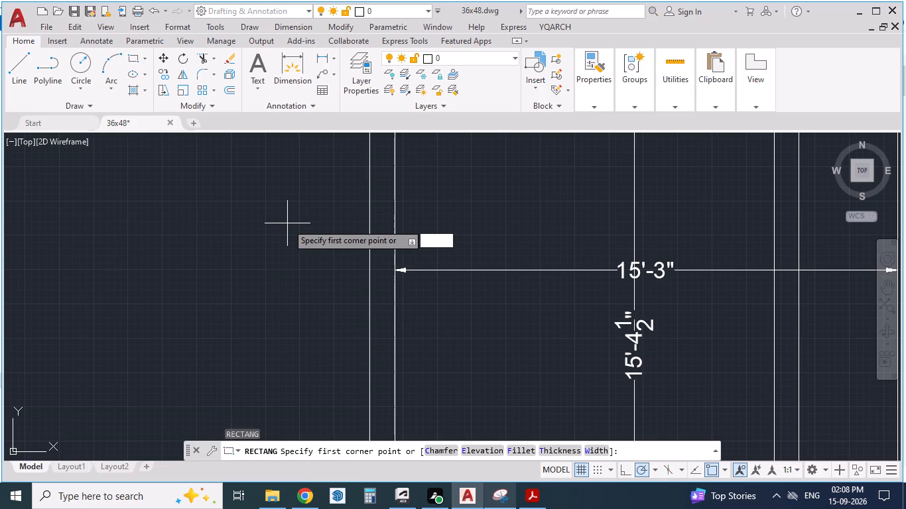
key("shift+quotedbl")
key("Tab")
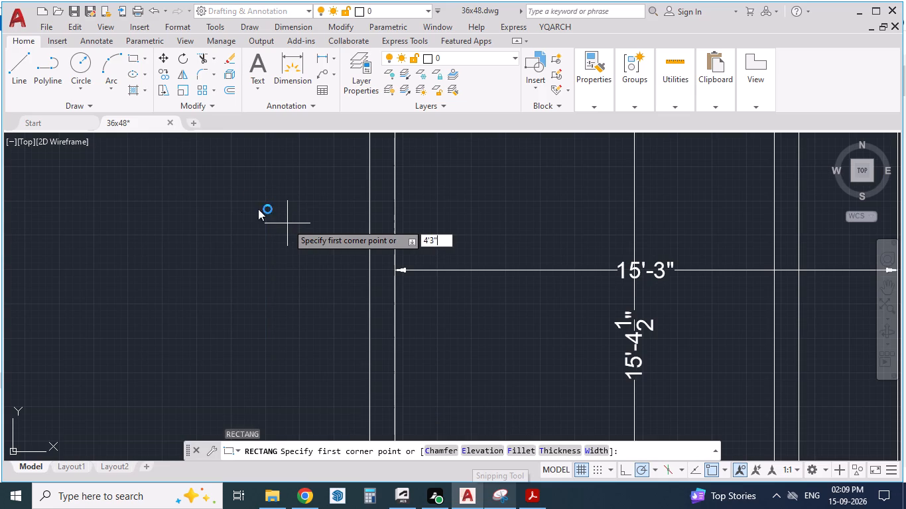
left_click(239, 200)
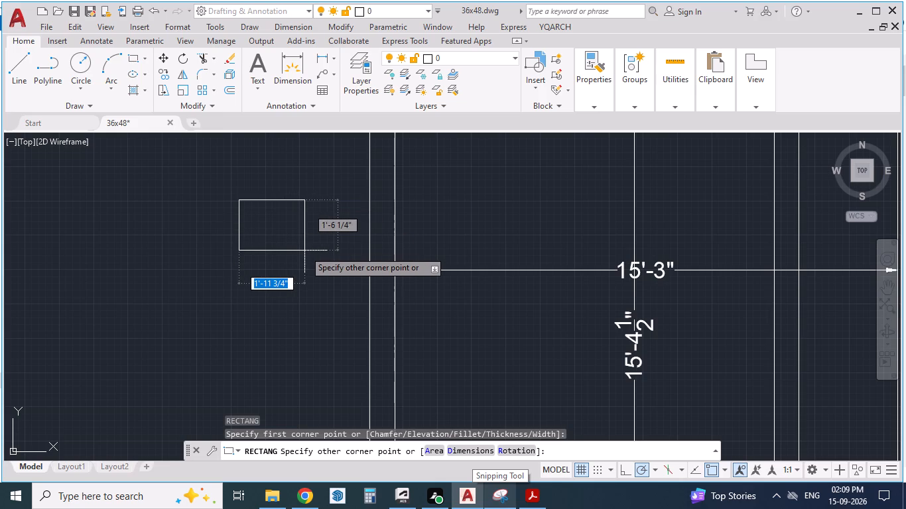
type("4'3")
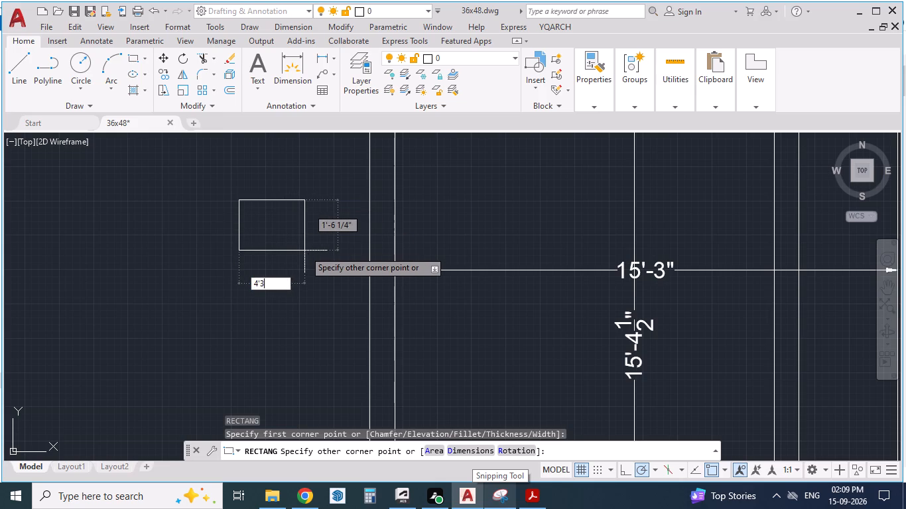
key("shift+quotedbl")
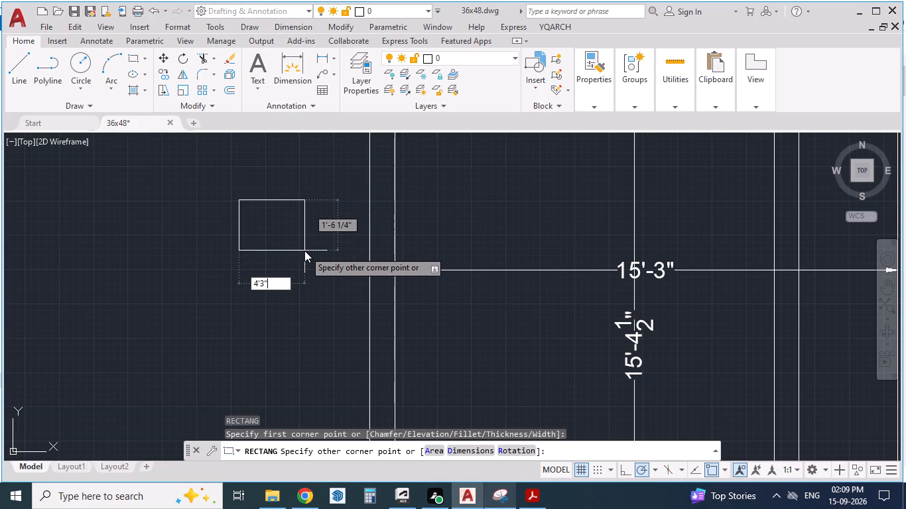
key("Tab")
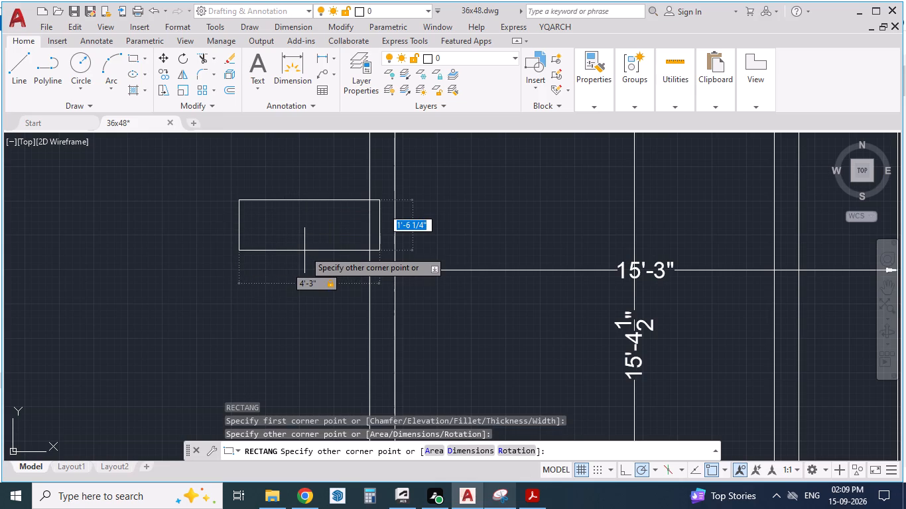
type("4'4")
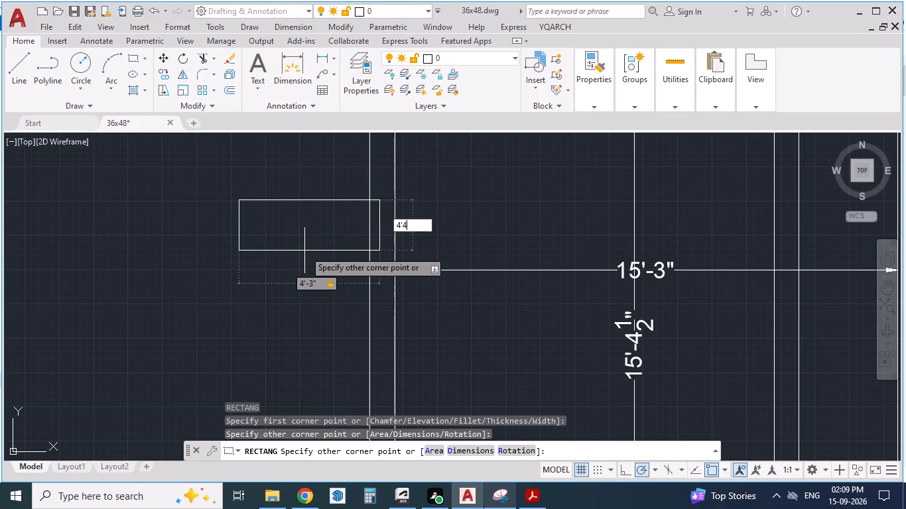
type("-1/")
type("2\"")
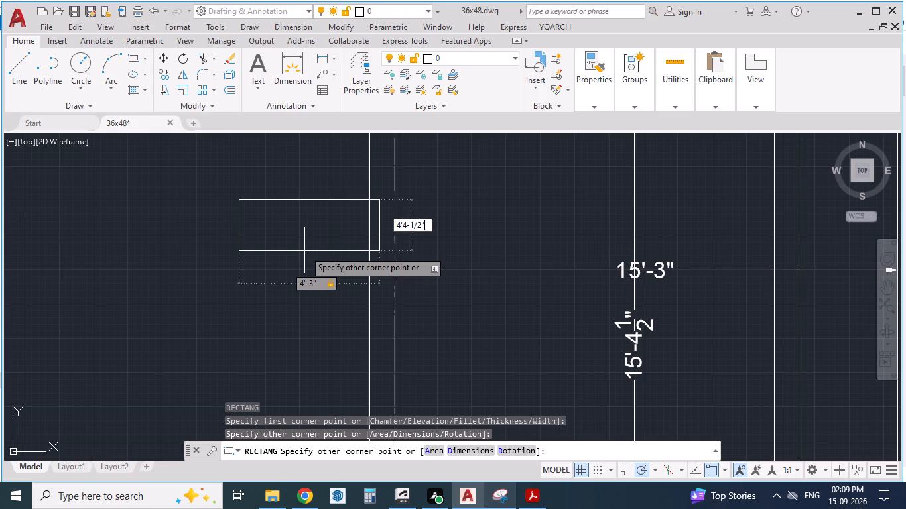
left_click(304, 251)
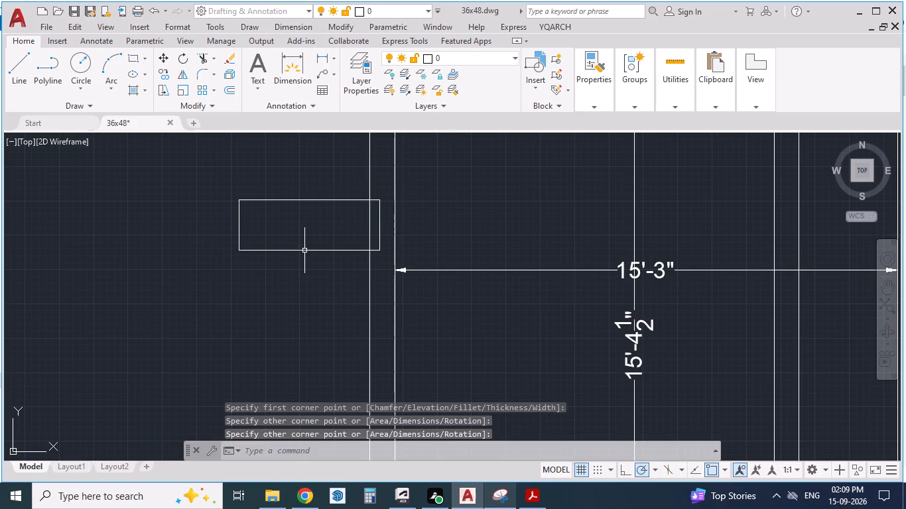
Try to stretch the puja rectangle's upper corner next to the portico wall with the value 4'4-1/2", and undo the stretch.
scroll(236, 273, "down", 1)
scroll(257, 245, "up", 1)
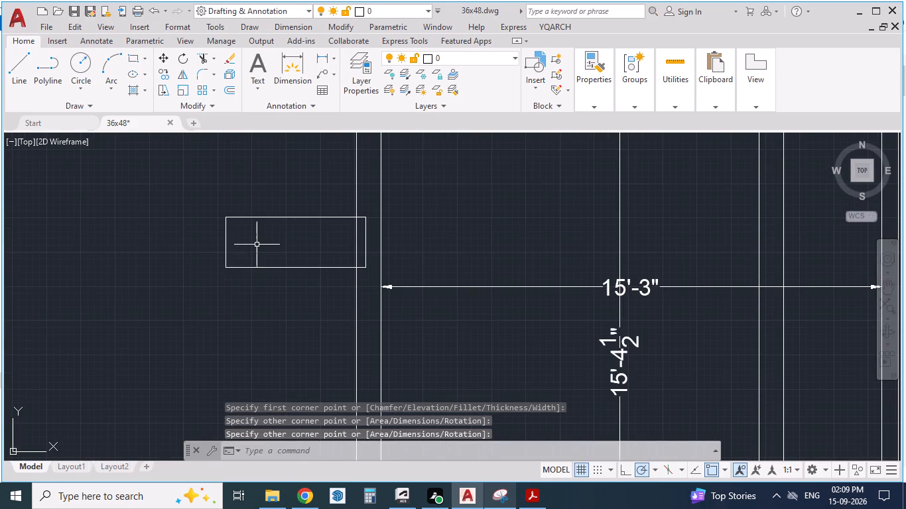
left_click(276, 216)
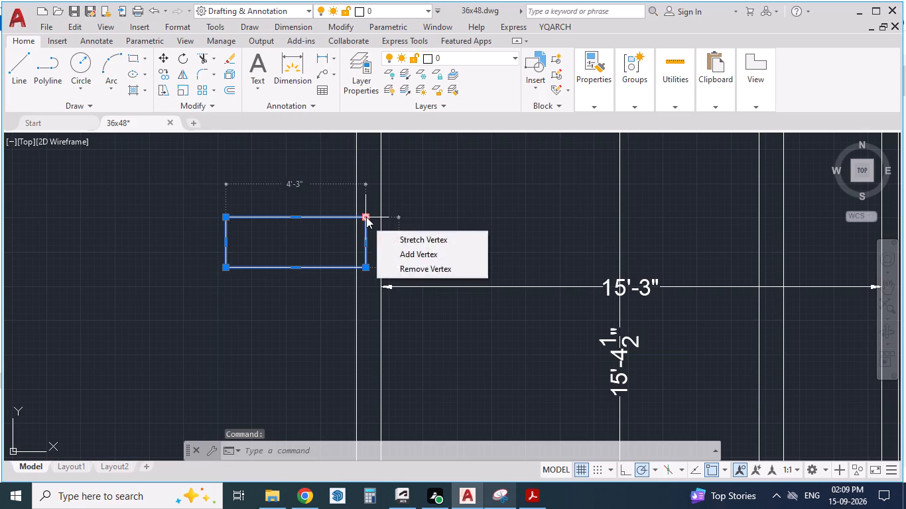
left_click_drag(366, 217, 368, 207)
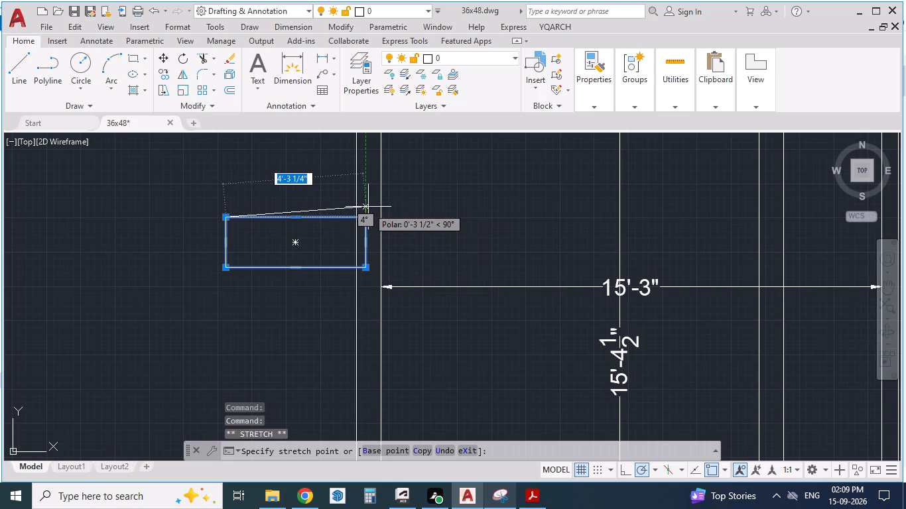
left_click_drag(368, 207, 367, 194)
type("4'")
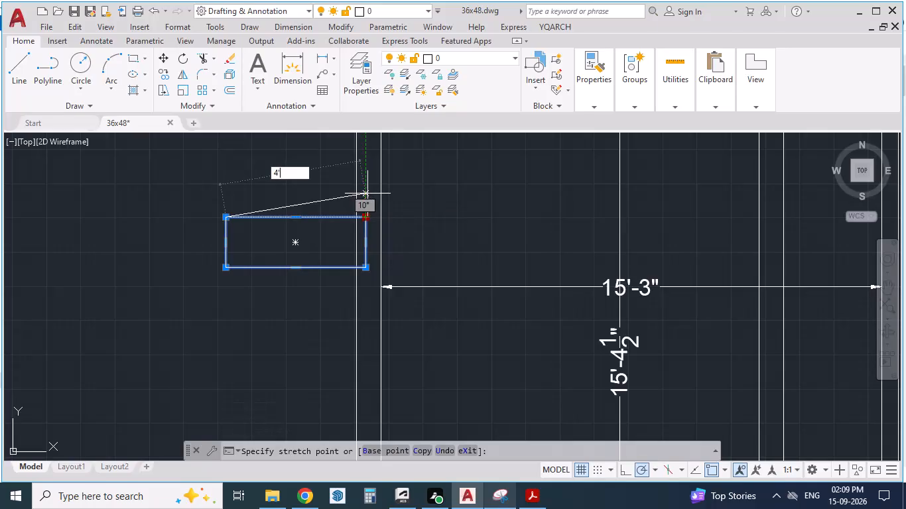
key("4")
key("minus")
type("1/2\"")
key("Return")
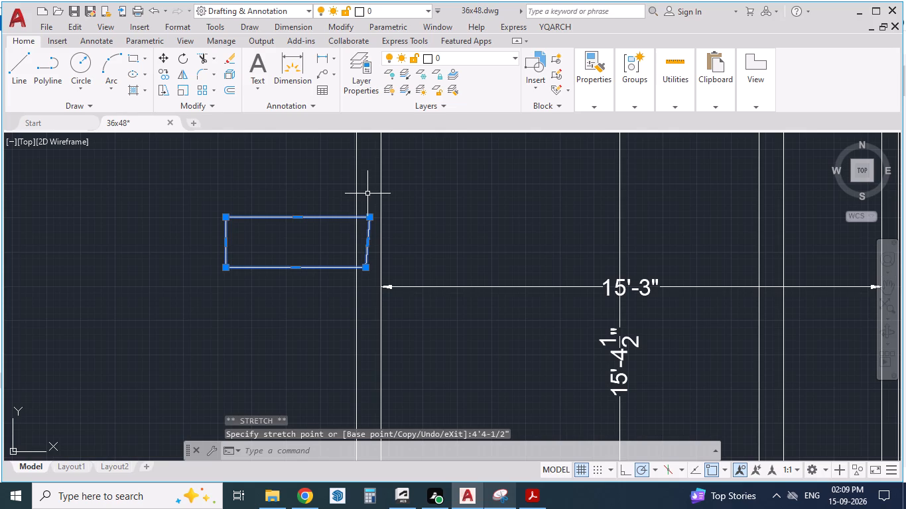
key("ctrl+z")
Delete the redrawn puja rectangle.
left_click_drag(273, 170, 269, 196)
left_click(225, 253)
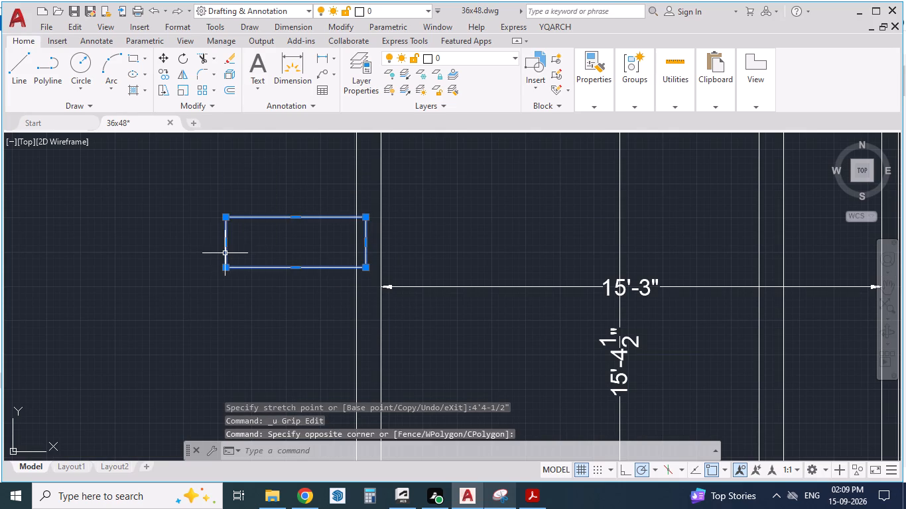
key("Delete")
Offset the kitchen-side line of the wall between kitchen and portico 4'3" into the kitchen, following the PDF's puja room width.
scroll(225, 253, "up", 3)
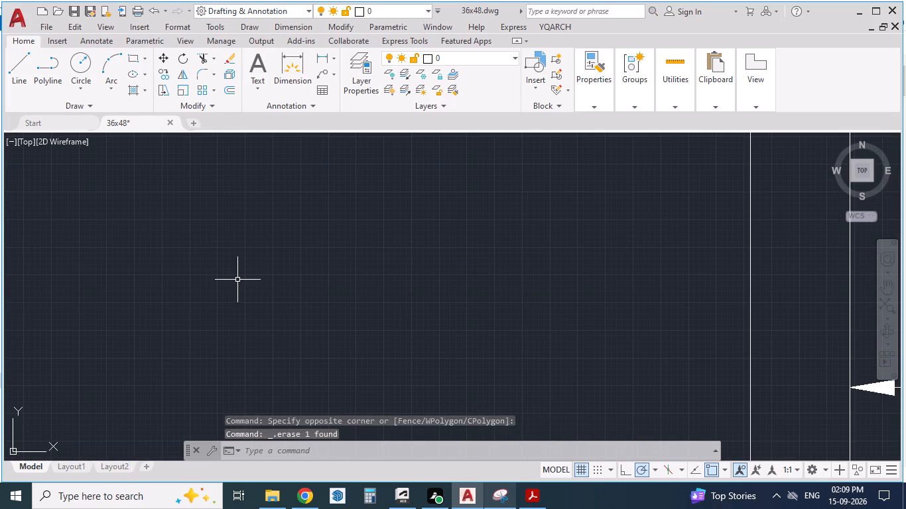
scroll(225, 296, "down", 4)
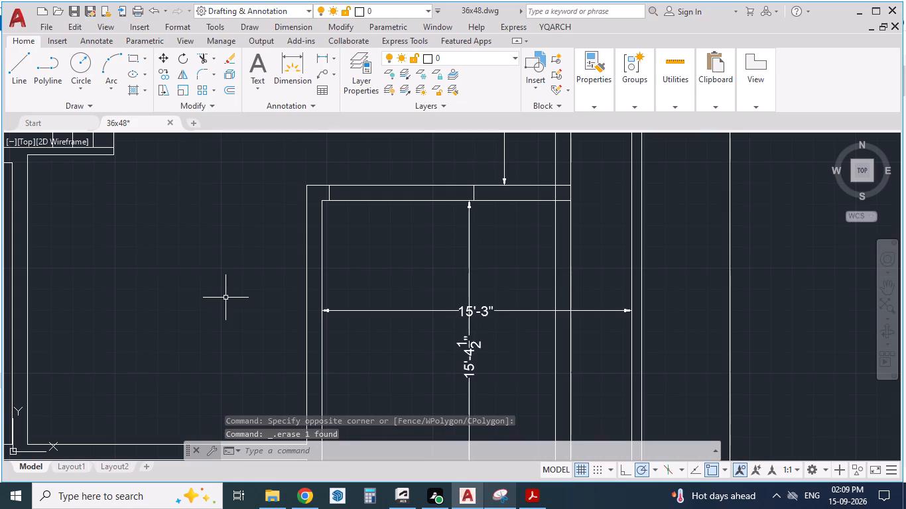
scroll(267, 182, "up", 1)
scroll(362, 196, "up", 1)
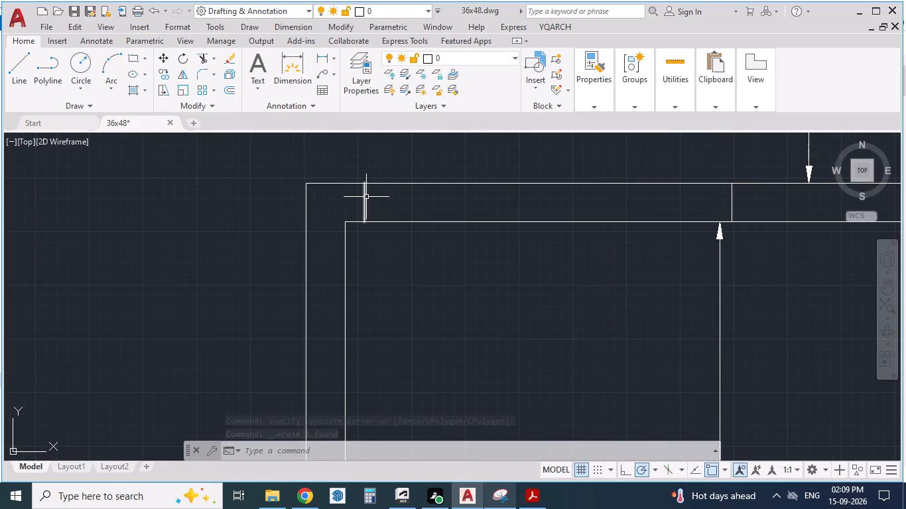
left_click(304, 209)
scroll(322, 213, "down", 3)
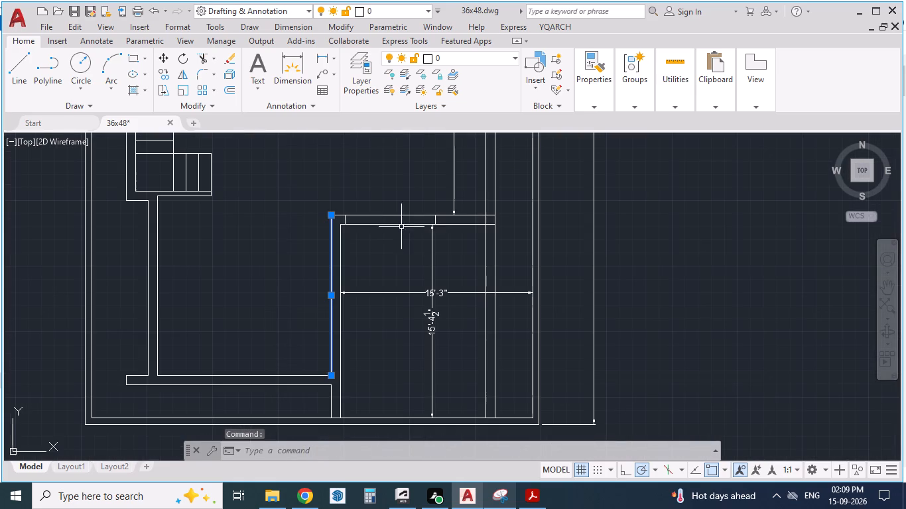
key("o")
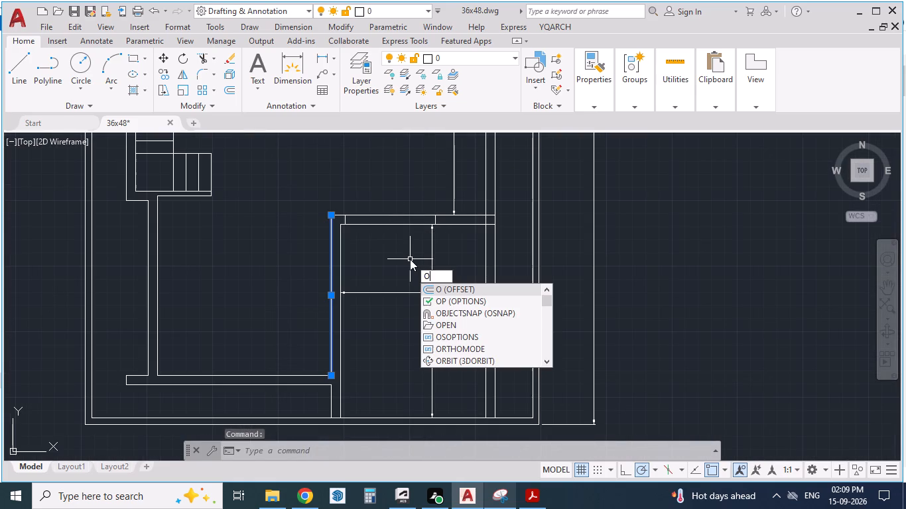
key("Return")
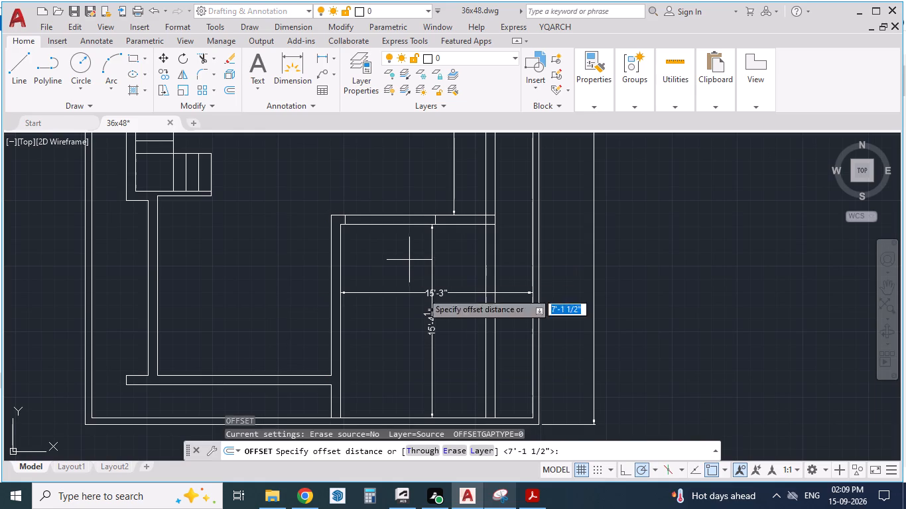
left_click(526, 502)
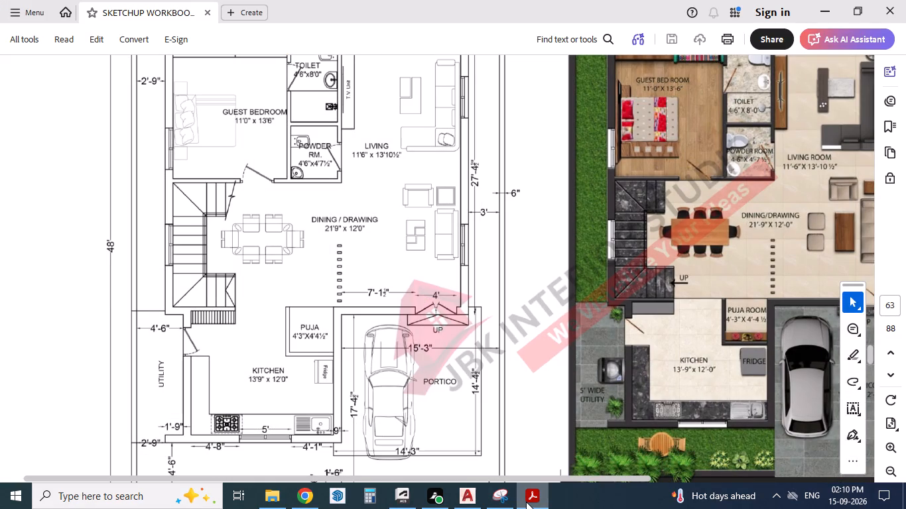
left_click(526, 502)
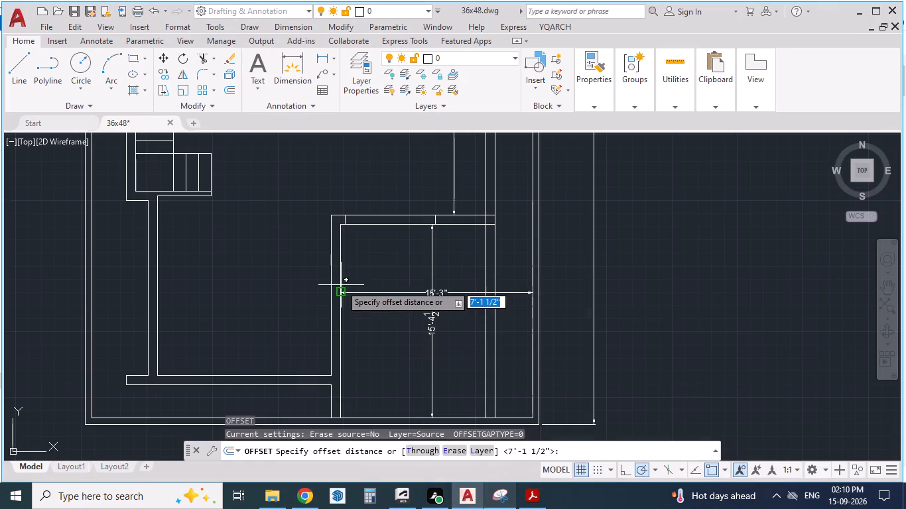
type("4'3\"")
key("Return")
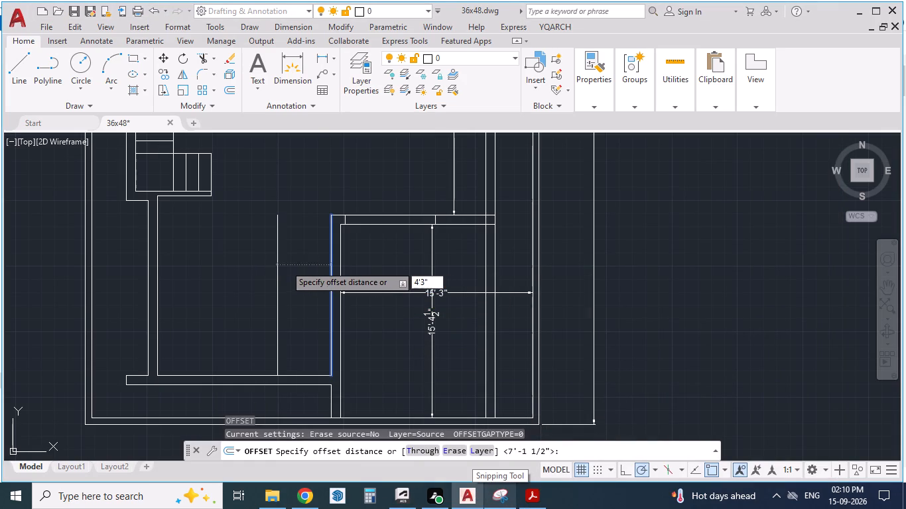
left_click(285, 265)
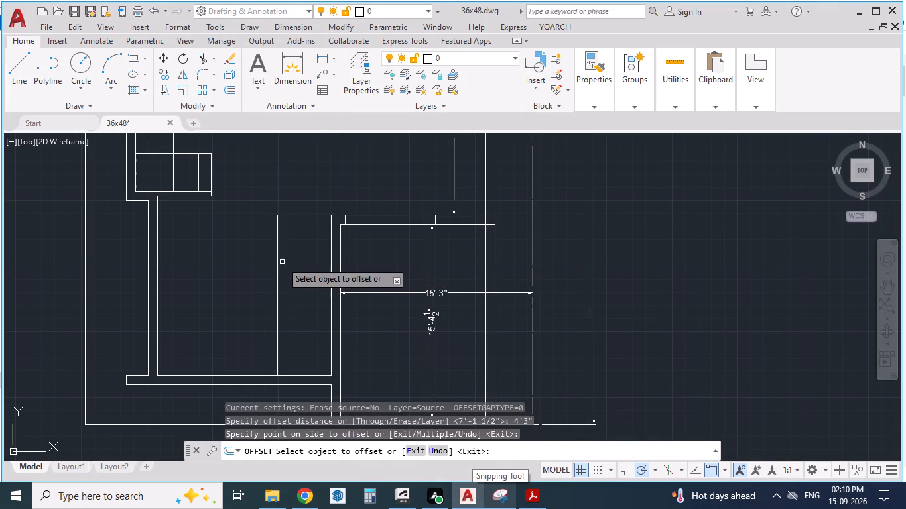
Offset the new puja room line a further 4.5" into the kitchen to give the partition its wall thickness.
left_click(277, 260)
type("4.5\"")
key("Return")
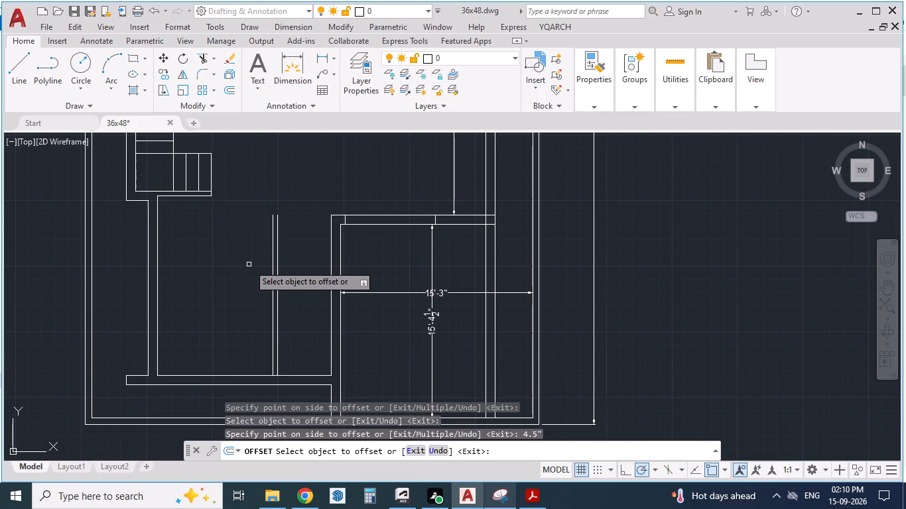
Extend the dining-side line of the portico's top wall across the puja room to the partition's outer line.
scroll(292, 239, "up", 1)
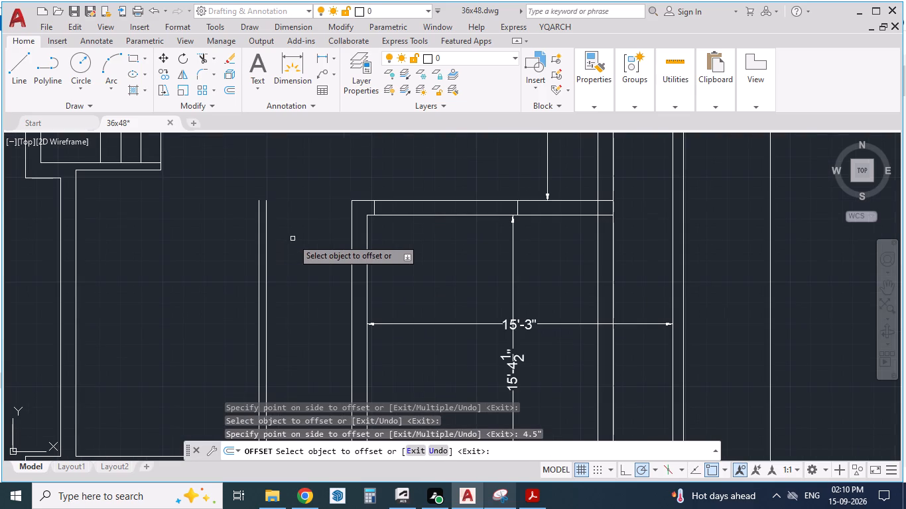
key("Escape")
key("Escape")
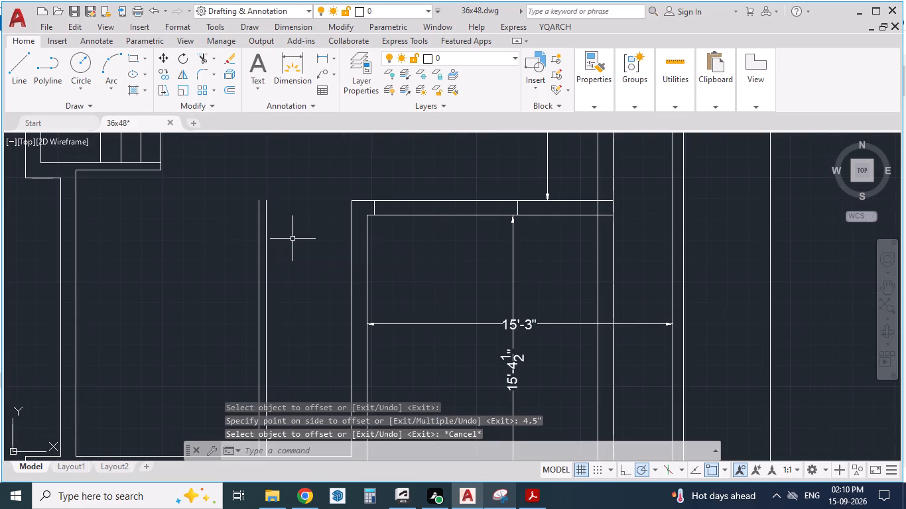
left_click(364, 200)
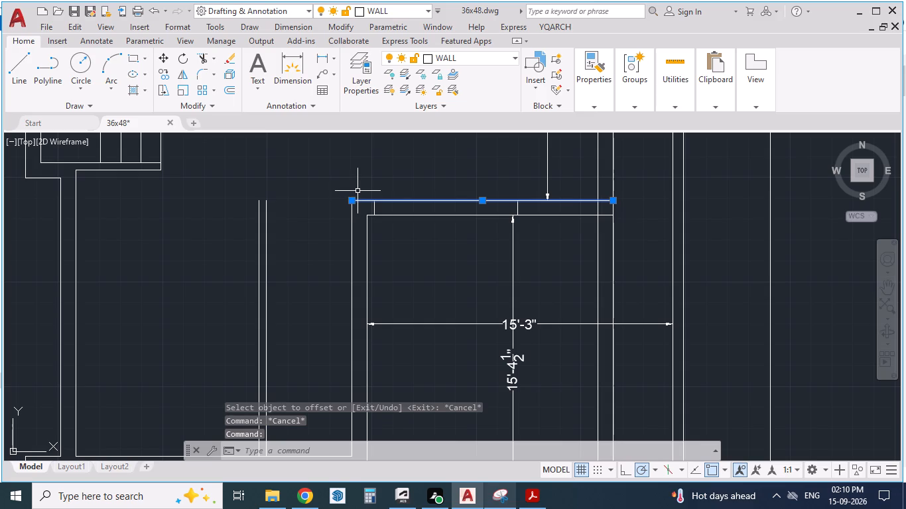
key("Escape")
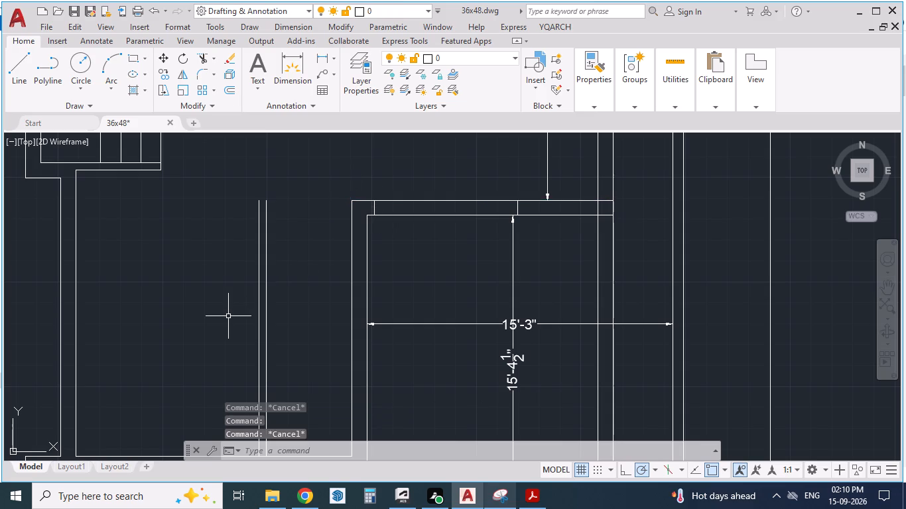
type("ez")
key("Return")
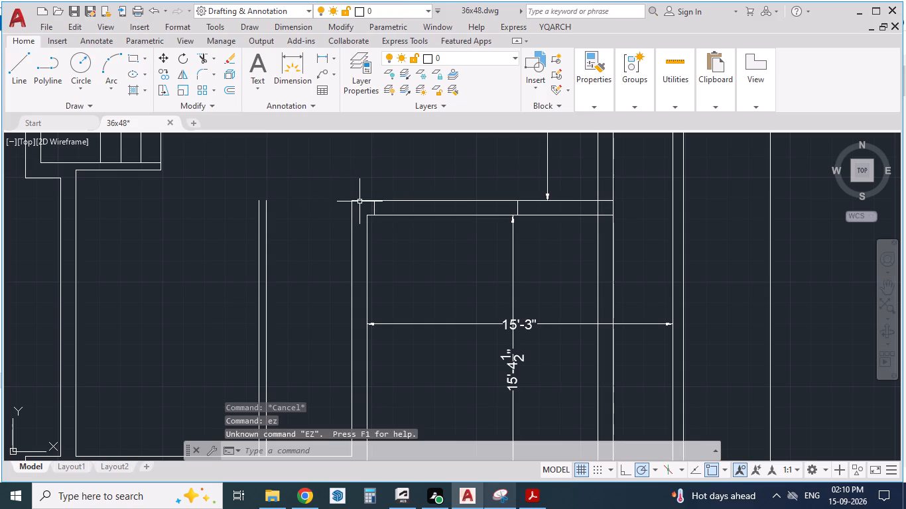
key("Escape")
key("Escape")
key("Escape")
type("ex")
key("Return")
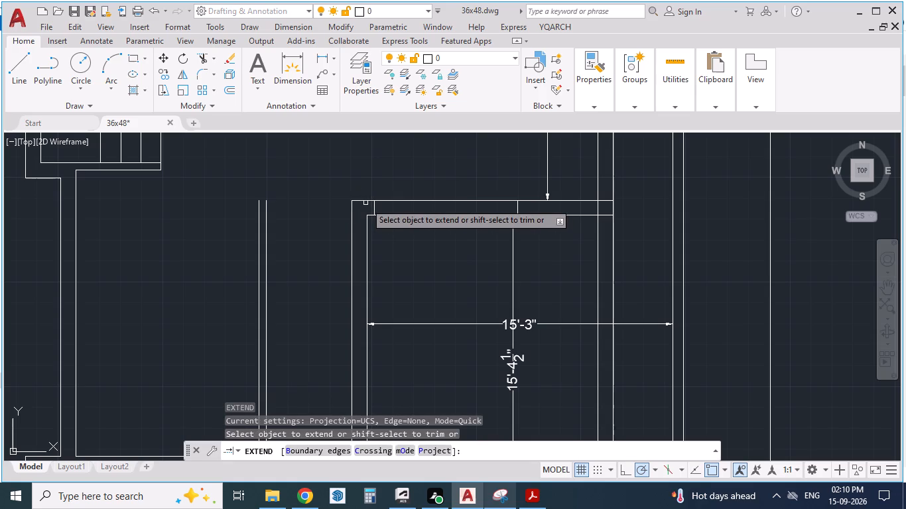
left_click(363, 201)
left_click(332, 202)
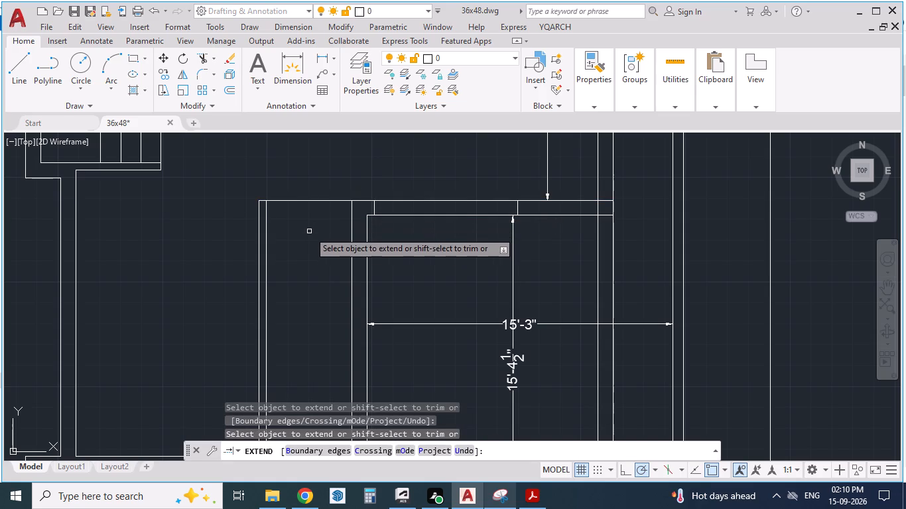
Trim the extended line where it spans the puja room, between the partition and the kitchen-portico wall.
key("Escape")
key("Escape")
type("tr")
key("Return")
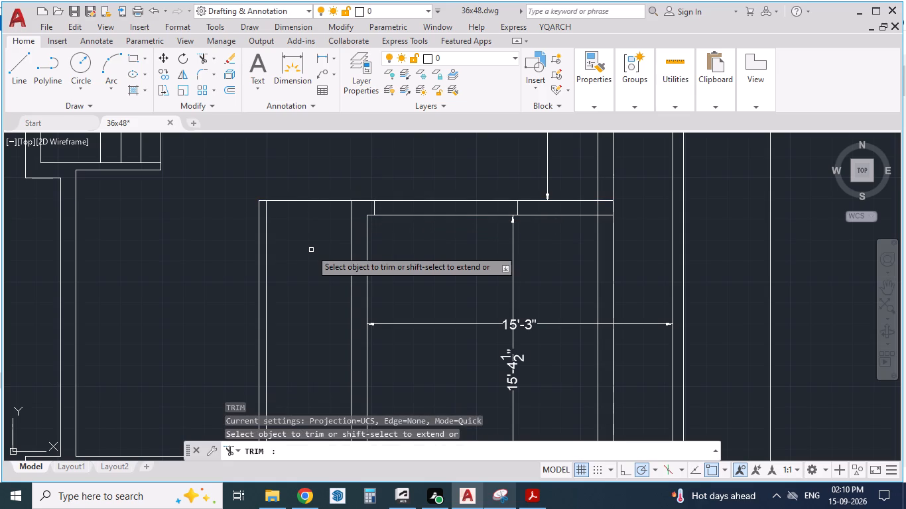
left_click(312, 200)
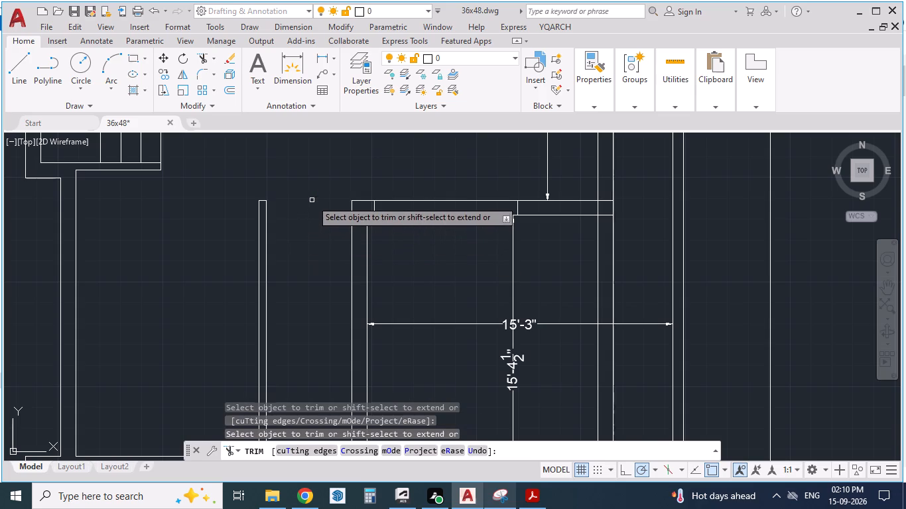
Draw a separate 4'3" line closing the puja room's dining side, from the partition's inner line to the kitchen-portico wall.
key("Escape")
key("Escape")
key("l")
key("Return")
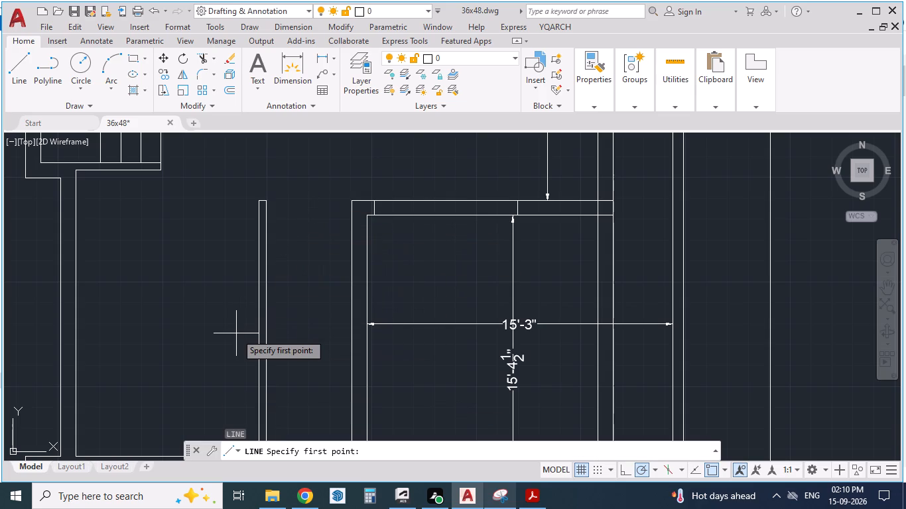
left_click(266, 199)
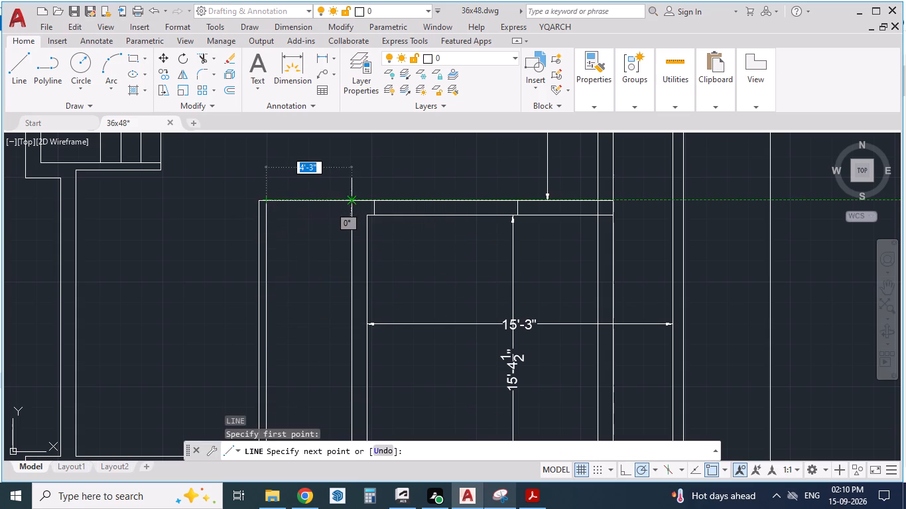
left_click(356, 199)
key("Return")
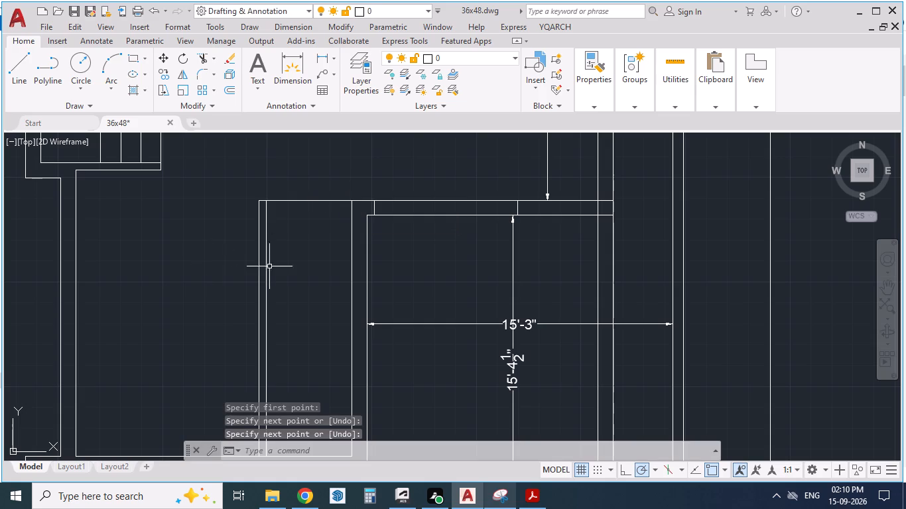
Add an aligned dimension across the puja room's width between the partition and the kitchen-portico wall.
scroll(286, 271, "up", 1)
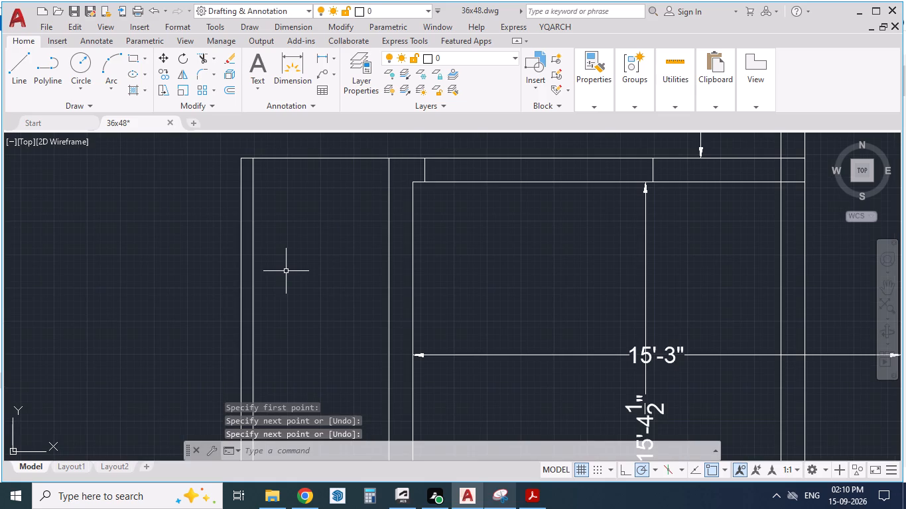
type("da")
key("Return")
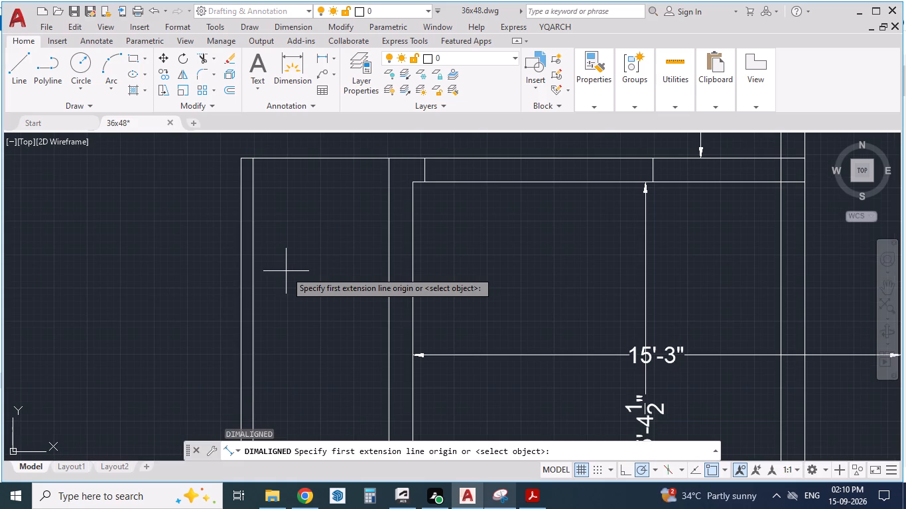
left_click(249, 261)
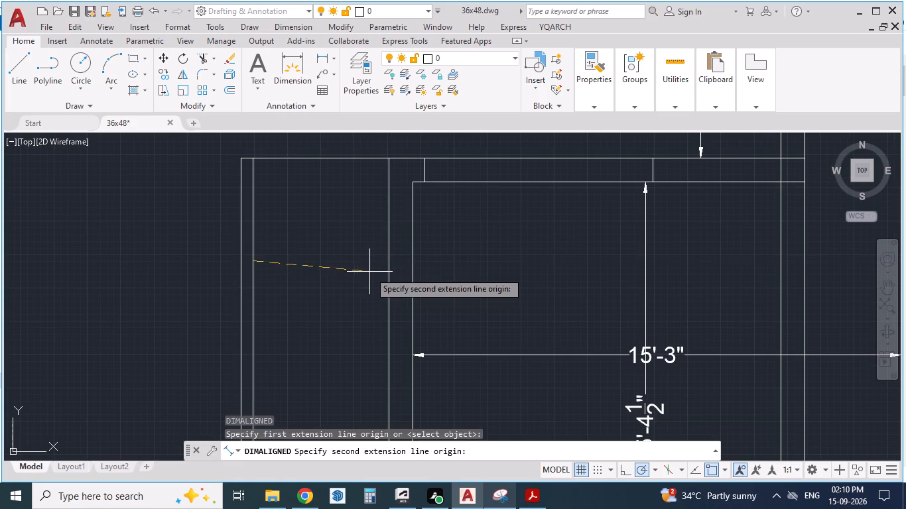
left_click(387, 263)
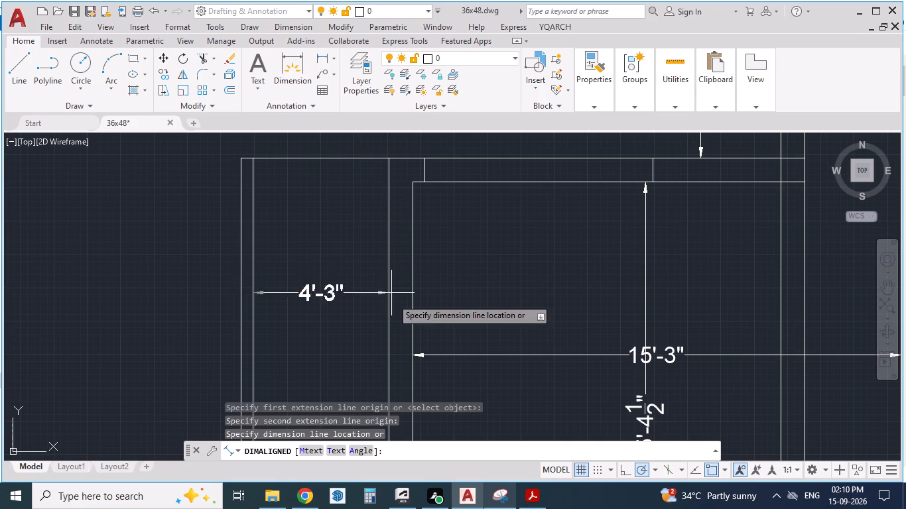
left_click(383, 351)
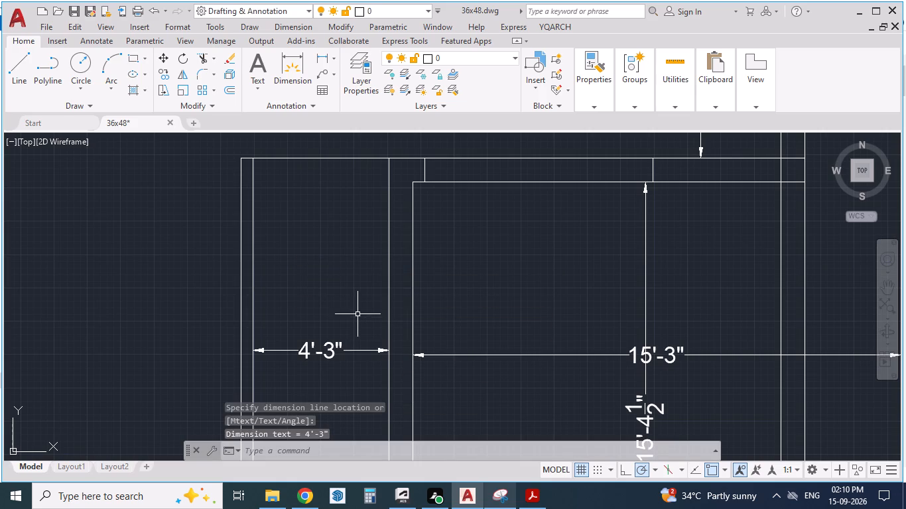
Offset the puja room's dining-side line 4'4-1/2" toward the kitchen to set the room's depth.
key("o")
key("Return")
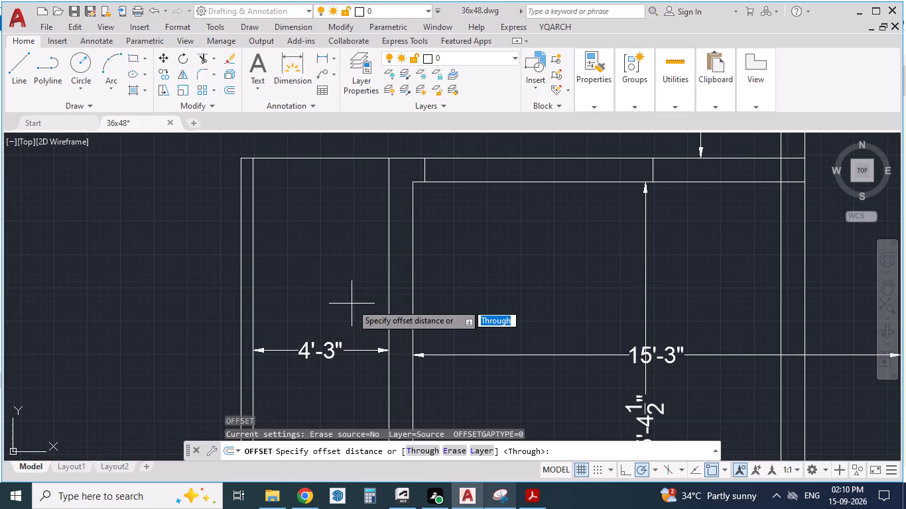
key("4")
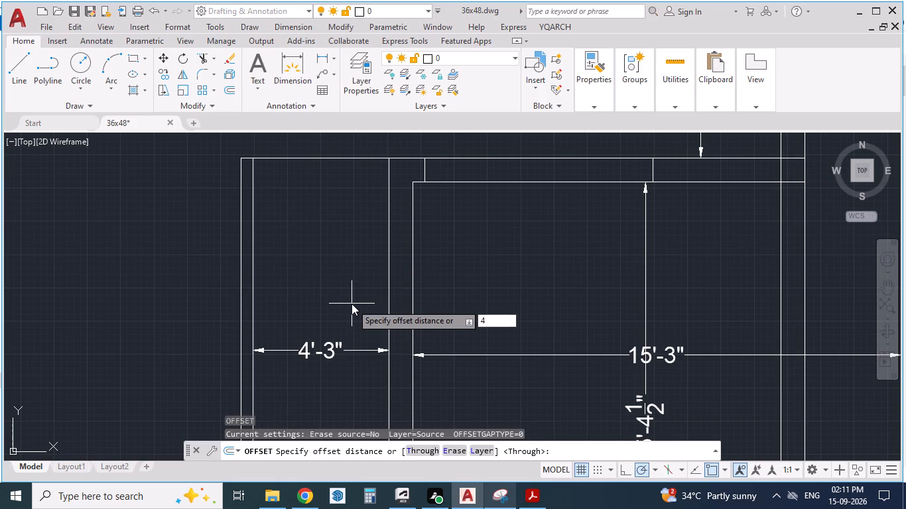
type("'4")
key("minus")
type("1/2\"")
key("Return")
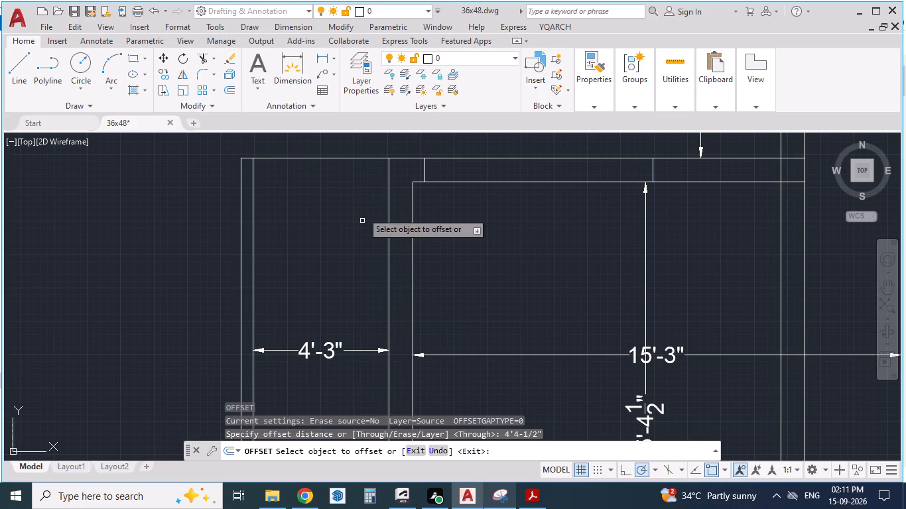
left_click(340, 159)
left_click(336, 214)
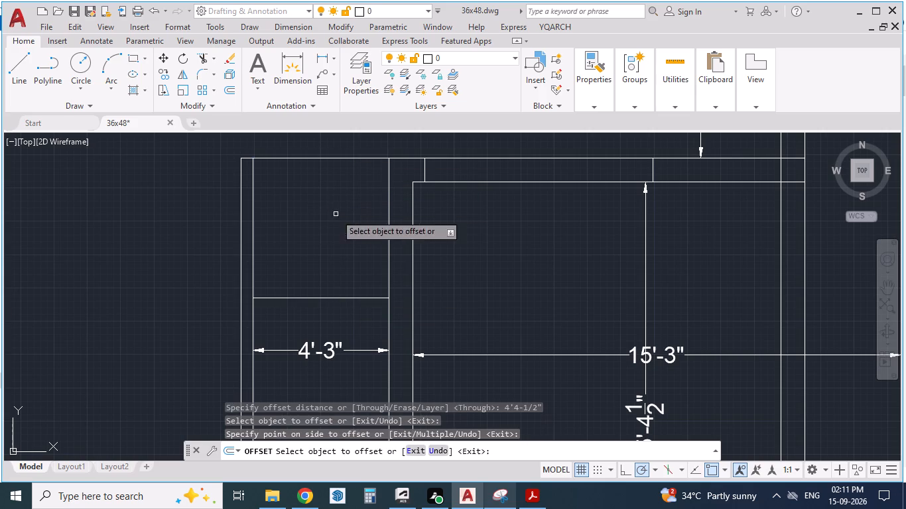
Offset the new puja depth line a further 4.5" toward the kitchen to form the wall thickness.
left_click(318, 298)
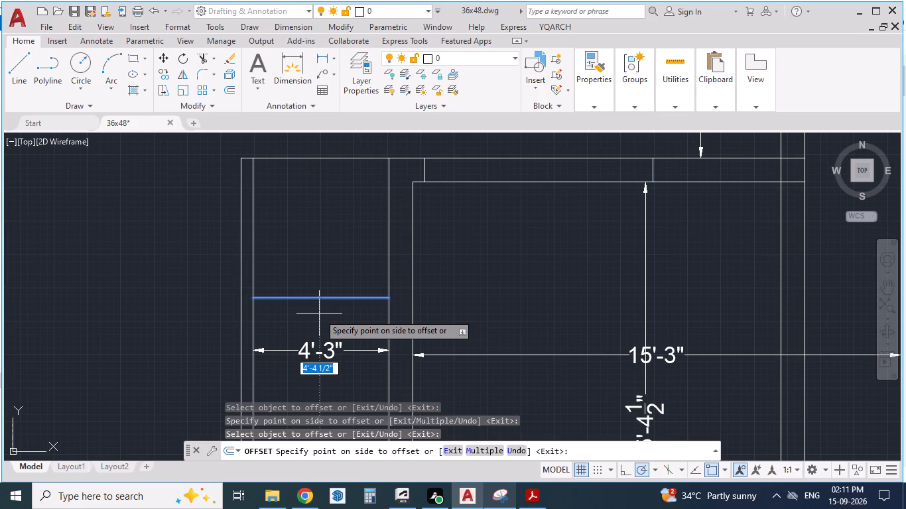
type("4.5\"")
key("Return")
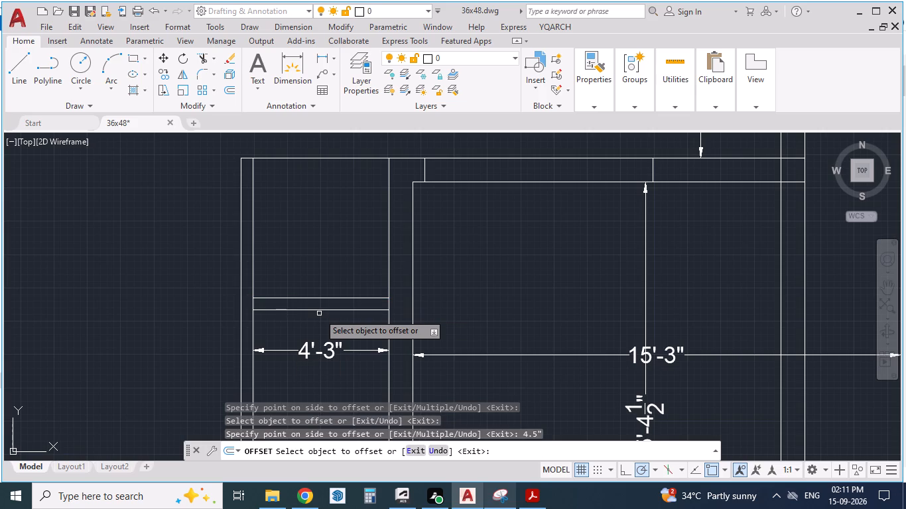
scroll(312, 347, "down", 2)
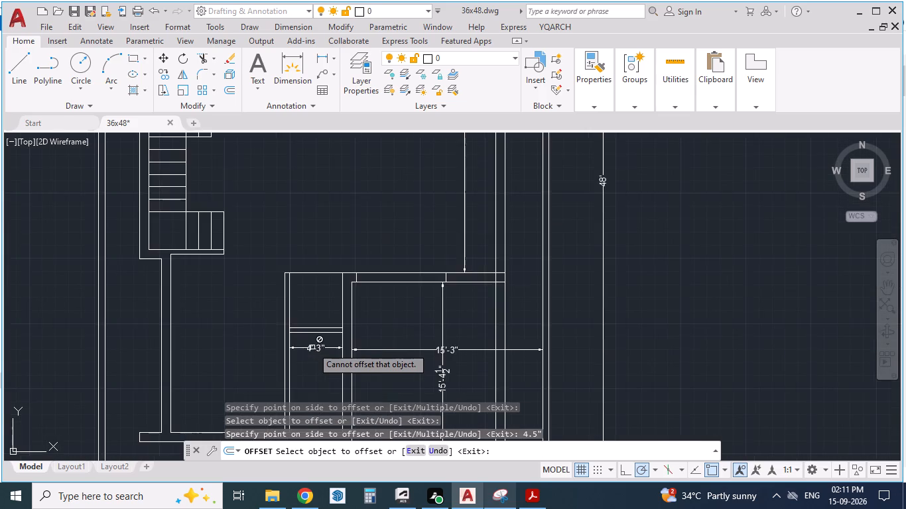
scroll(313, 345, "down", 1)
scroll(292, 368, "up", 3)
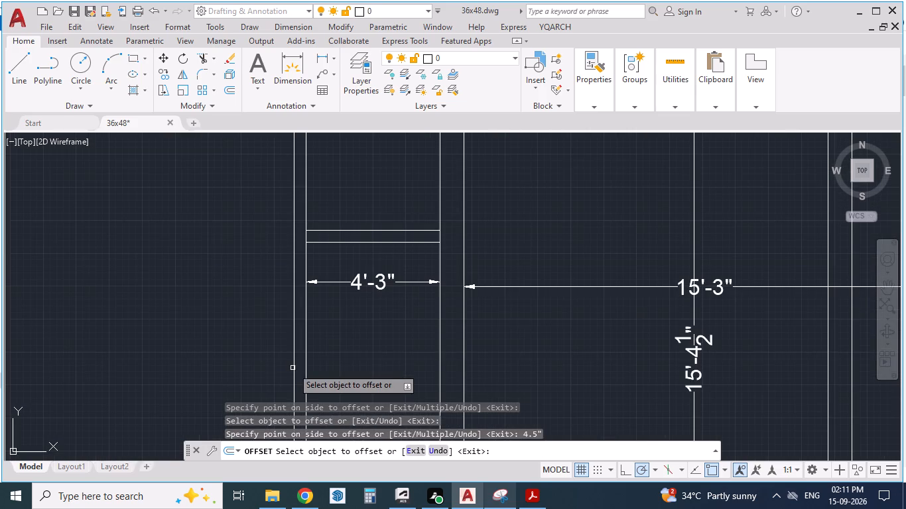
key("Escape")
key("Escape")
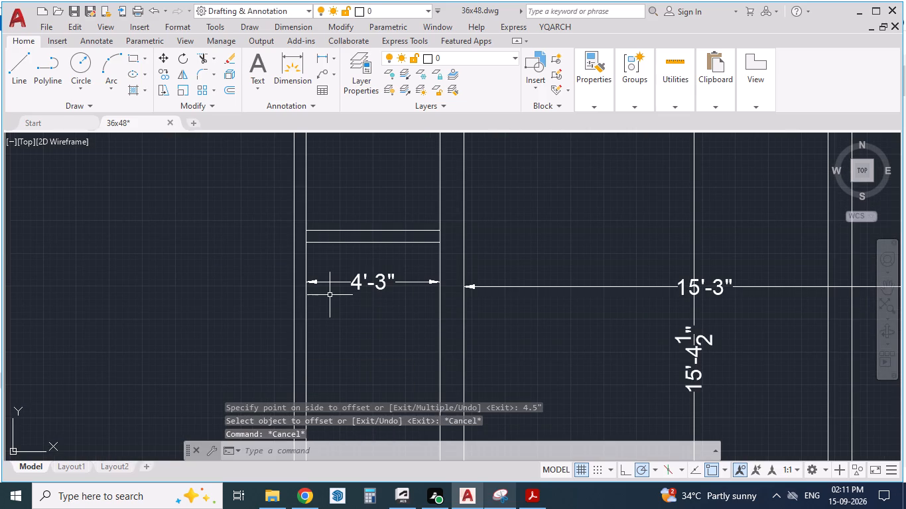
Extend both lines of the puja room's kitchen-side wall to the partition's outer line and the kitchen-portico wall's portico-side line.
type("ex")
key("Return")
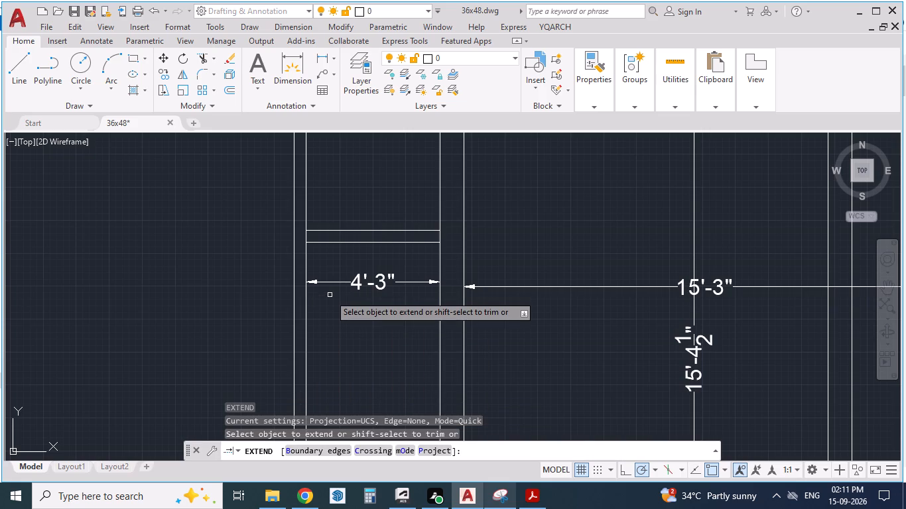
left_click(344, 231)
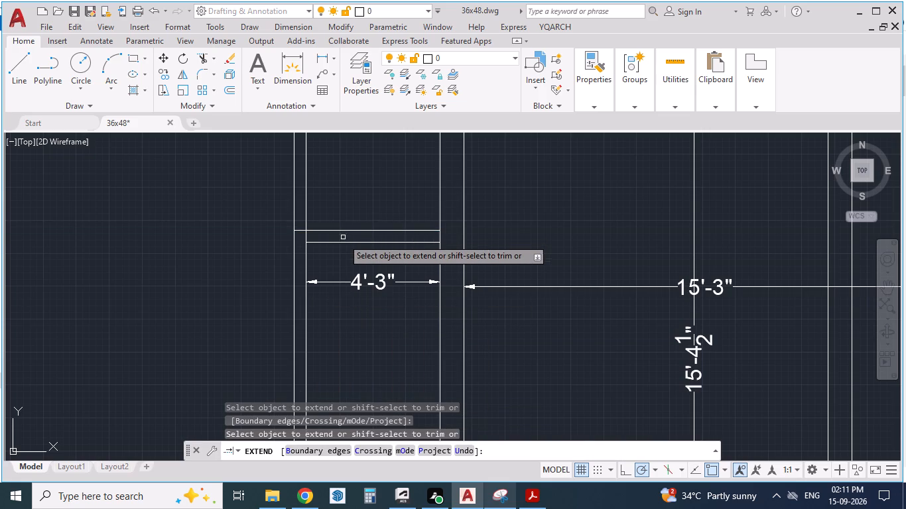
left_click(340, 243)
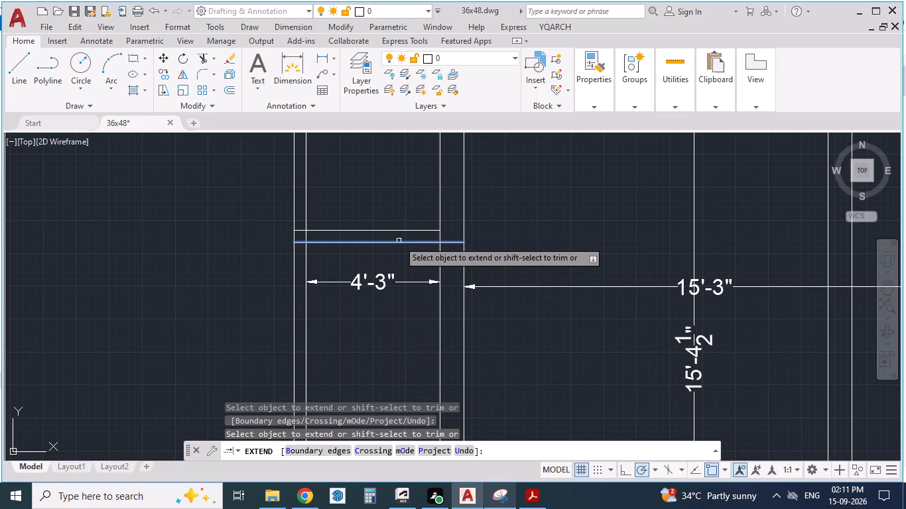
left_click(399, 241)
left_click(403, 231)
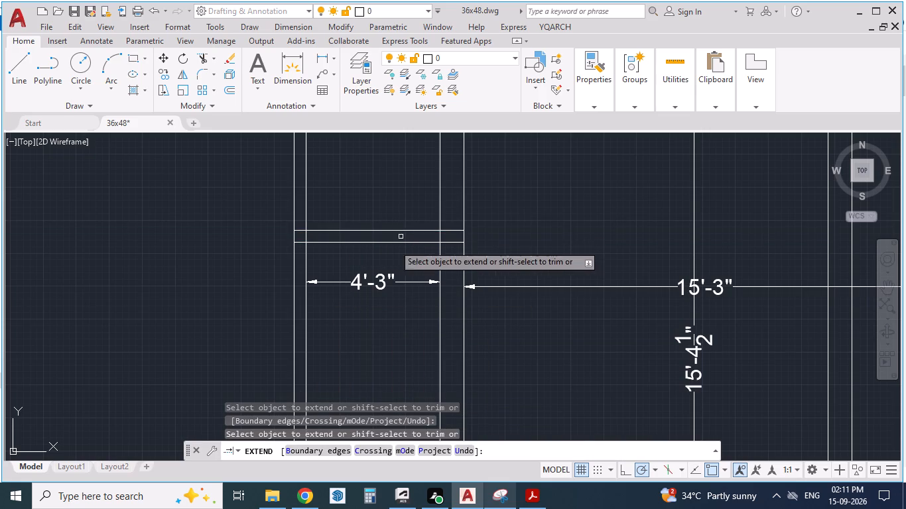
key("Escape")
key("Escape")
Trim the two vertical partition lines that run on through the kitchen beyond the puja room, and remove the puja width dimension.
scroll(322, 210, "down", 2)
scroll(328, 288, "up", 1)
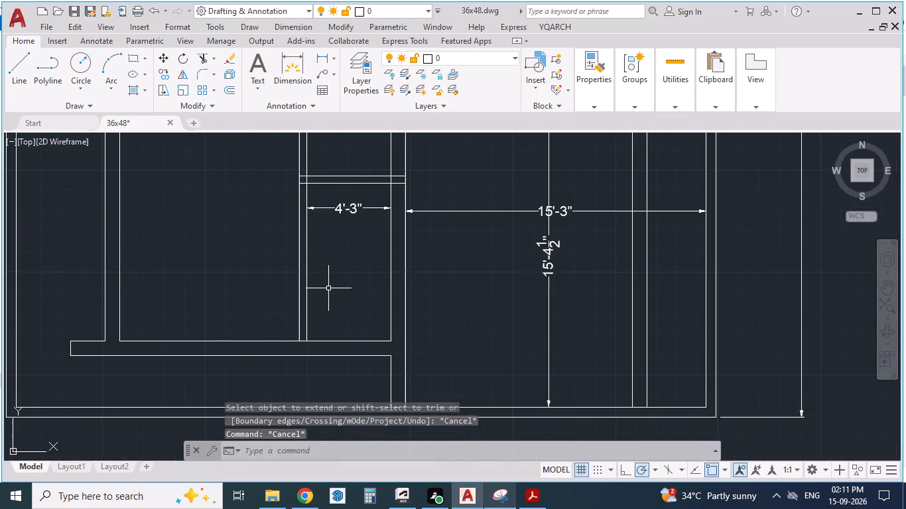
type("tr")
key("Return")
left_click_drag(315, 294, 279, 298)
left_click(307, 202)
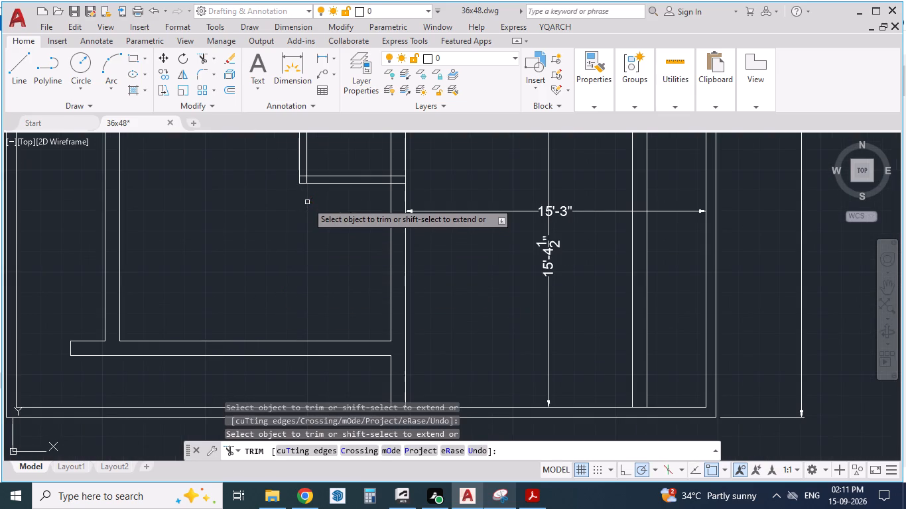
scroll(301, 268, "down", 2)
scroll(309, 198, "up", 2)
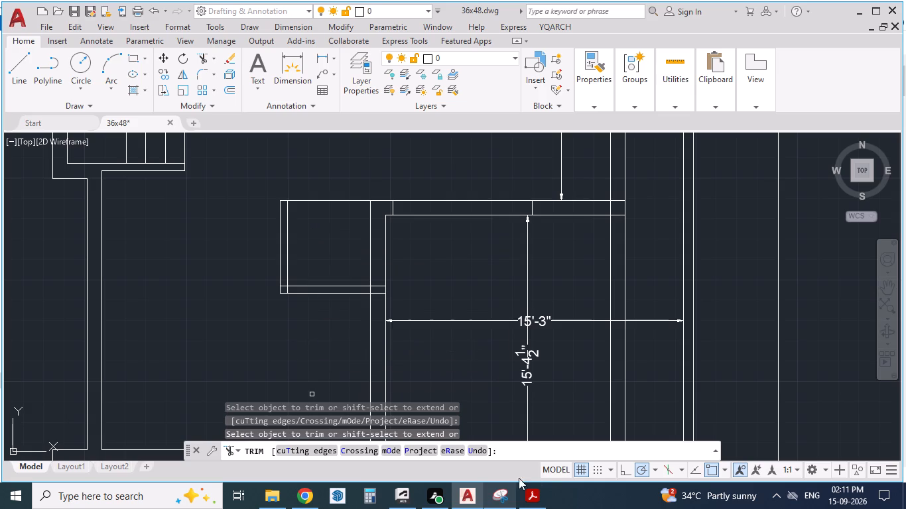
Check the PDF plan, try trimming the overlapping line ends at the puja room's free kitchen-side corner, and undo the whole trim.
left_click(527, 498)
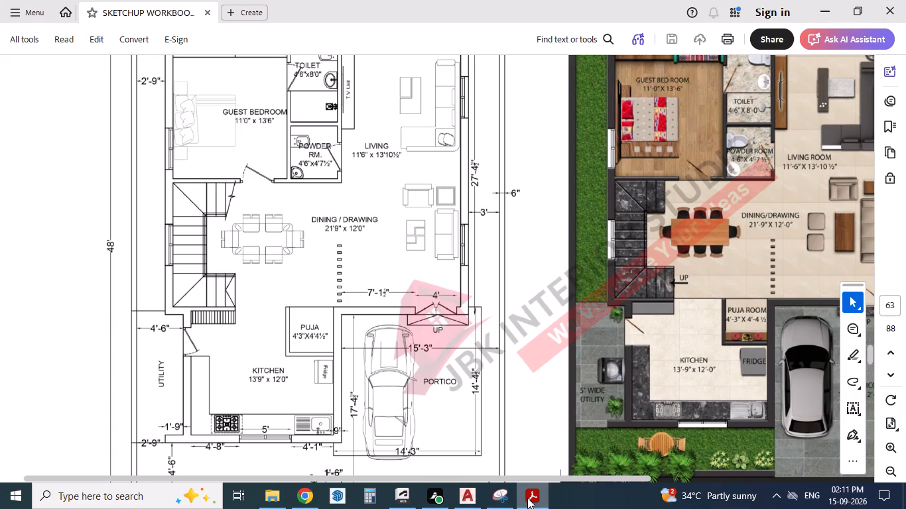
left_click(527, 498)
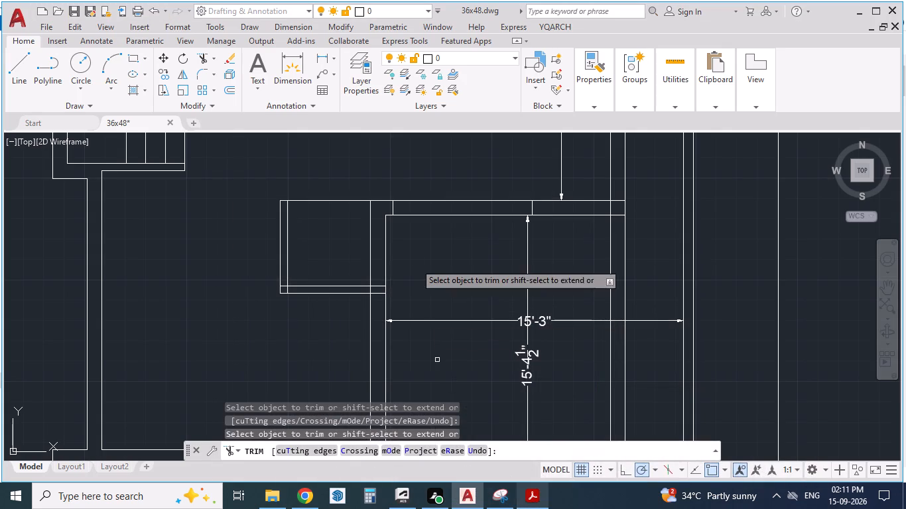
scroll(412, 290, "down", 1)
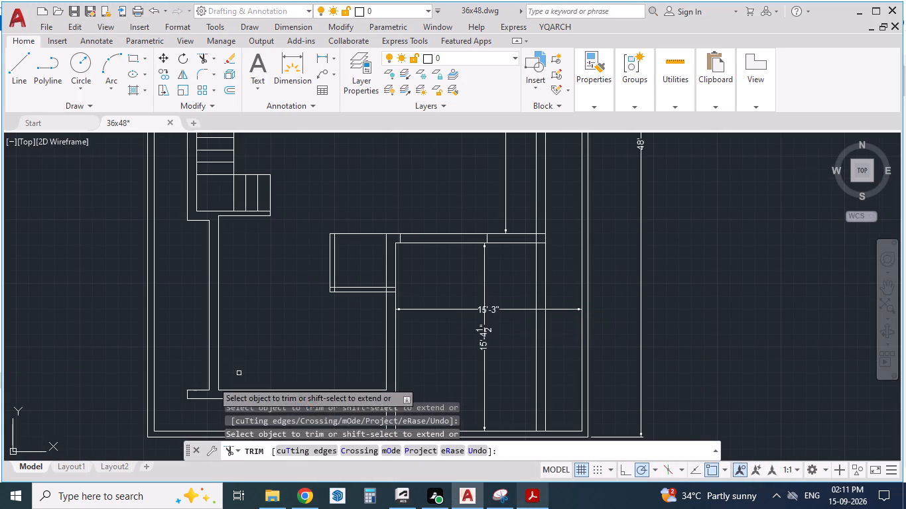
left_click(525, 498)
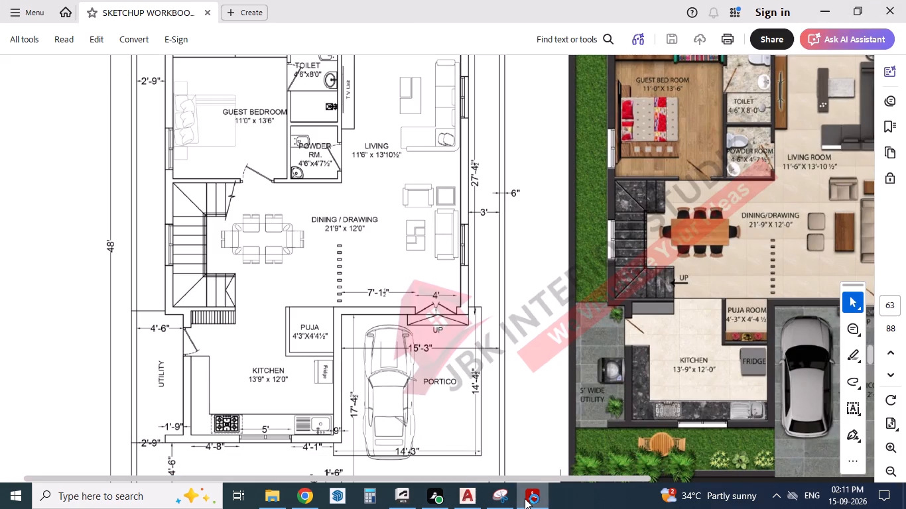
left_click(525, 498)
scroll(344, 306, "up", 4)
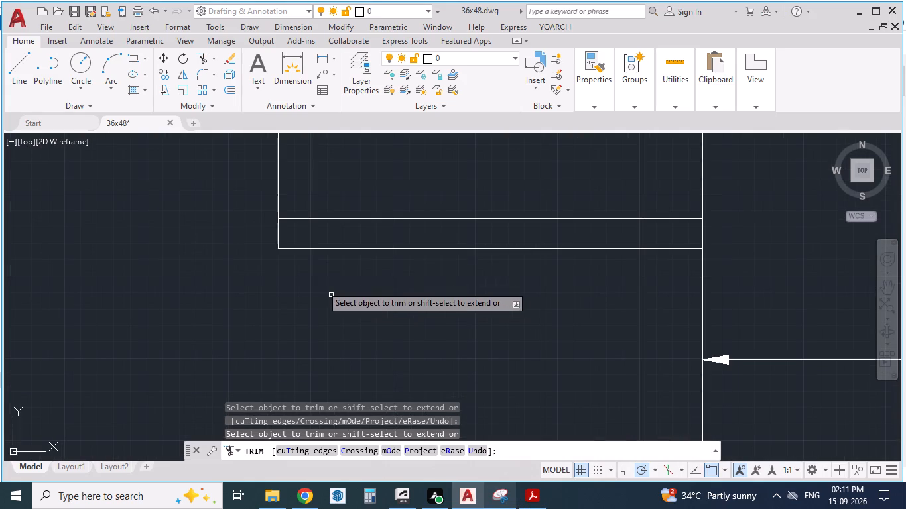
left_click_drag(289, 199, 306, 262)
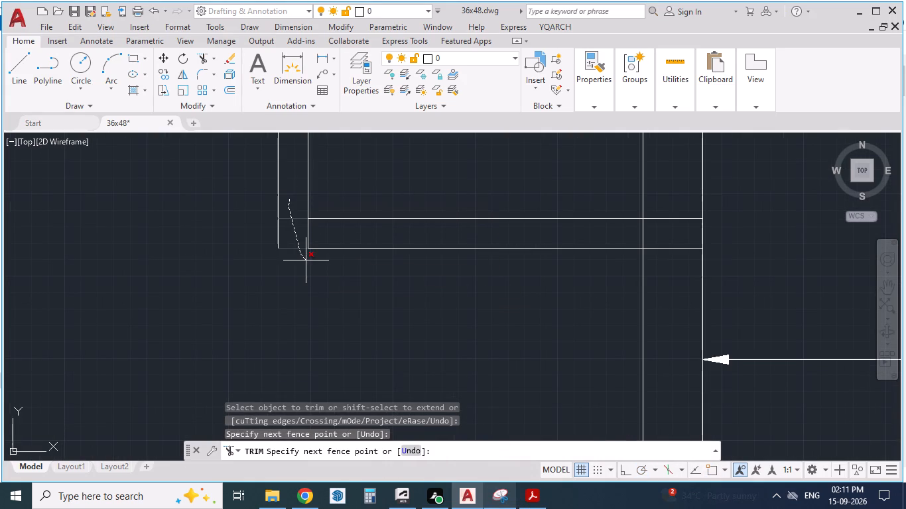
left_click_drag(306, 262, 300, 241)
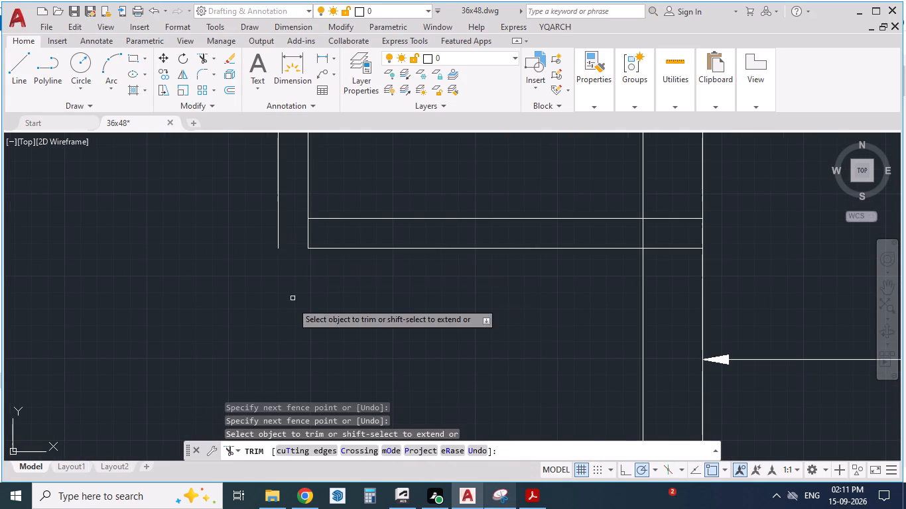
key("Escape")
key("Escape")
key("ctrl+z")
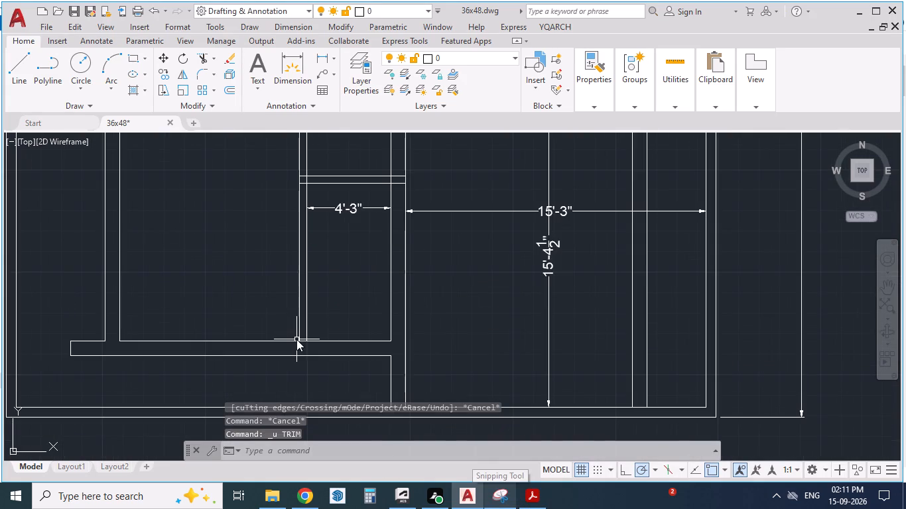
Trim the two vertical partition lines running on through the kitchen beyond the puja room, and remove the puja width dimension.
scroll(327, 317, "down", 3)
scroll(332, 296, "up", 3)
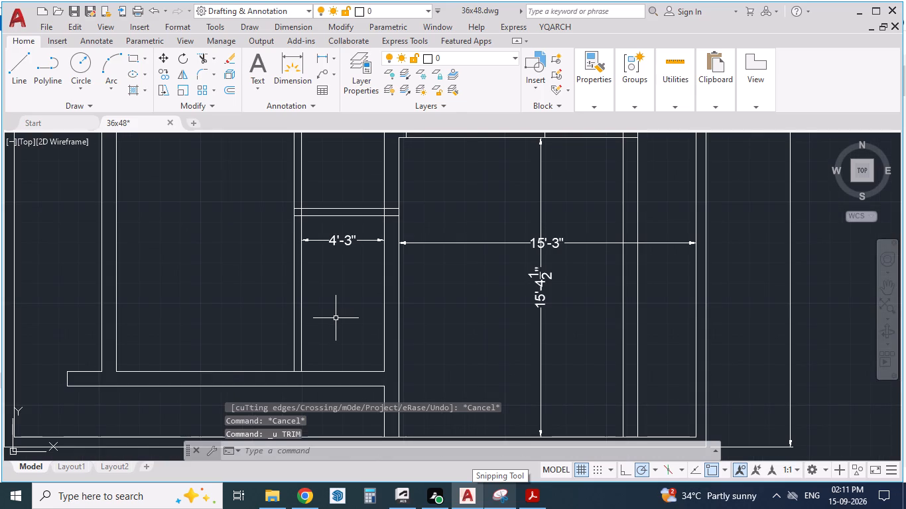
type("tr")
key("Return")
left_click_drag(316, 334, 268, 334)
left_click(314, 240)
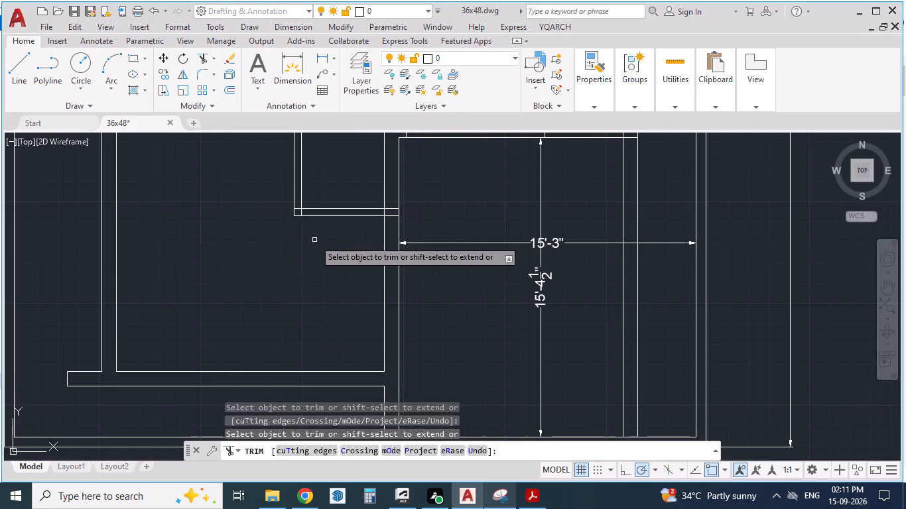
Trim the inner partition and wall line ends that overlap at the puja room's free corner to form a clean wall corner.
scroll(274, 198, "up", 4)
scroll(485, 256, "up", 1)
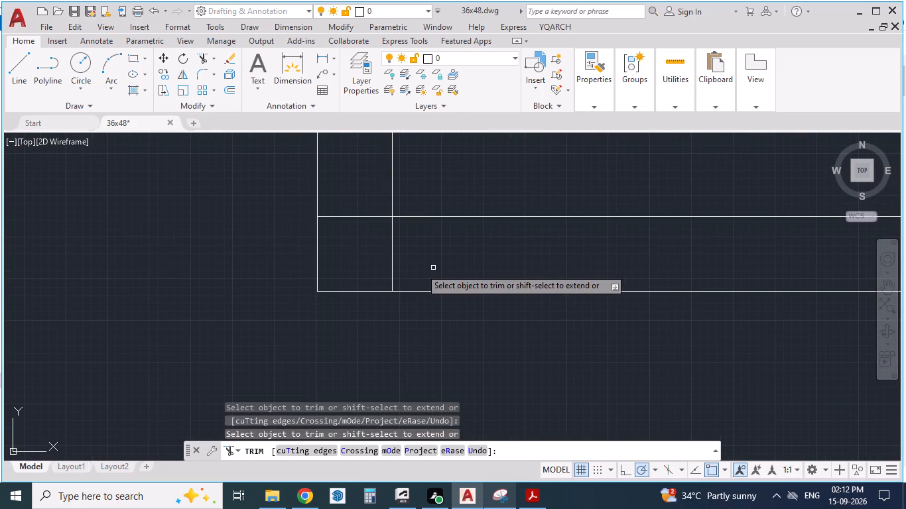
left_click(393, 258)
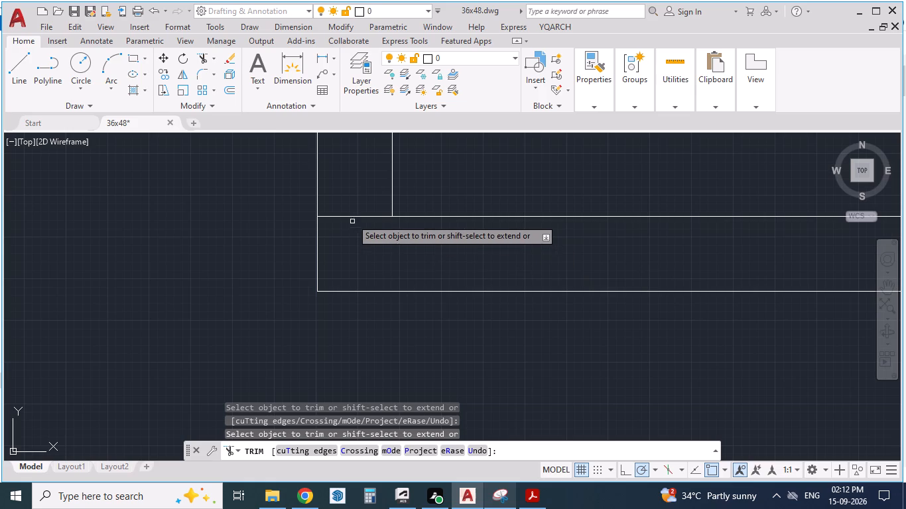
left_click(352, 217)
key("Escape")
key("Escape")
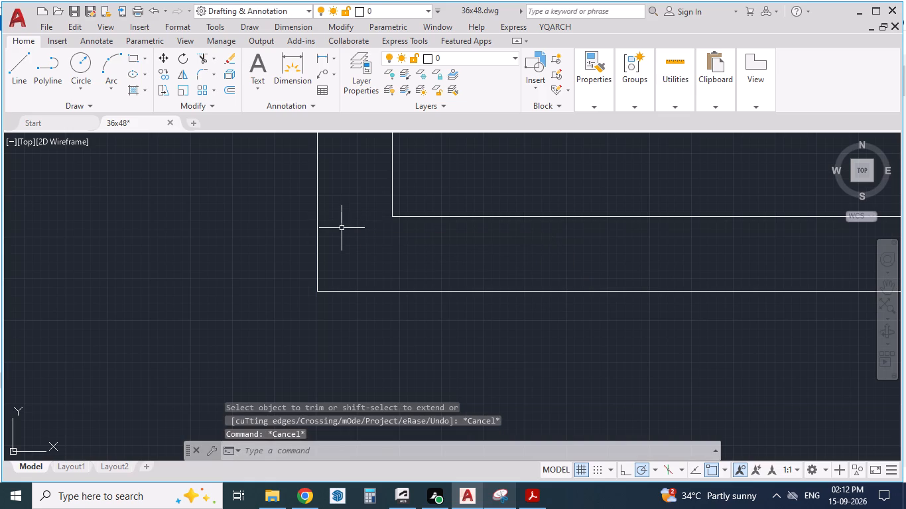
Save the drawing.
key("ctrl+s")
Trim the ends of both puja kitchen-side wall lines that run across the thickness of the kitchen-portico wall.
scroll(271, 272, "down", 5)
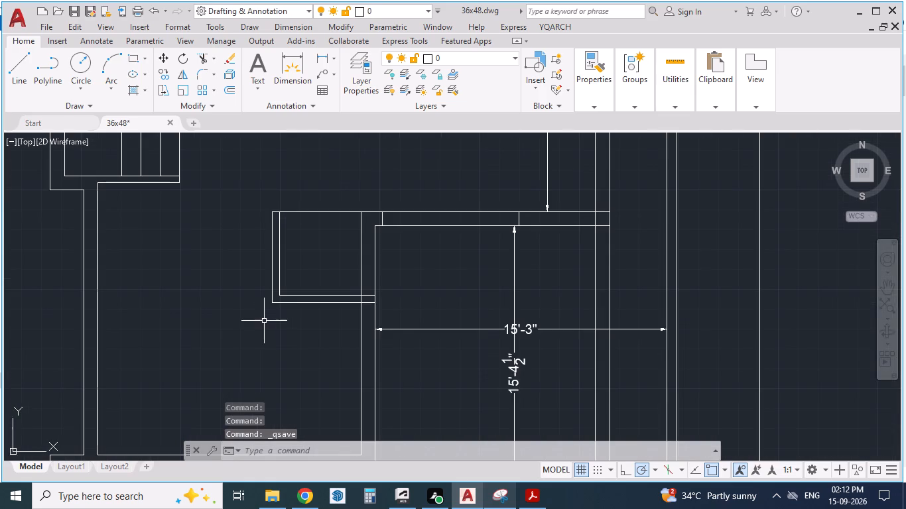
scroll(341, 330, "up", 1)
type("tr")
key("Return")
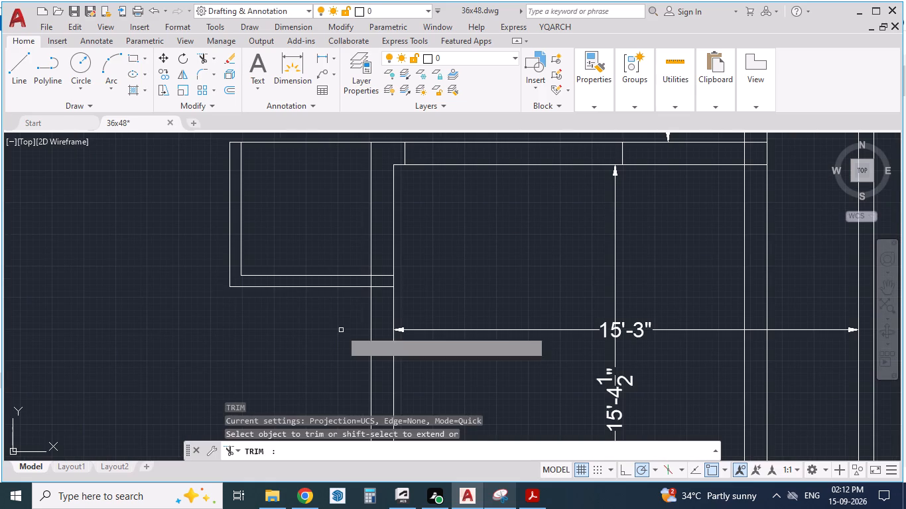
scroll(386, 282, "up", 2)
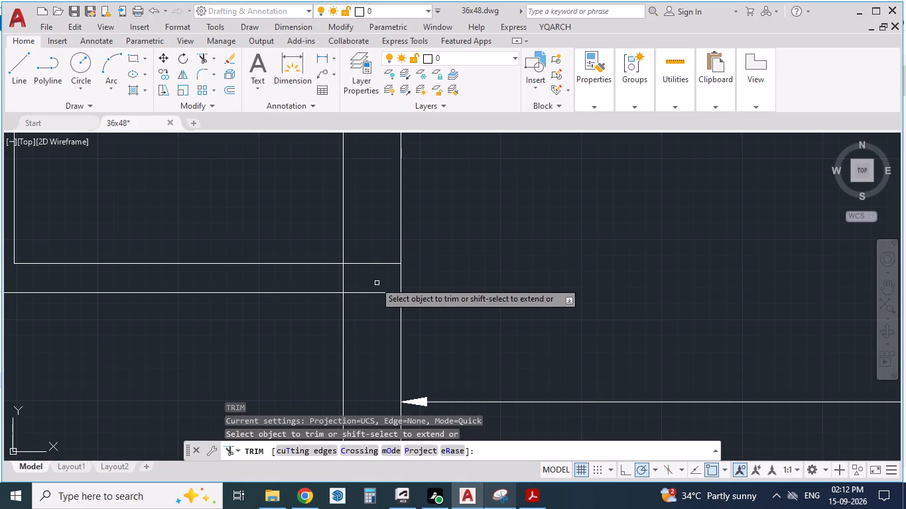
left_click_drag(363, 235, 373, 326)
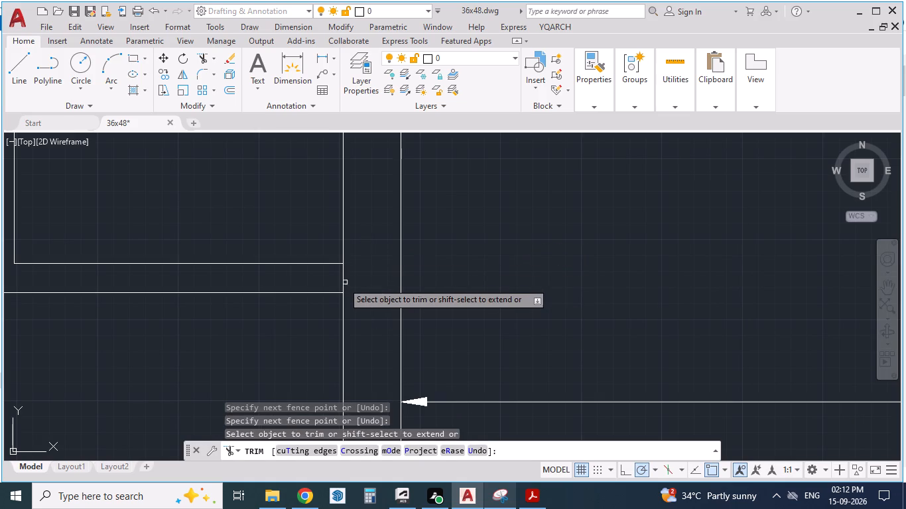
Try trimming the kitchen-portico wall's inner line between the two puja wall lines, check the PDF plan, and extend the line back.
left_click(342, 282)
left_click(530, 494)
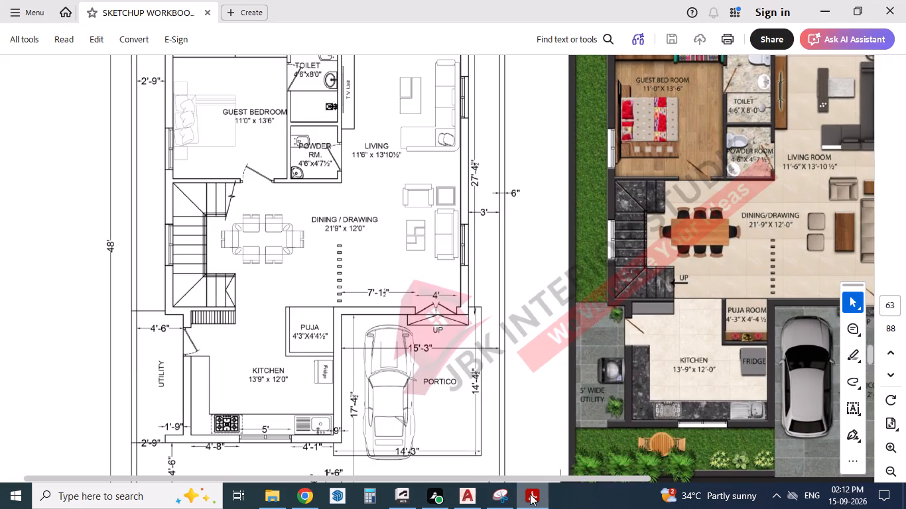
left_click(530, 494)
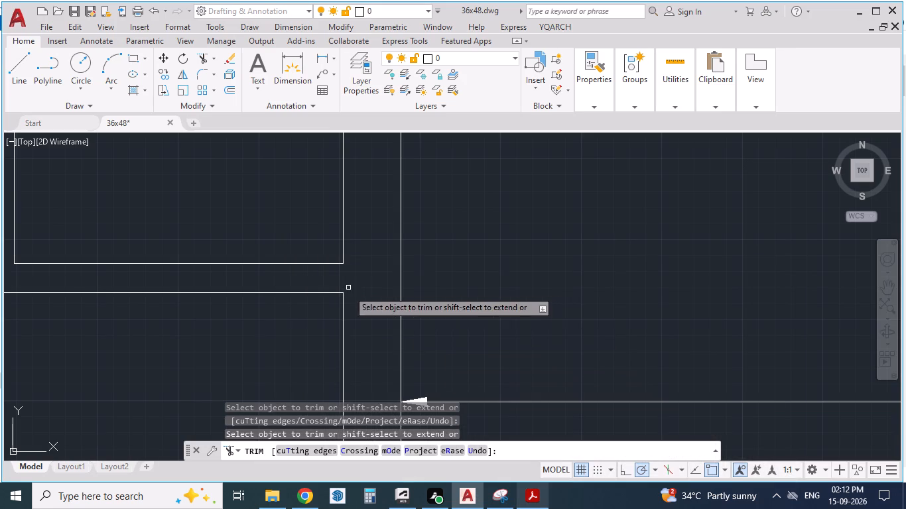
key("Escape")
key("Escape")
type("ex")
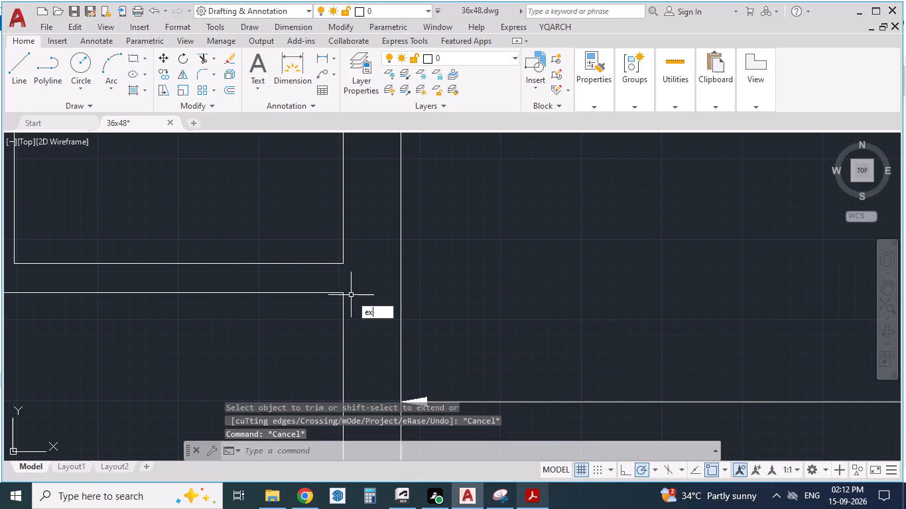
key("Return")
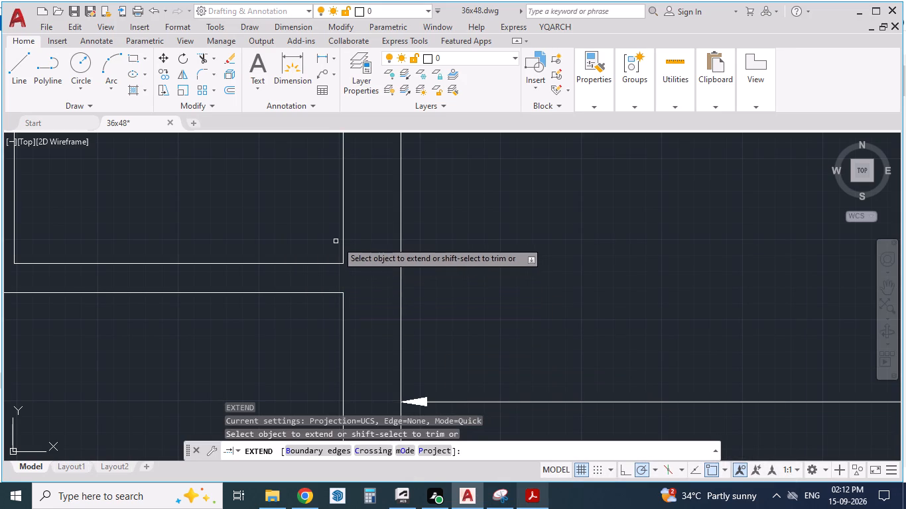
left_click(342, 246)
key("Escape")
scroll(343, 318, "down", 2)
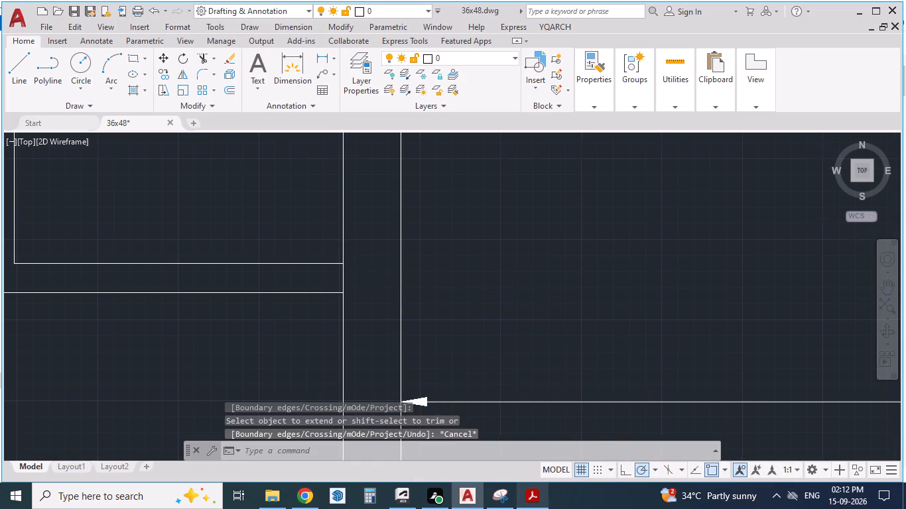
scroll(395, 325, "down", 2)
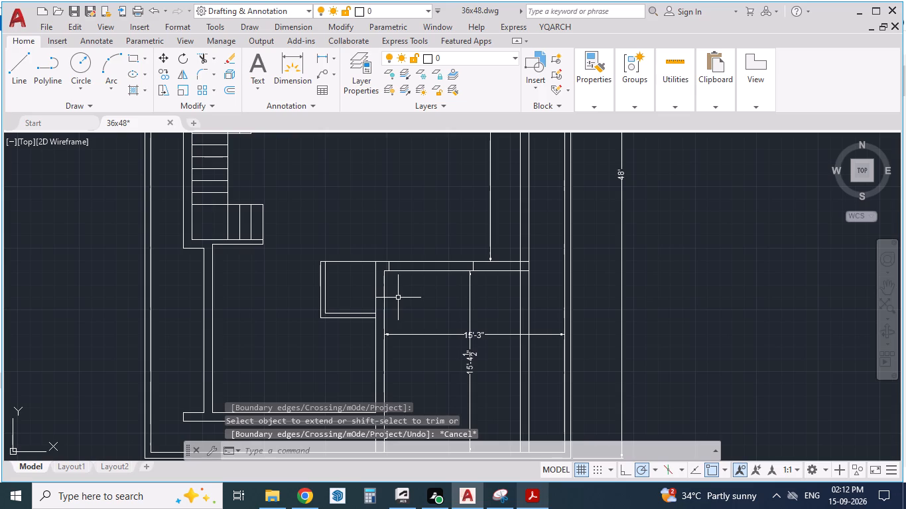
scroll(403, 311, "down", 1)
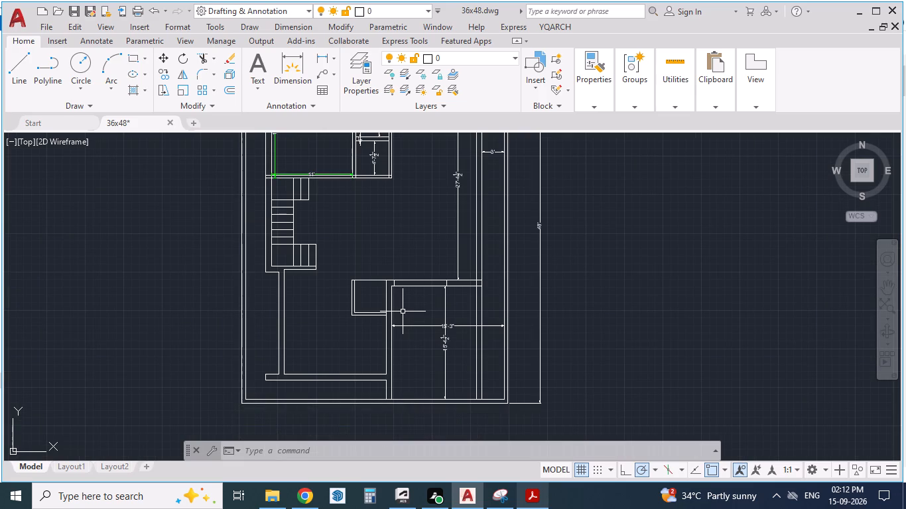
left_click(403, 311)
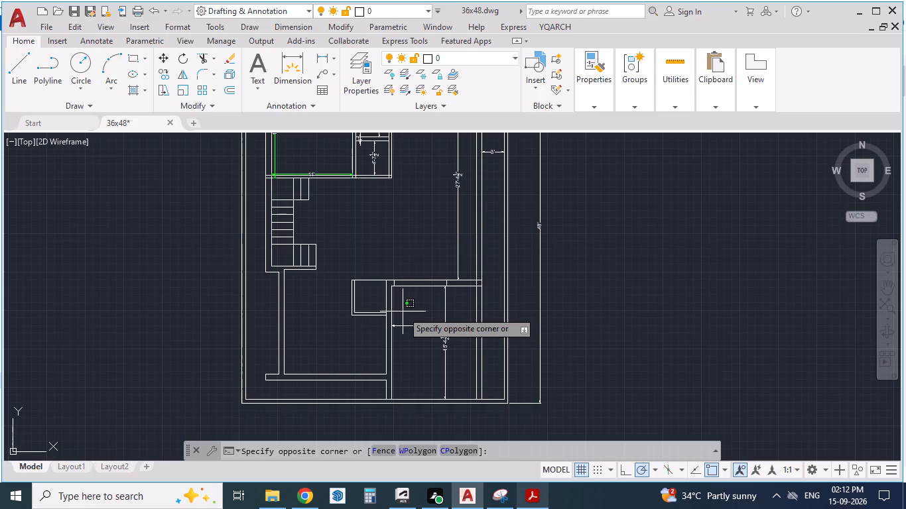
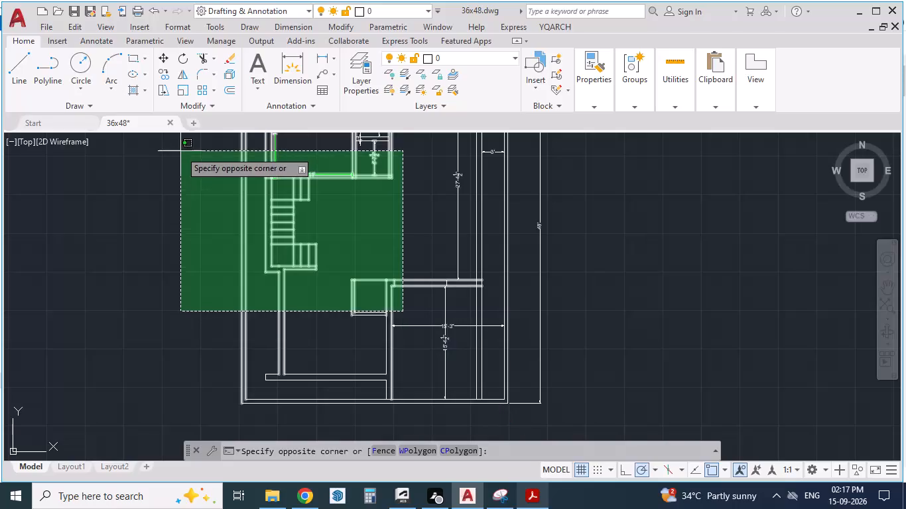
Check the PDF plan and add a 4'6" aligned dimension across the utility, starting from the side boundary wall's inner line.
key("Escape")
scroll(264, 229, "down", 2)
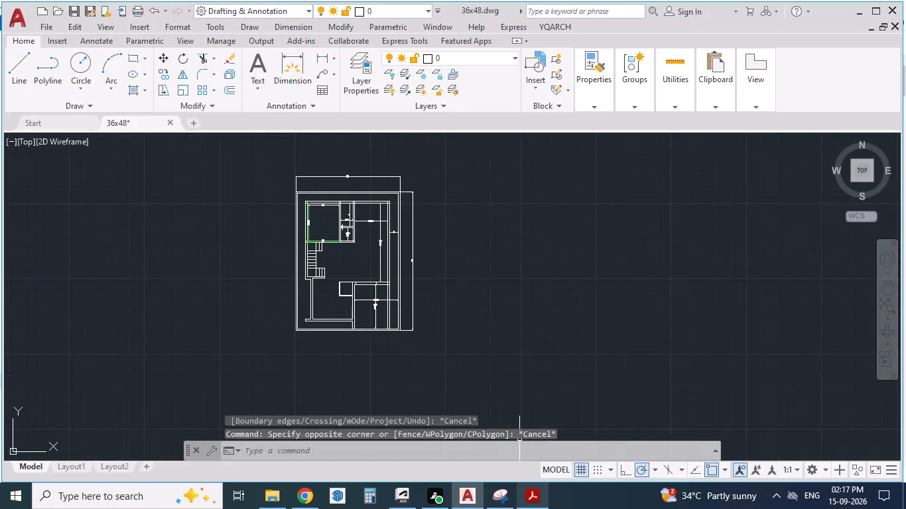
left_click(532, 493)
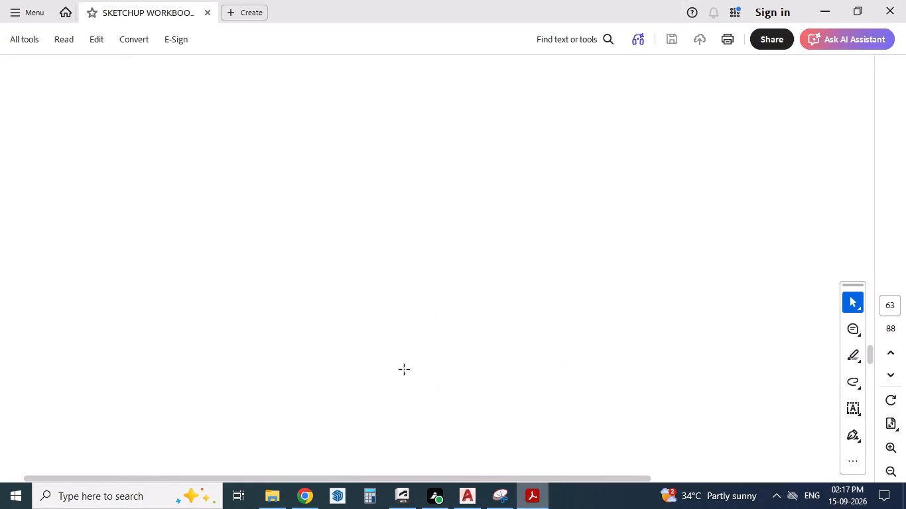
scroll(367, 231, "down", 1)
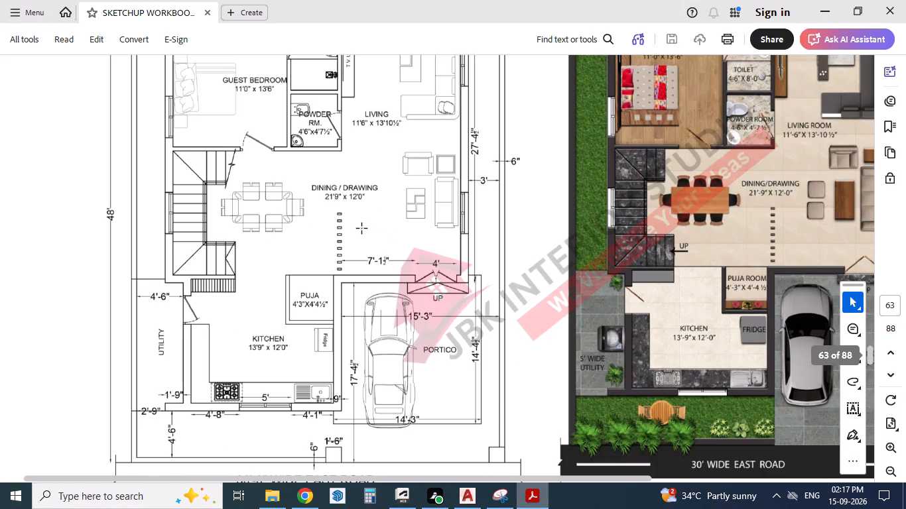
left_click(531, 494)
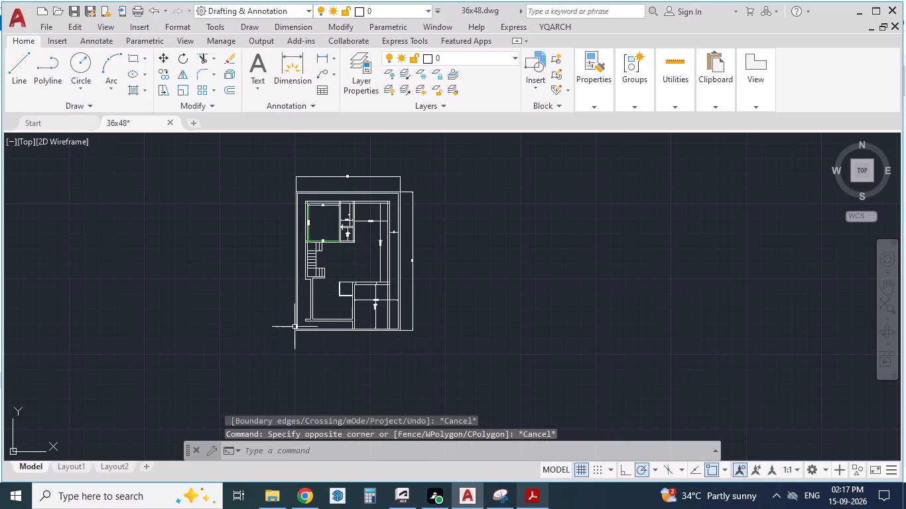
scroll(288, 293, "up", 3)
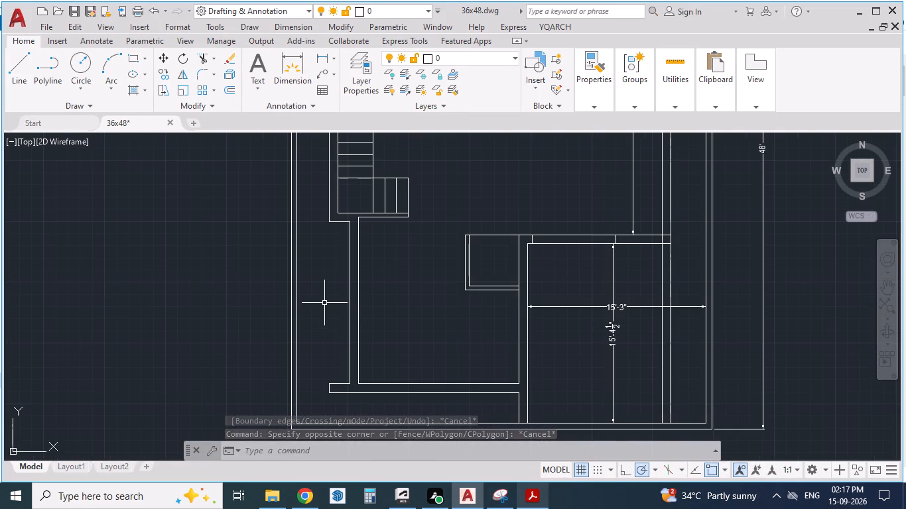
type("da")
key("Return")
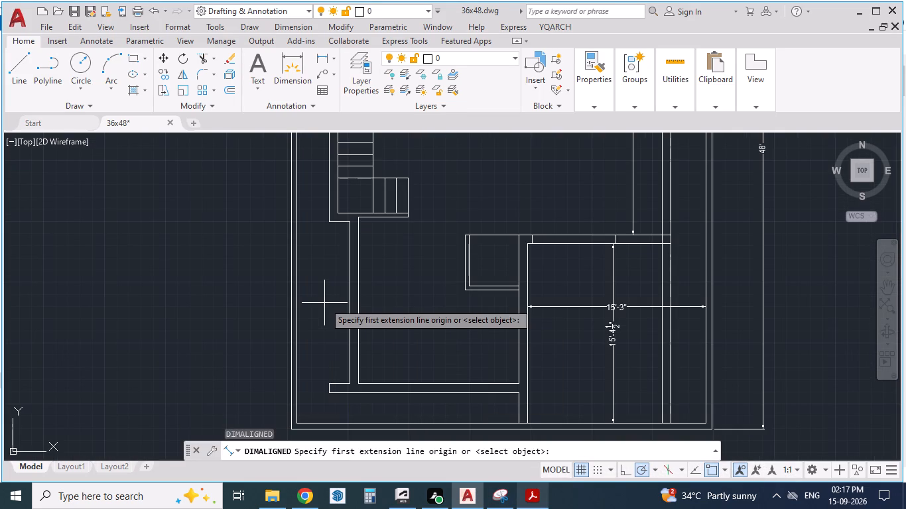
left_click(295, 293)
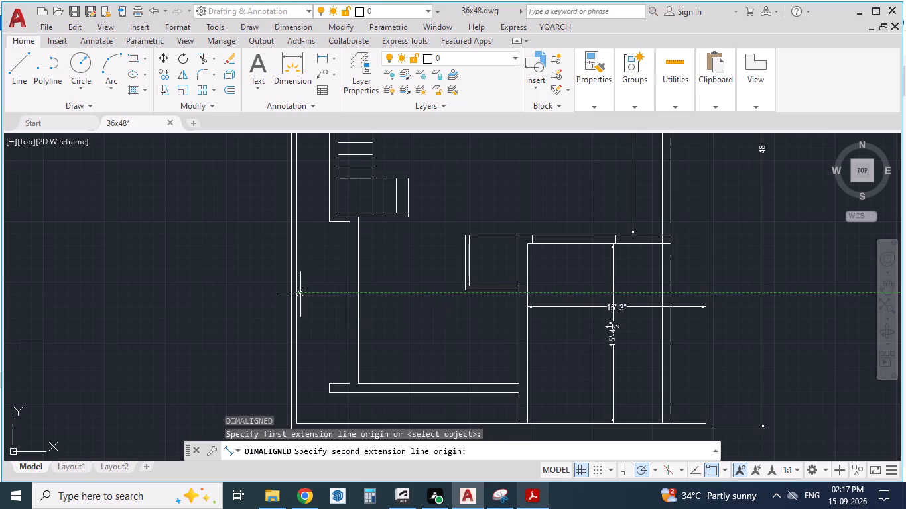
type("4'6")
key("shift+quotedbl")
key("Return")
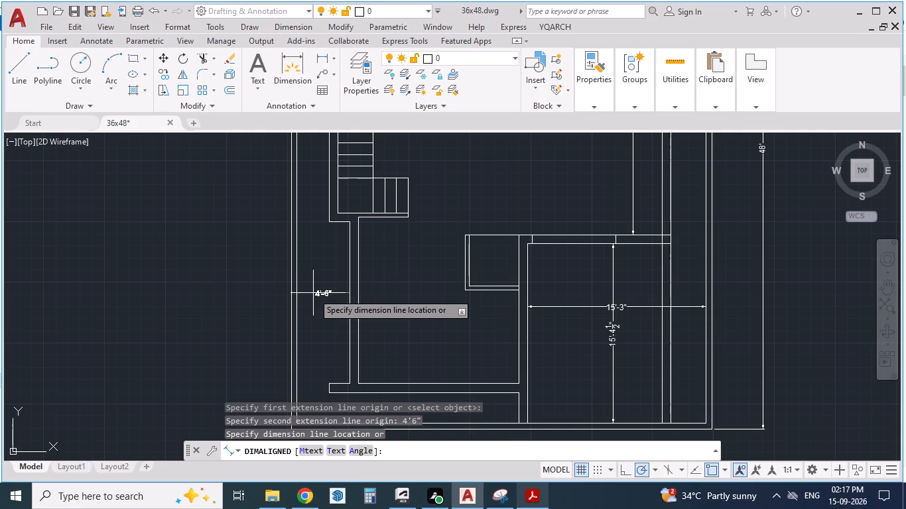
scroll(326, 270, "up", 4)
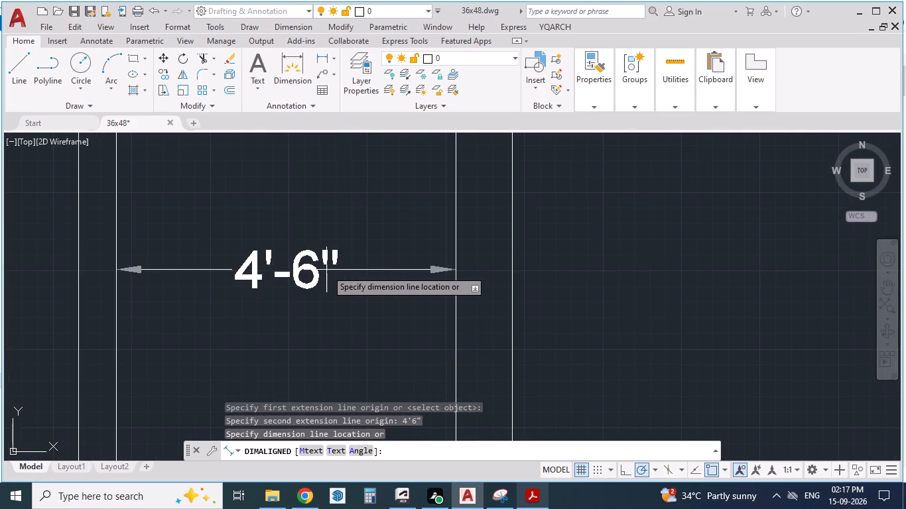
left_click(326, 270)
scroll(326, 315, "down", 4)
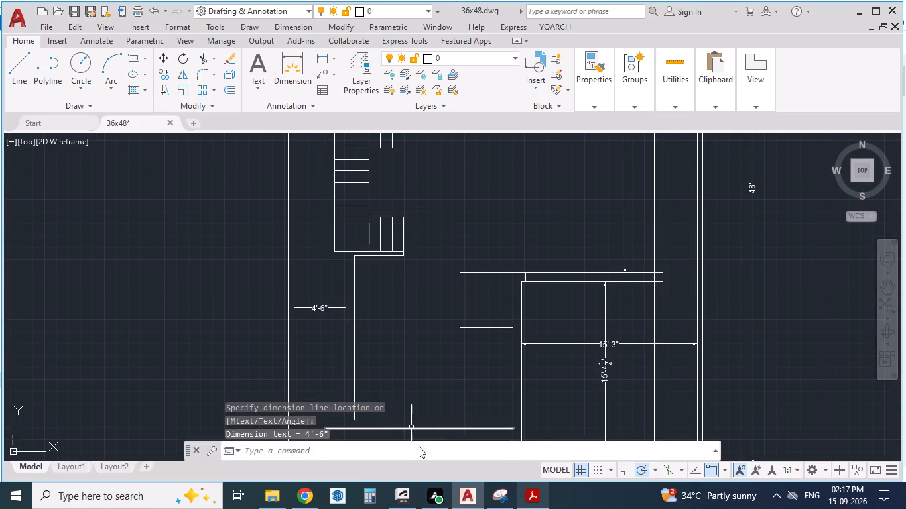
Draw a horizontal line from the staircase's outer wall, just above its lower corner, to the side boundary wall's outer line.
left_click(525, 500)
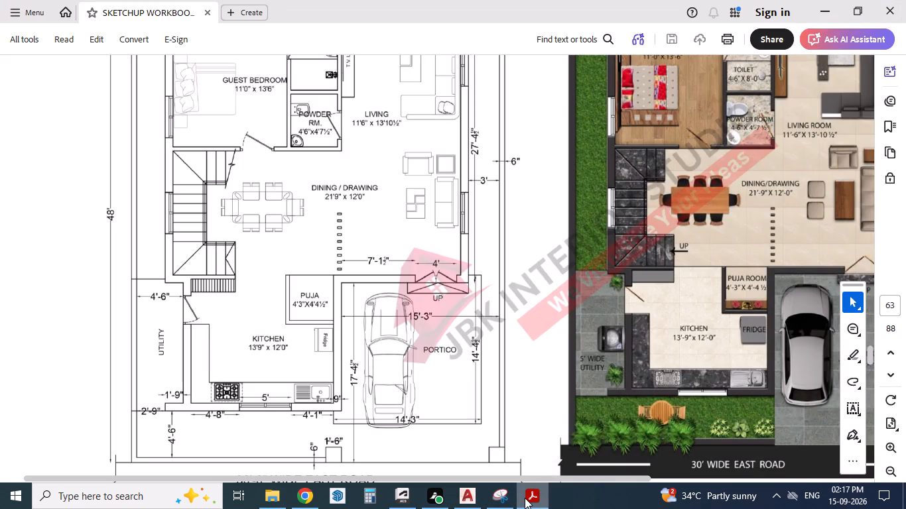
left_click(525, 498)
scroll(328, 271, "up", 2)
key("l")
key("Return")
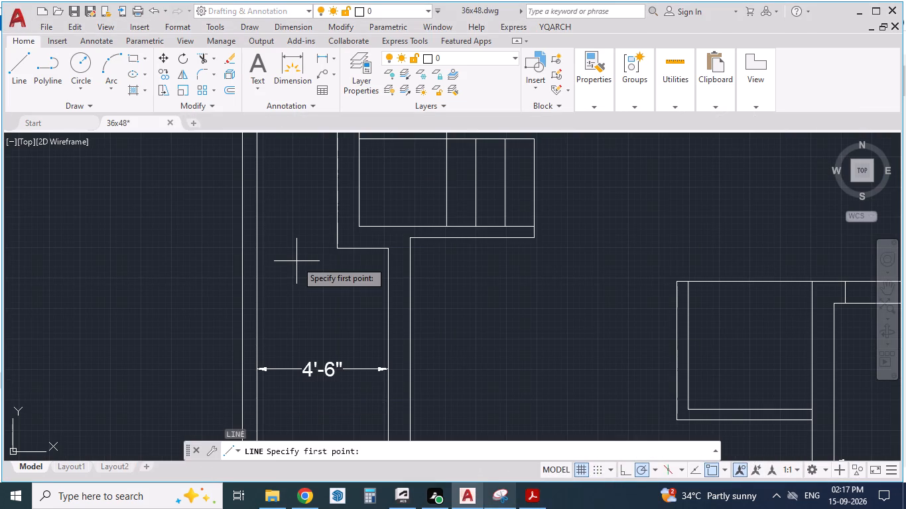
left_click(336, 239)
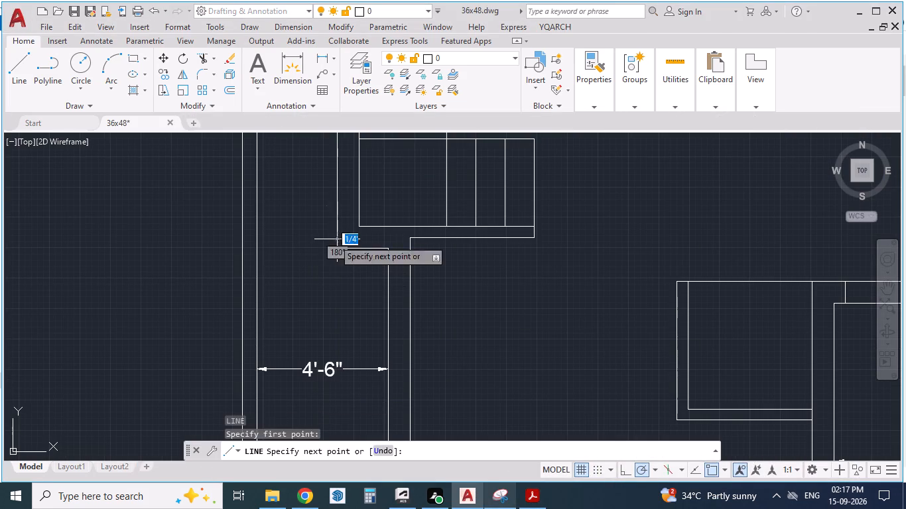
left_click(245, 243)
key("Return")
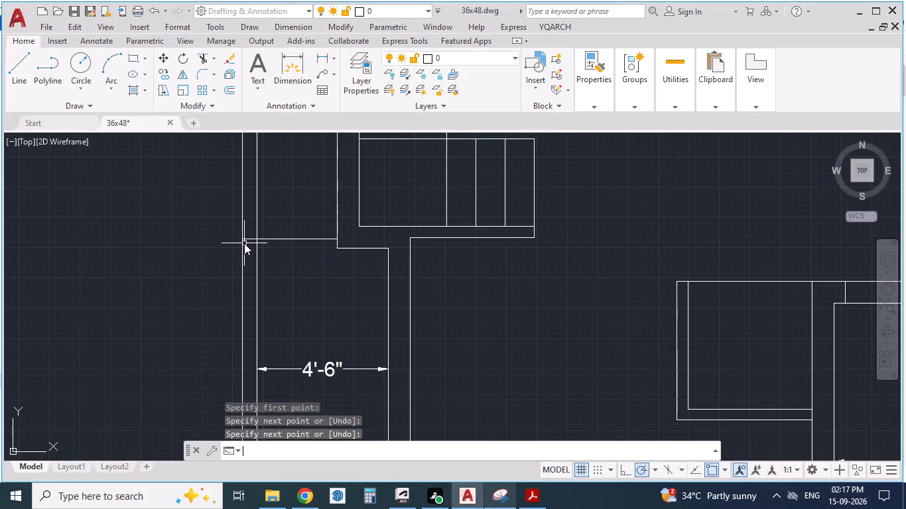
Examine the utility, kitchen and road-side dimensions on the PDF's ground floor plan.
scroll(214, 302, "down", 1)
key("alt+Tab")
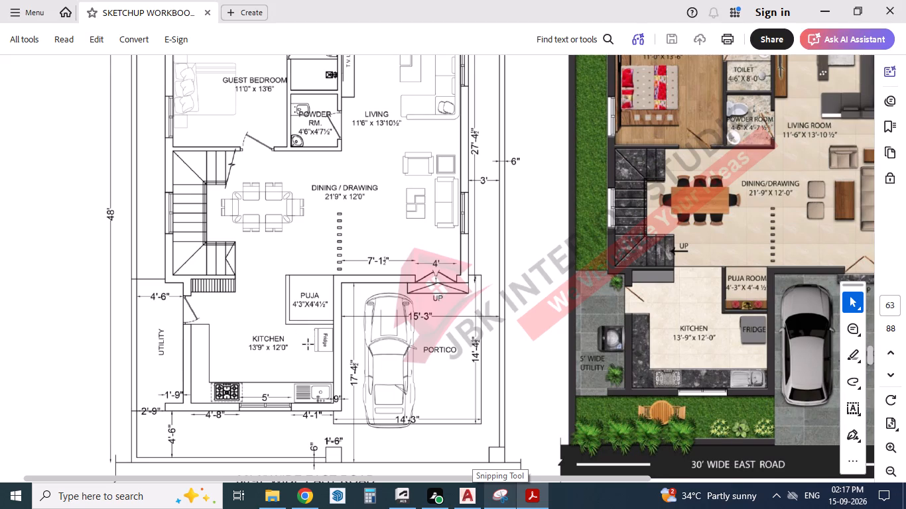
scroll(308, 347, "down", 4)
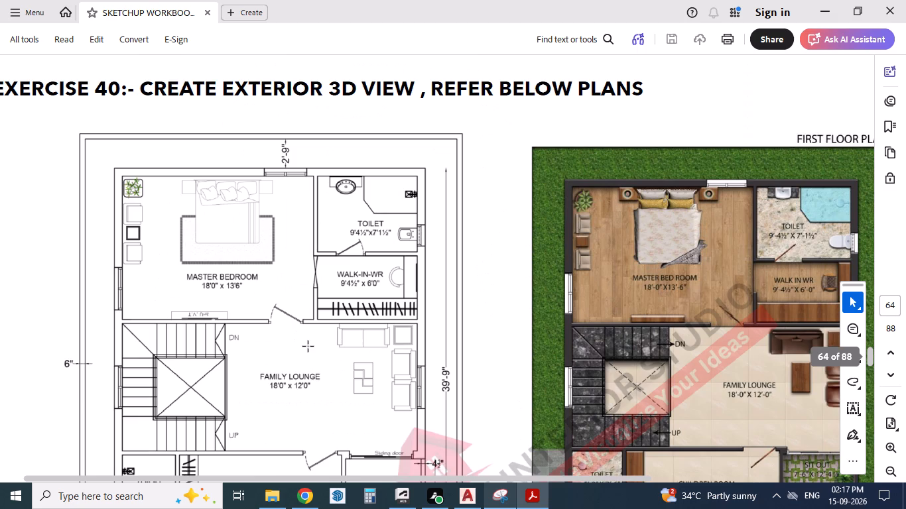
scroll(308, 347, "down", 1)
scroll(304, 327, "up", 3)
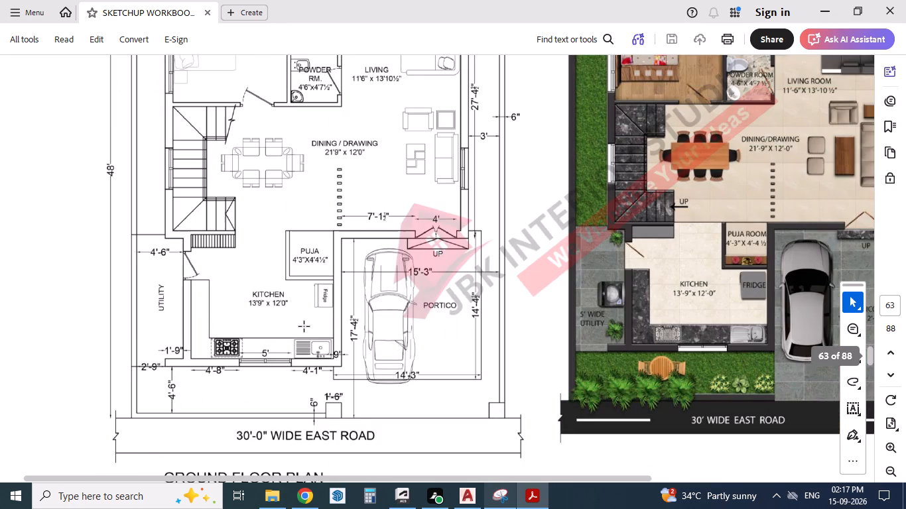
scroll(213, 413, "up", 2, "ctrl")
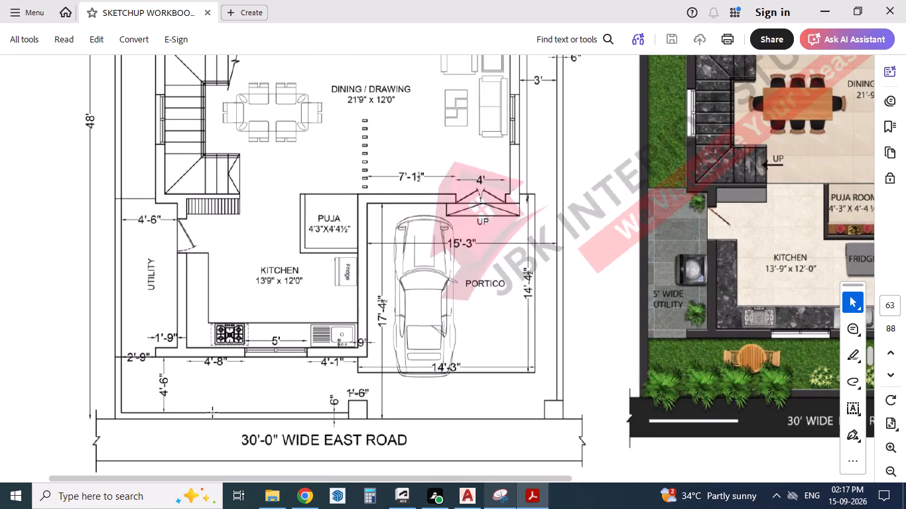
left_click(528, 500)
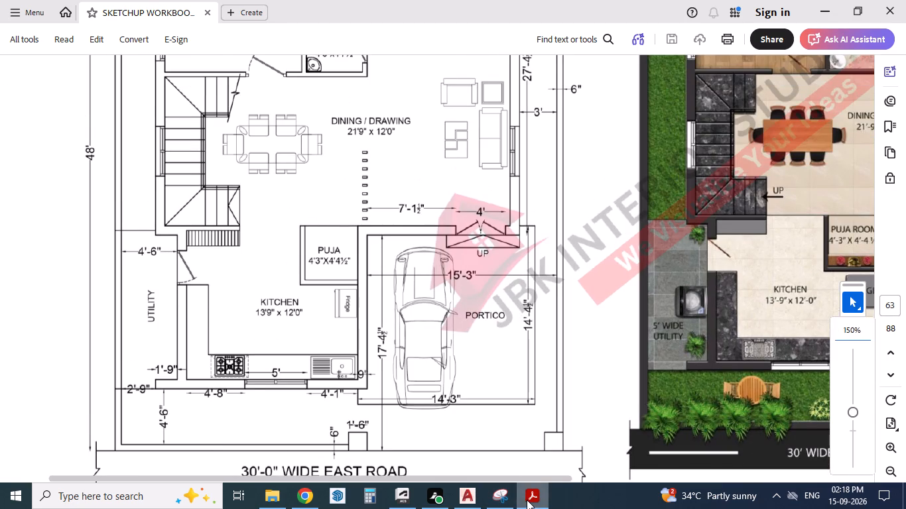
scroll(271, 290, "down", 3)
scroll(269, 359, "up", 3)
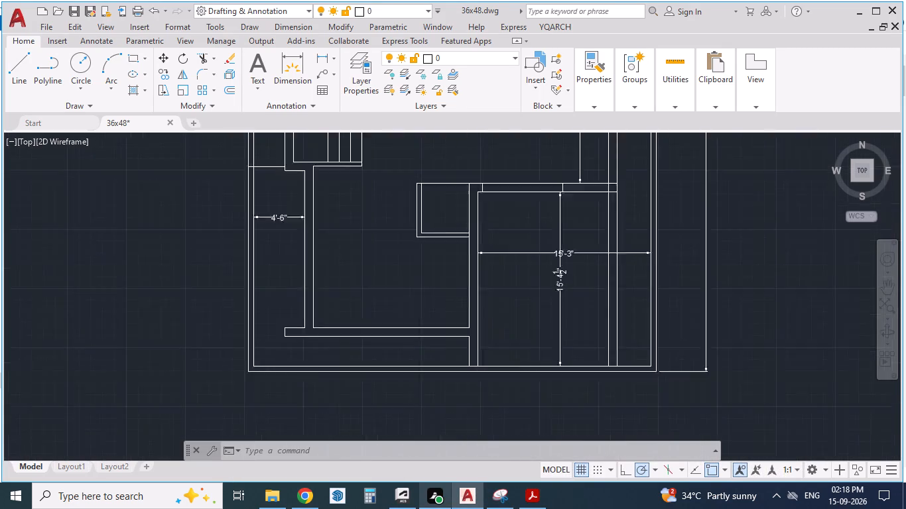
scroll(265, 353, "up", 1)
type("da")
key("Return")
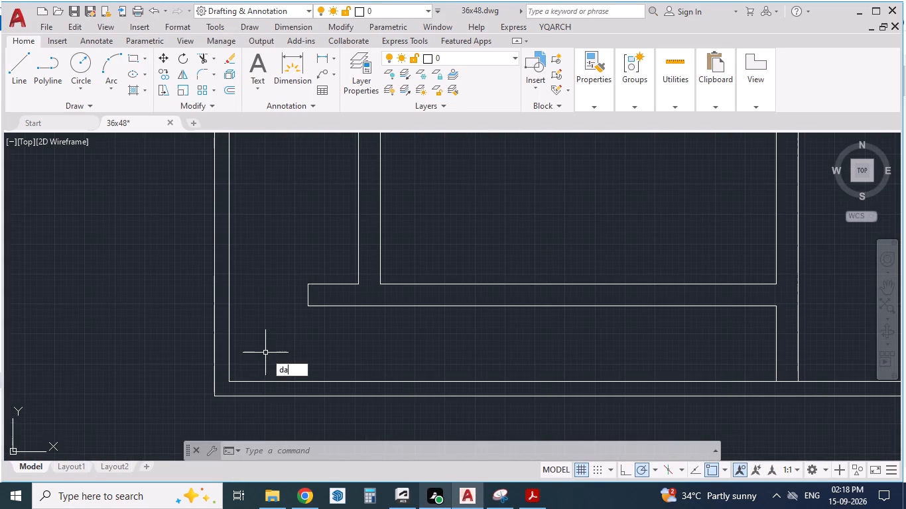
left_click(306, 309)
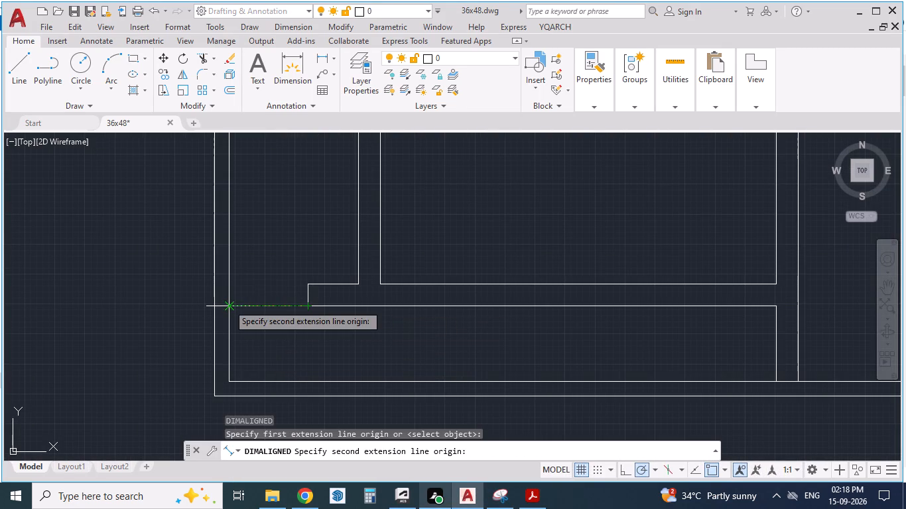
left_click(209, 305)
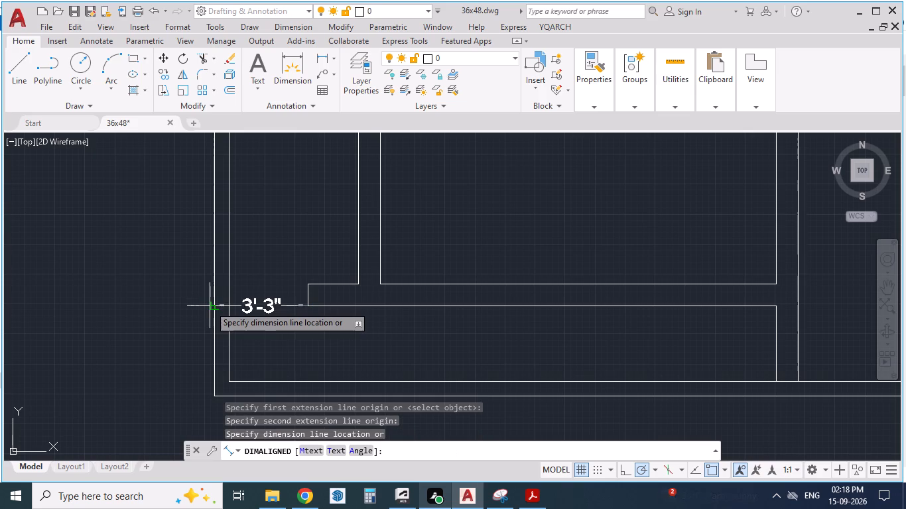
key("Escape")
Add an aligned dimension from the projecting end of the kitchen's front wall to the side boundary wall's inner line.
type("da")
key("Return")
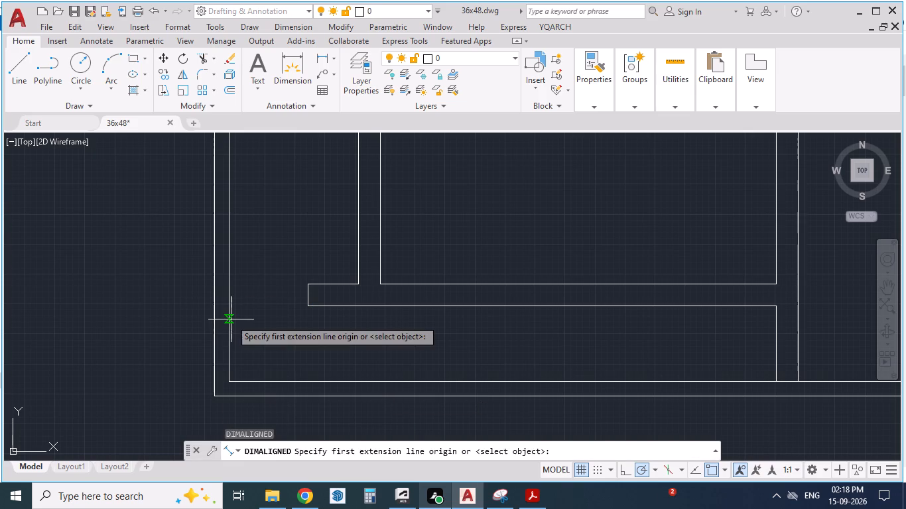
left_click(304, 309)
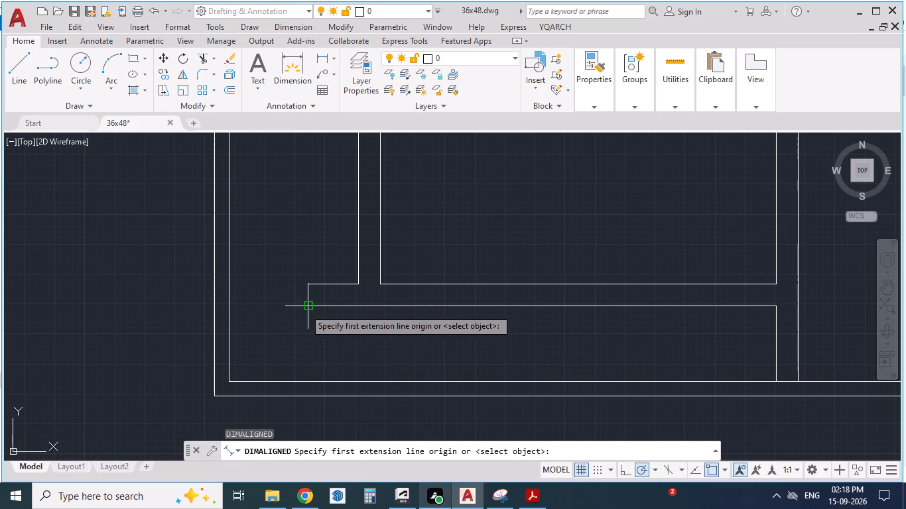
left_click(231, 308)
left_click(239, 287)
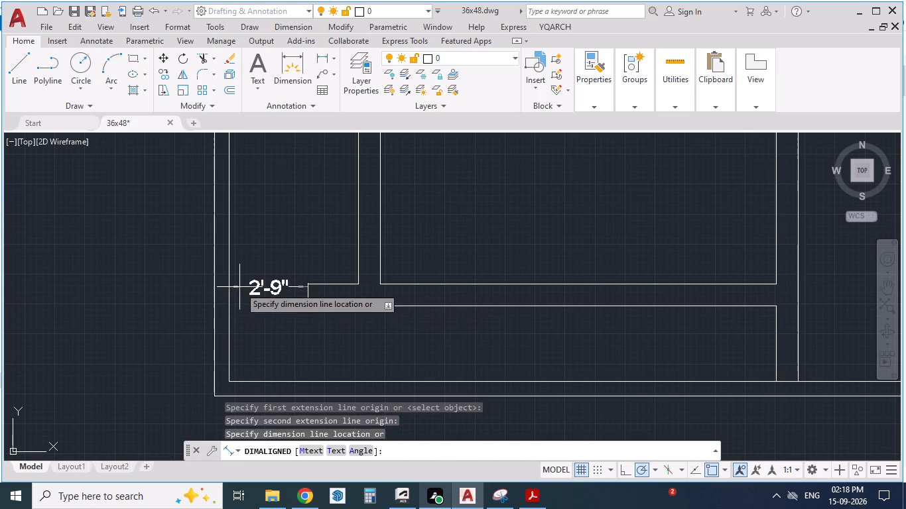
Check the PDF plan and add an aligned dimension between the kitchen front wall's outer line and the front boundary wall's inner line.
left_click(534, 486)
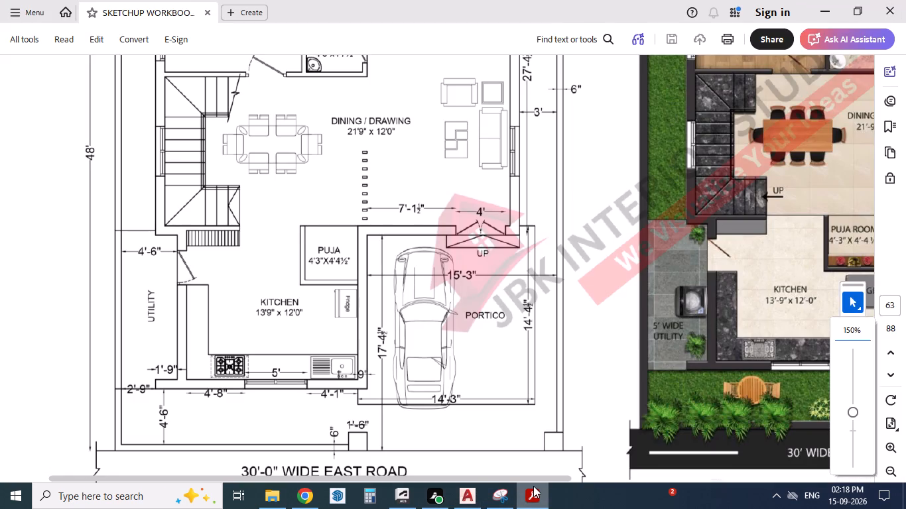
left_click(533, 486)
scroll(344, 258, "down", 2)
scroll(346, 300, "up", 2)
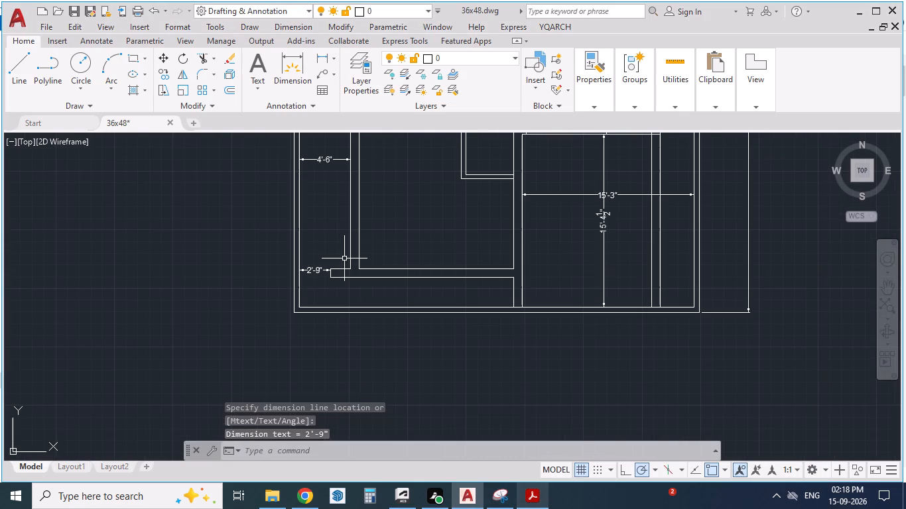
type("da")
key("Return")
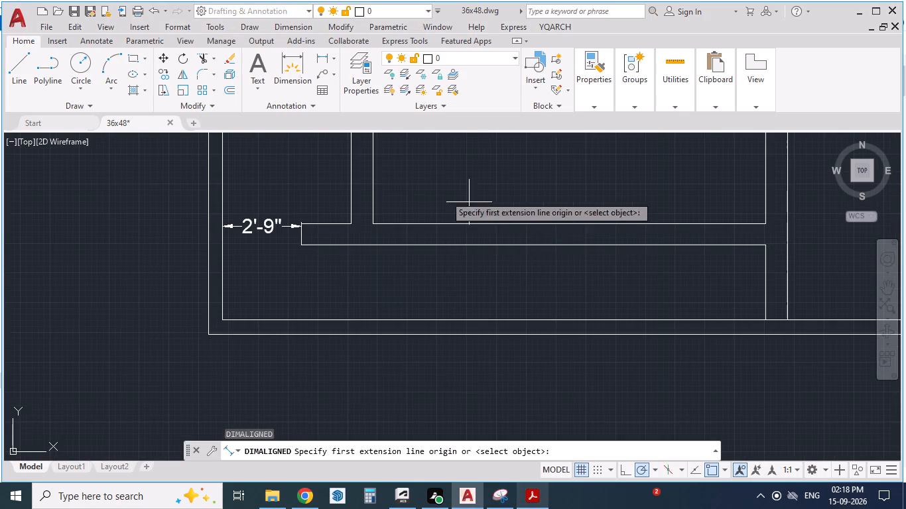
left_click(328, 249)
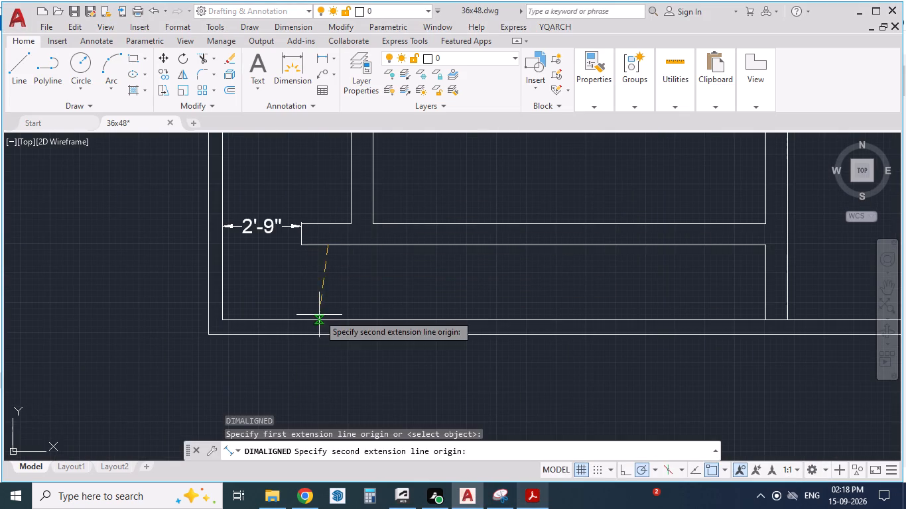
left_click(332, 317)
left_click(378, 311)
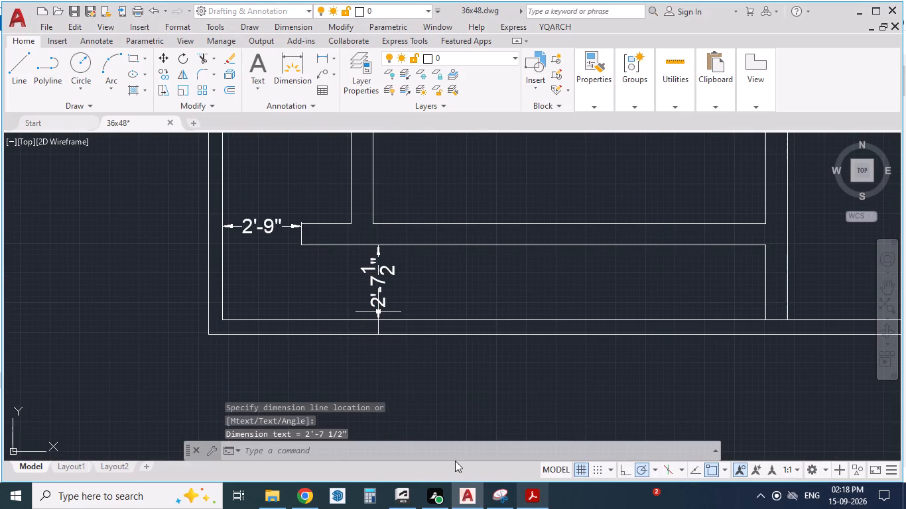
Check the kitchen's road-side clearance on the PDF plan and erase the vertical dimension between the kitchen front wall and front boundary wall.
scroll(432, 387, "up", 2)
scroll(406, 351, "down", 2)
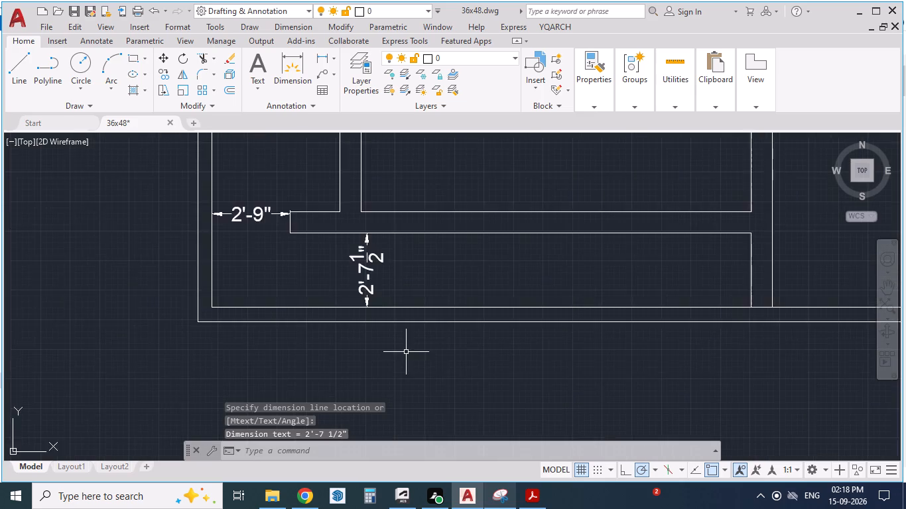
scroll(406, 355, "down", 1)
left_click(528, 495)
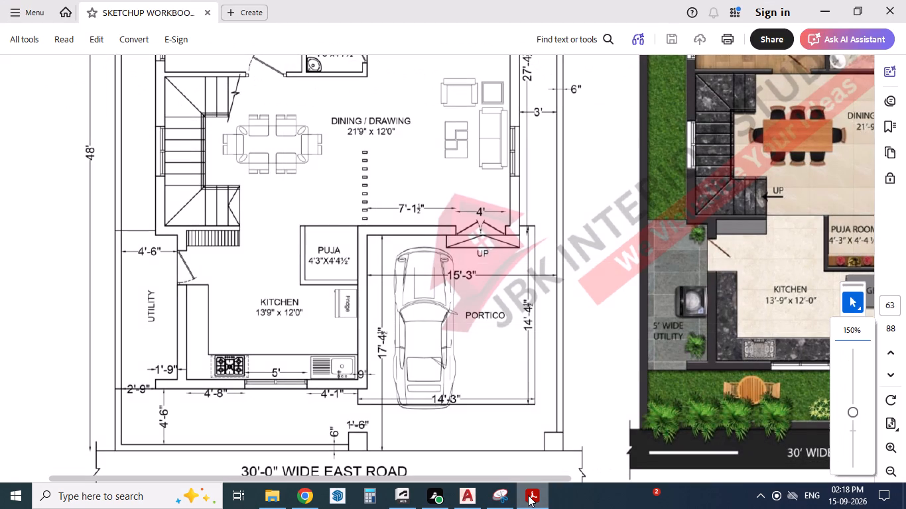
left_click(528, 495)
scroll(373, 256, "down", 1)
scroll(446, 278, "up", 2)
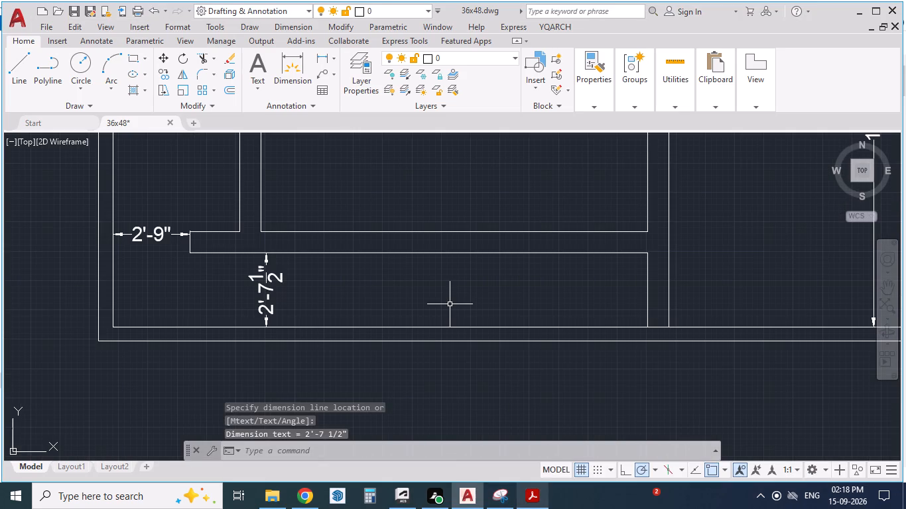
key("Escape")
key("Escape")
left_click_drag(316, 282, 266, 282)
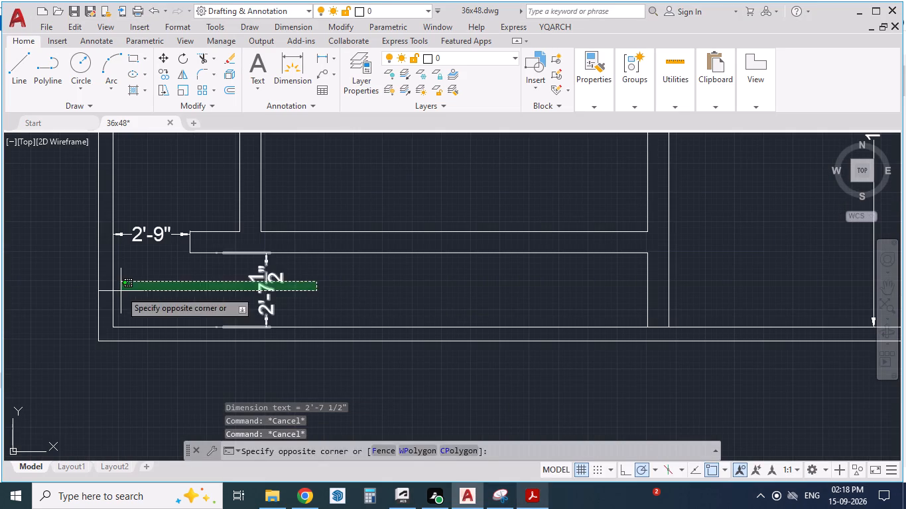
left_click(121, 291)
key("Delete")
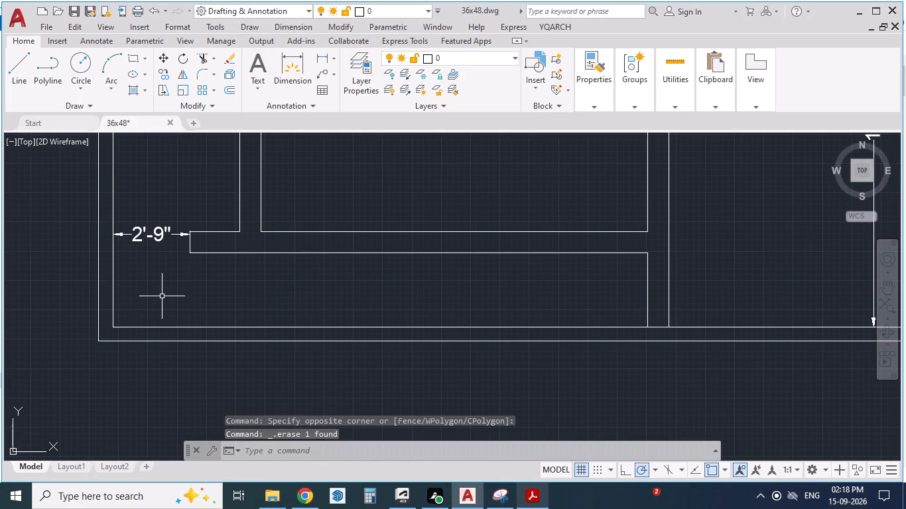
Offset the kitchen front wall's outer line 4'6" toward the road, and offset the resulting line a further 6" outward.
key("o")
key("Return")
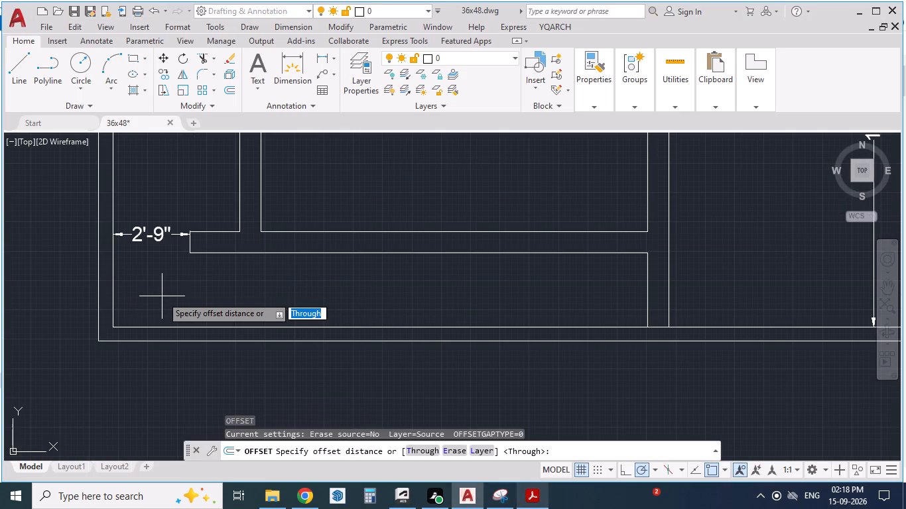
type("4'6\"")
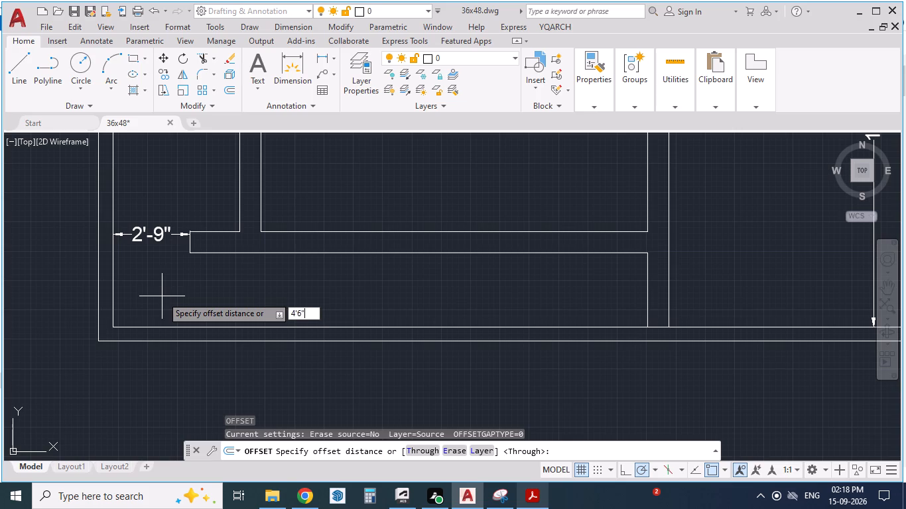
key("Return")
left_click(233, 254)
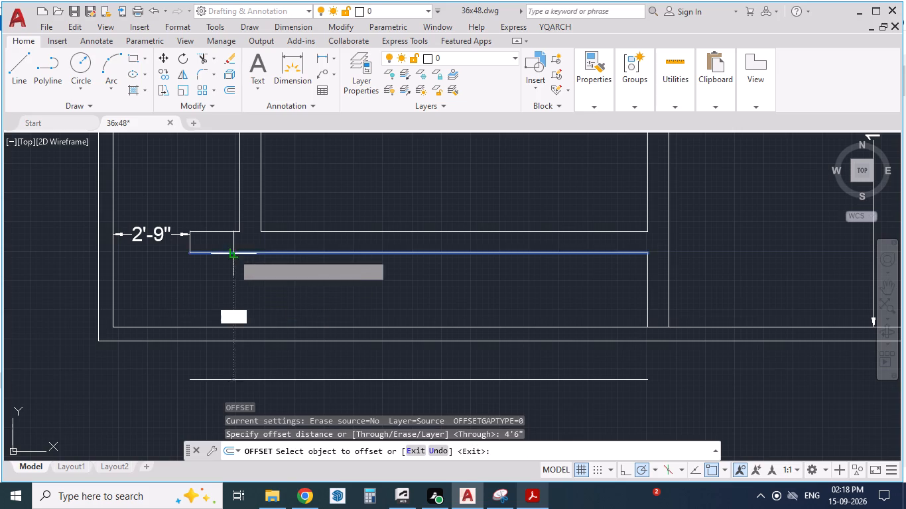
left_click(231, 278)
scroll(248, 241, "down", 1)
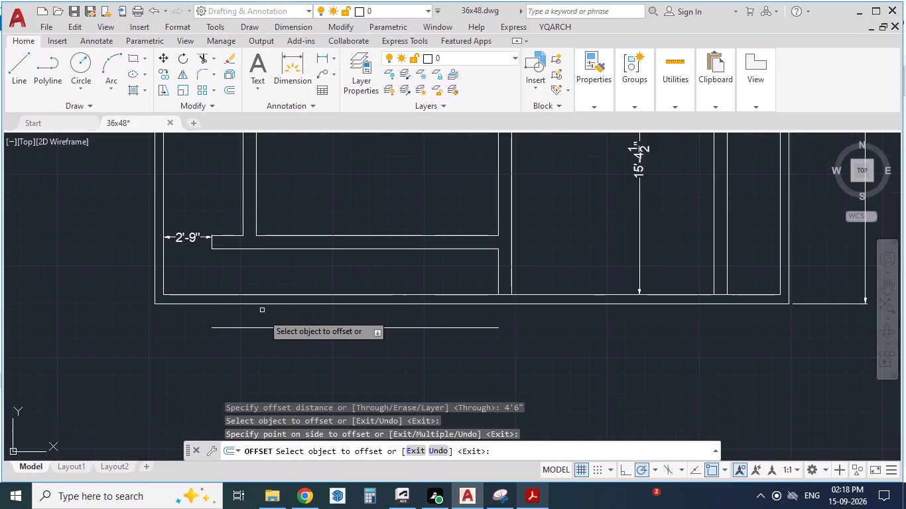
left_click(265, 328)
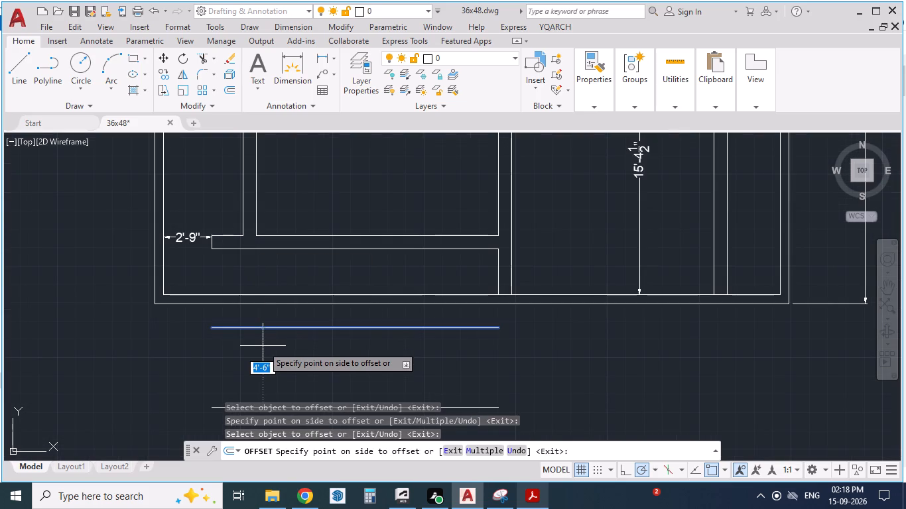
type("6\"")
key("Return")
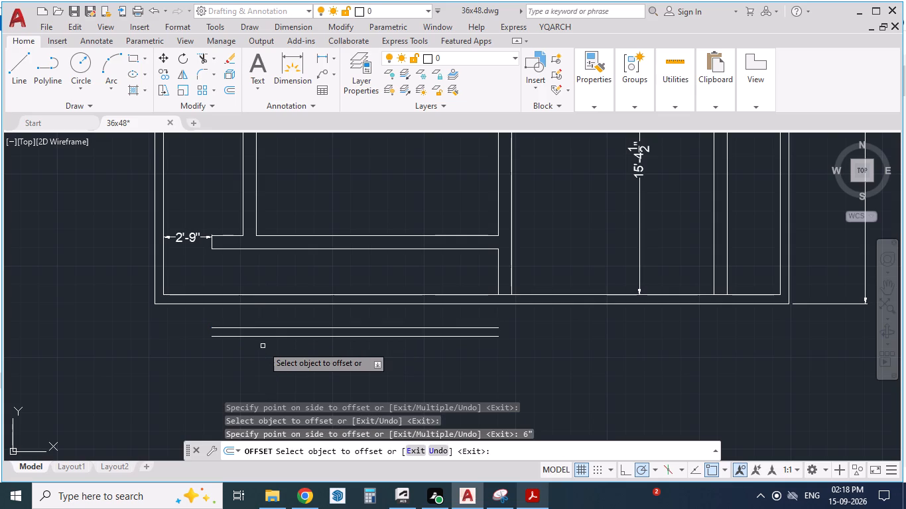
key("Return")
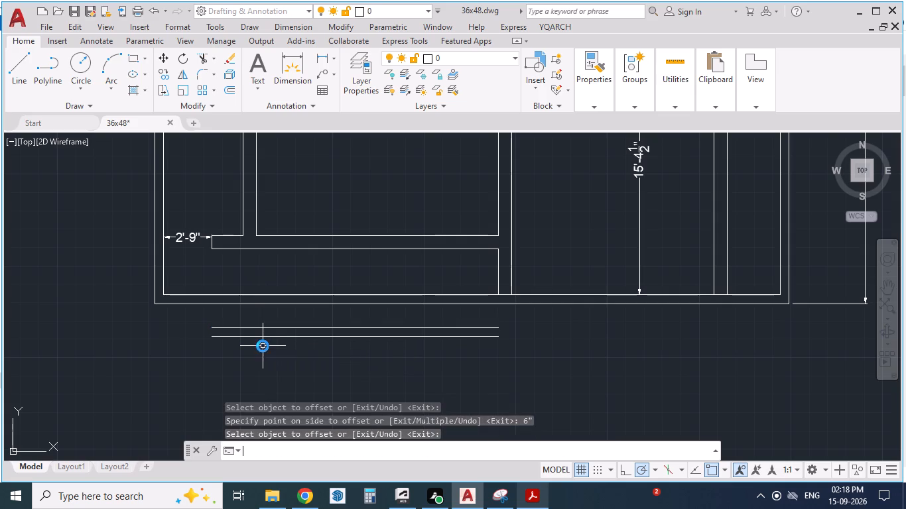
Fillet the utility-side boundary wall's outer line with the new front line nearer the kitchen.
key("f")
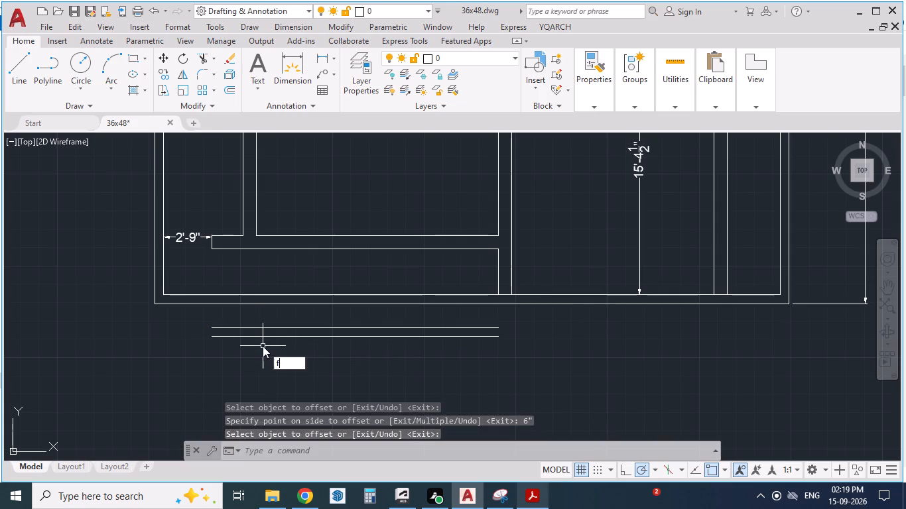
key("Return")
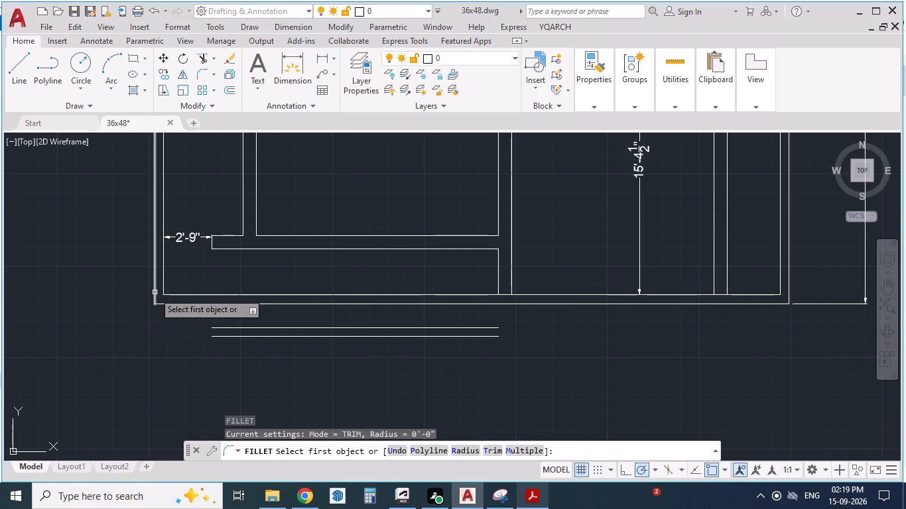
left_click(153, 292)
left_click(217, 329)
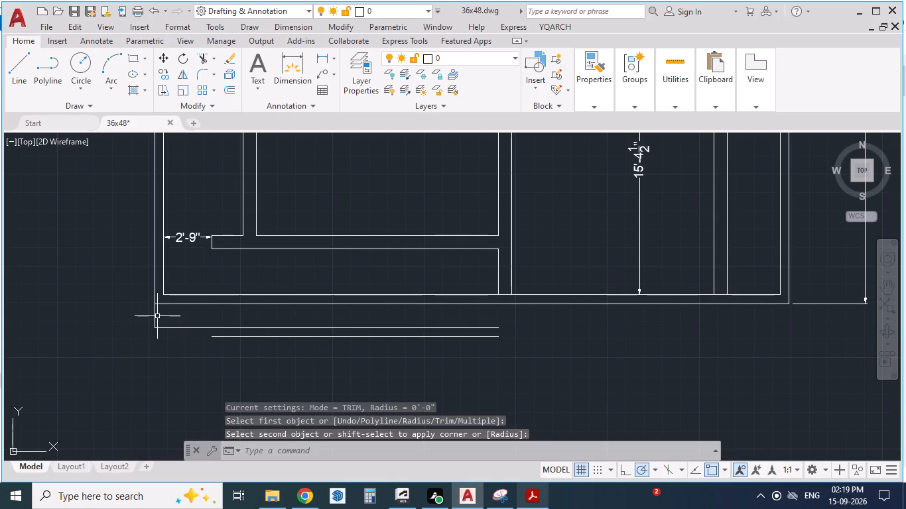
Fillet the utility-side boundary wall's inner line with the outermost new front line.
left_click(162, 279)
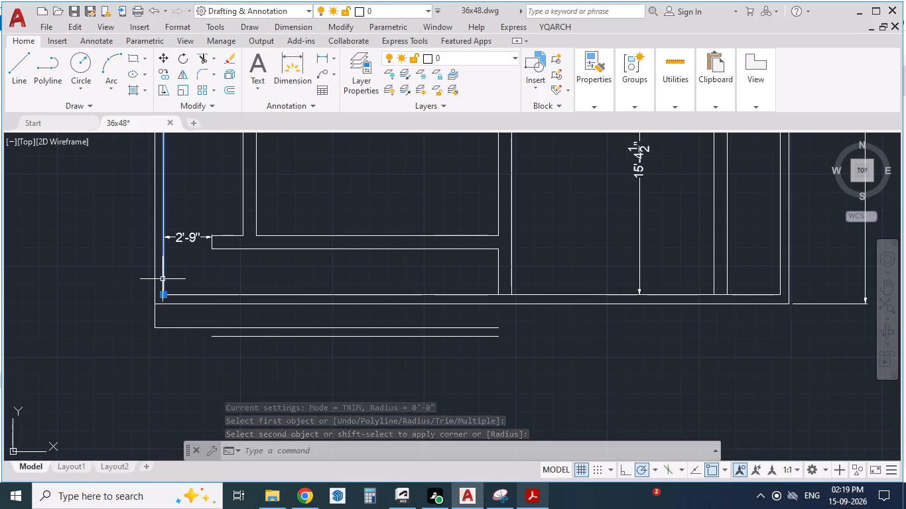
left_click(221, 338)
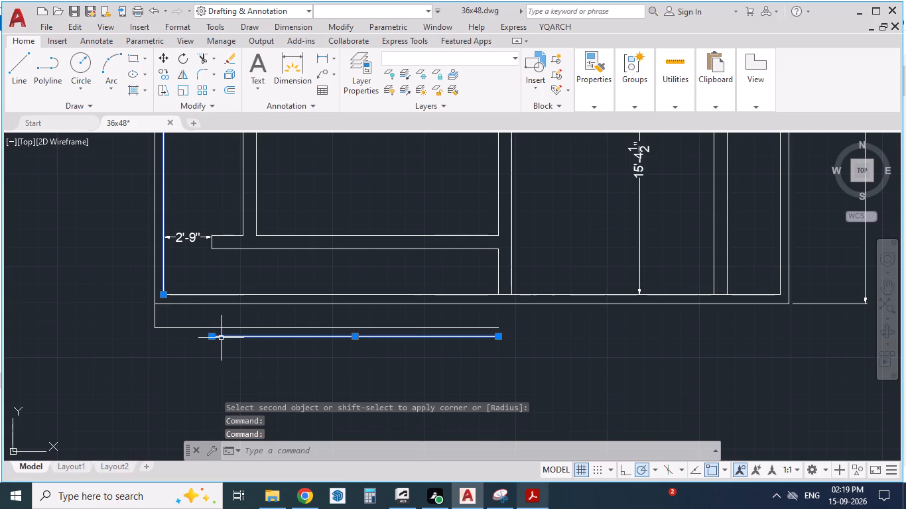
key("Return")
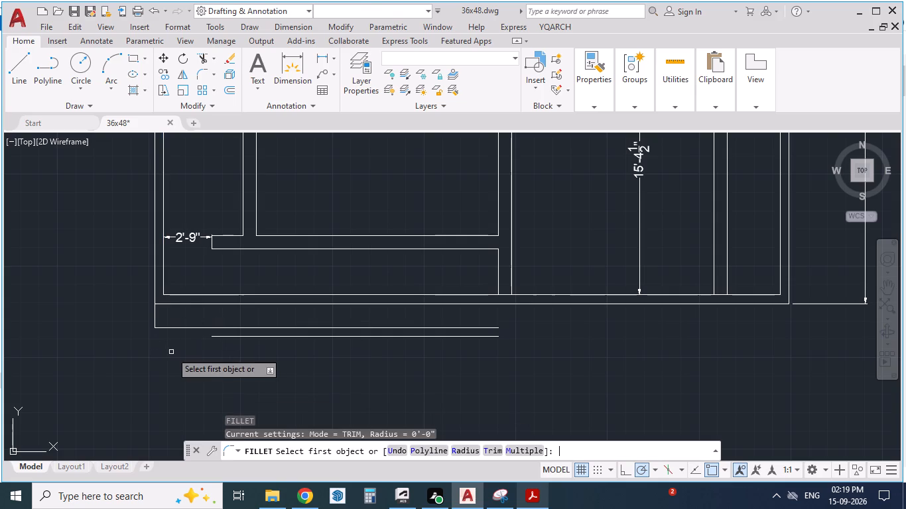
key("Escape")
key("Escape")
key("f")
key("Return")
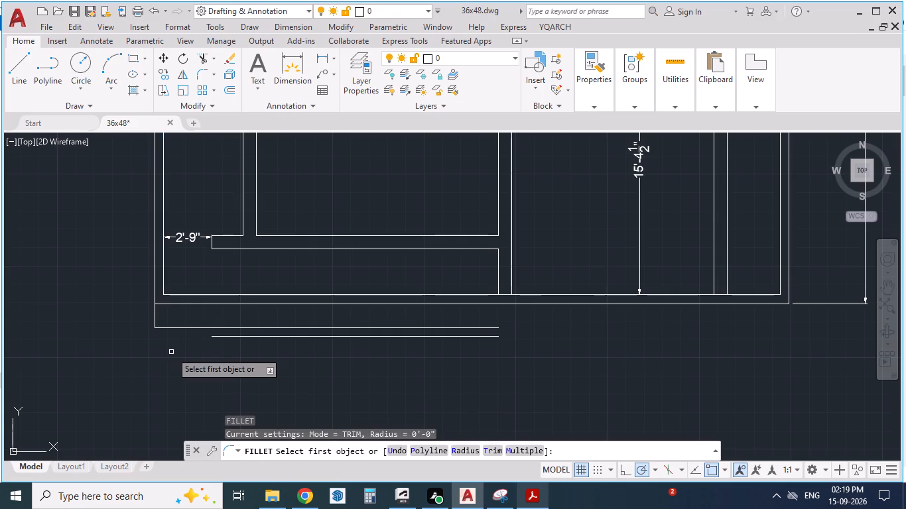
left_click(164, 280)
left_click(235, 335)
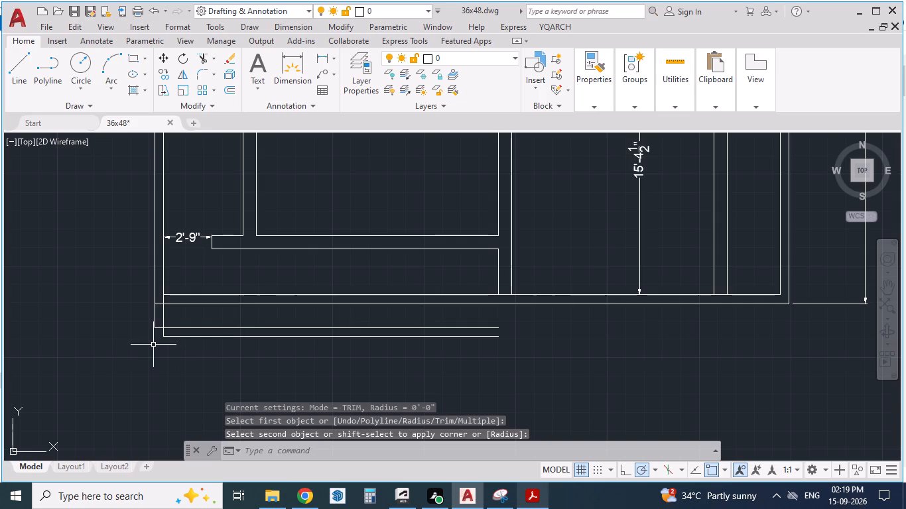
scroll(137, 352, "up", 3)
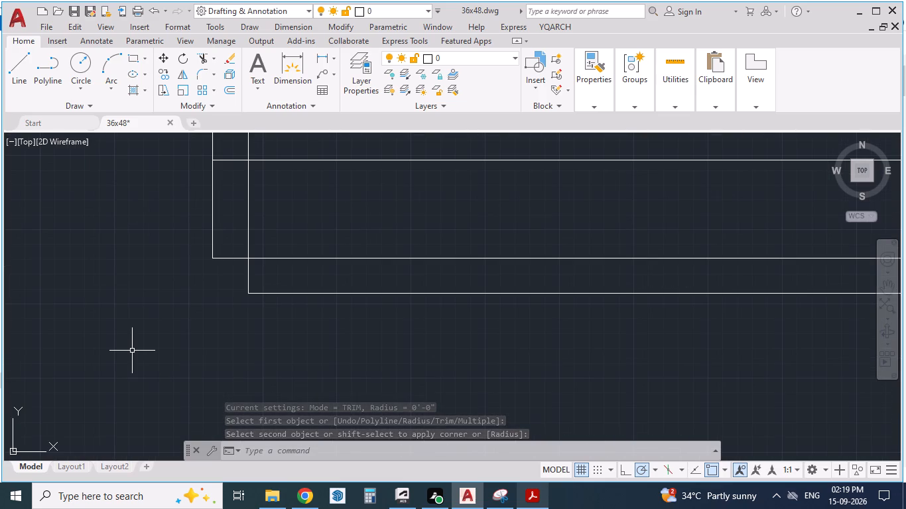
key("Escape")
key("Escape")
Trim the old front wall's outer line inside the side boundary wall and the two overlapping line ends at the new corner.
scroll(202, 360, "down", 2)
scroll(202, 361, "up", 1)
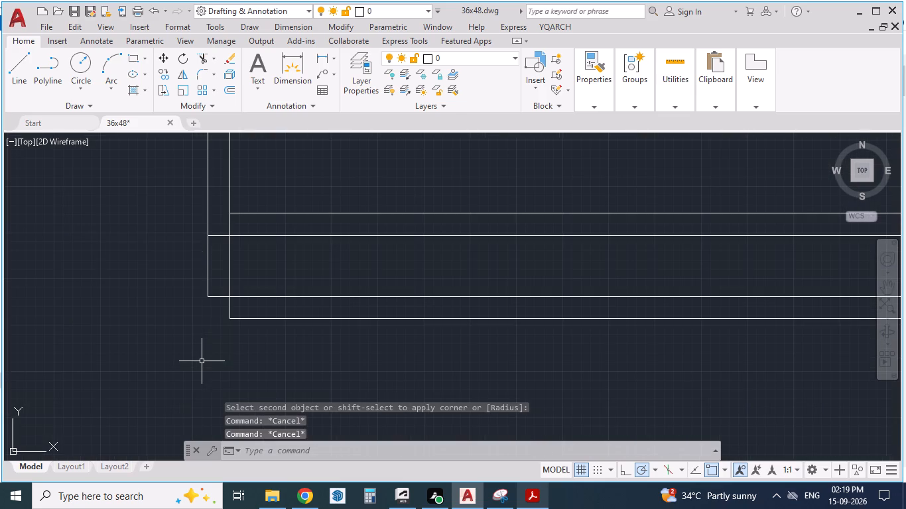
type("tr")
key("Return")
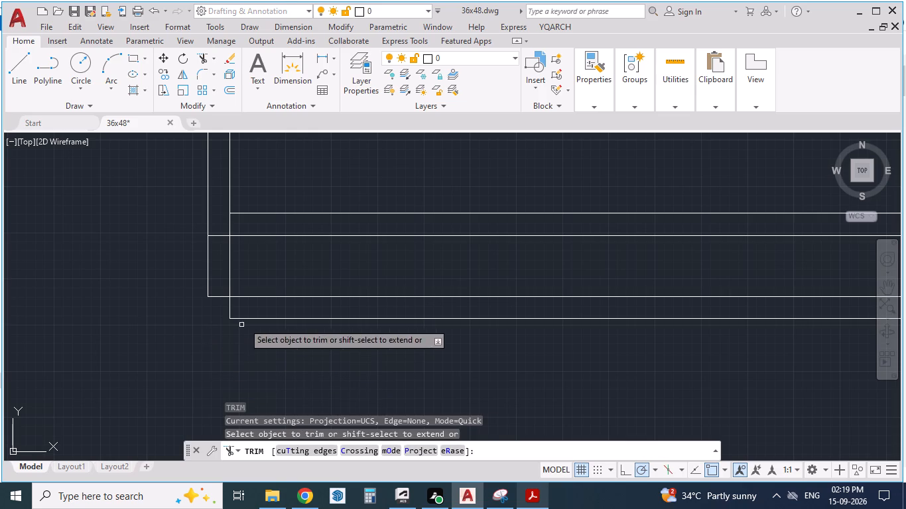
scroll(263, 237, "down", 2)
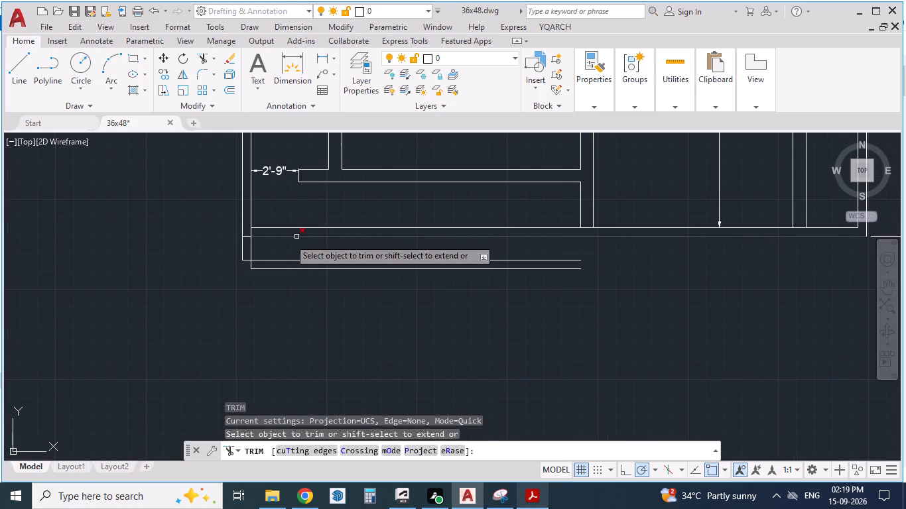
scroll(251, 240, "up", 2)
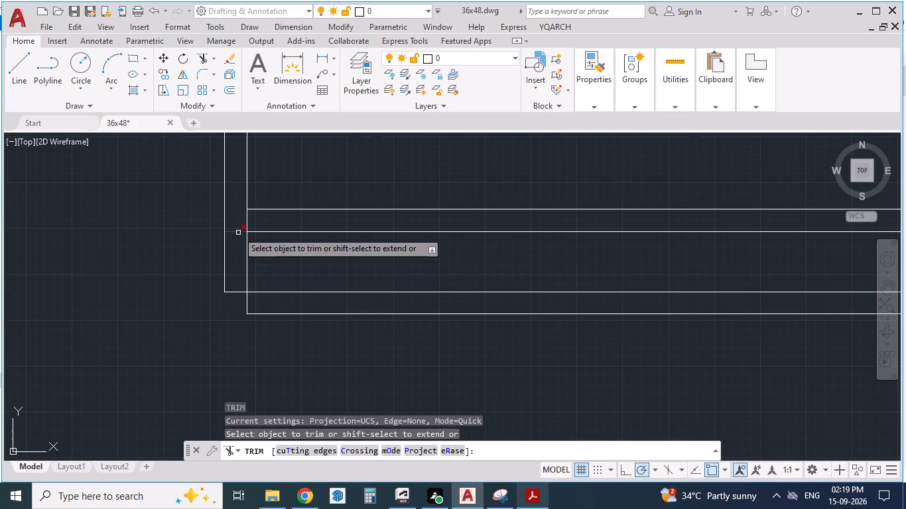
left_click(237, 231)
scroll(313, 287, "down", 3)
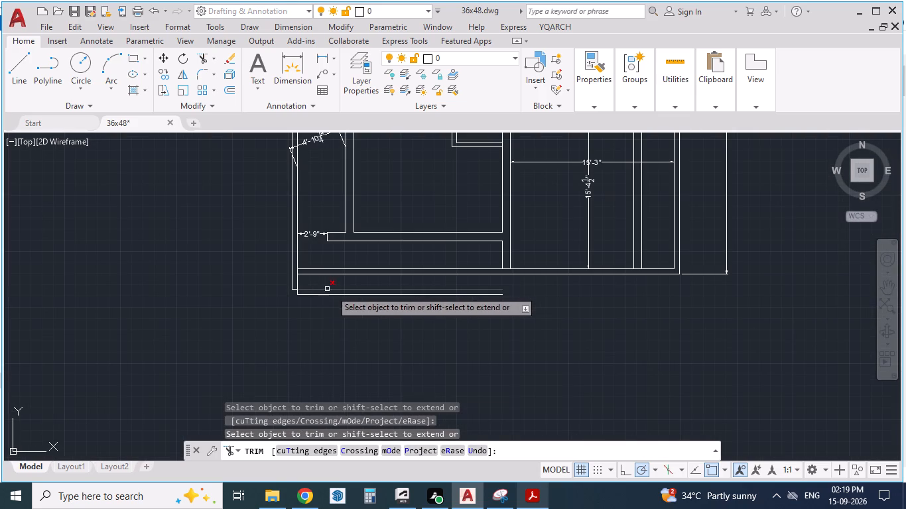
scroll(302, 308, "up", 3)
left_click(261, 239)
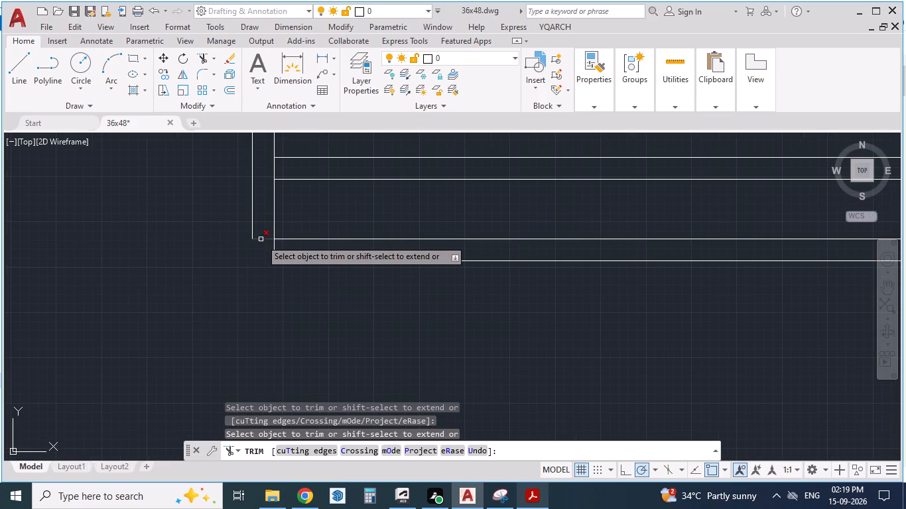
left_click(273, 250)
scroll(239, 306, "down", 1)
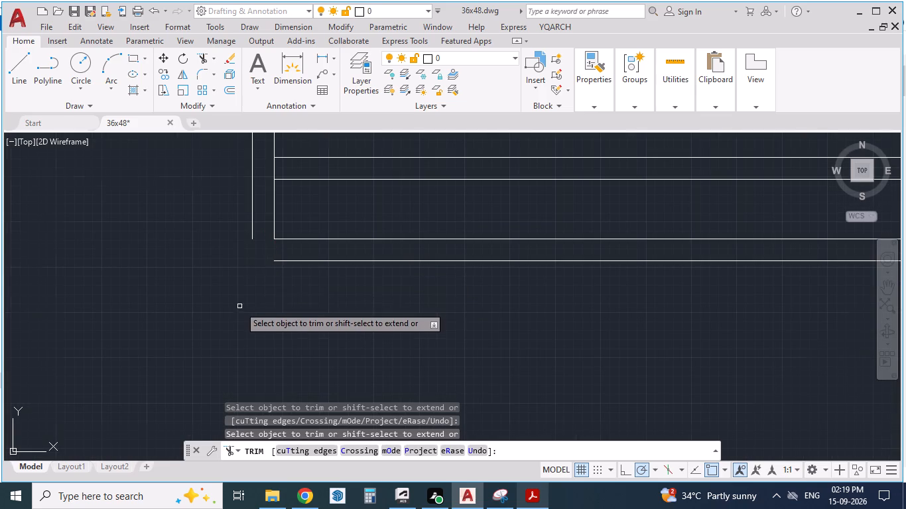
key("Escape")
key("Escape")
Fillet the side boundary wall's outer line with the outermost new front line to close the outer corner.
key("f")
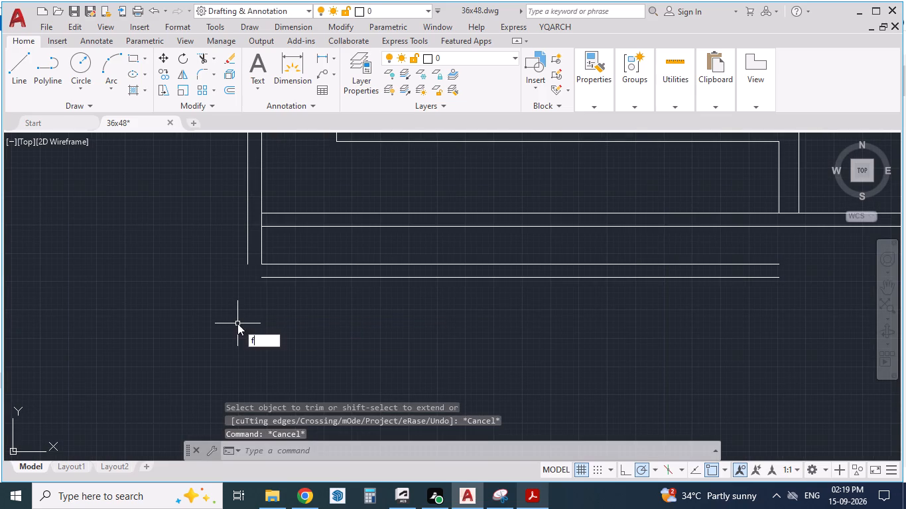
key("Return")
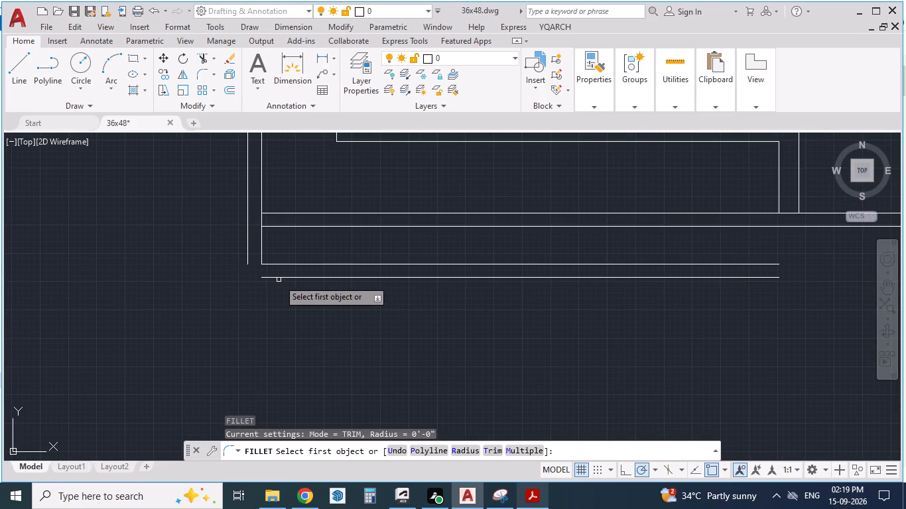
left_click(279, 276)
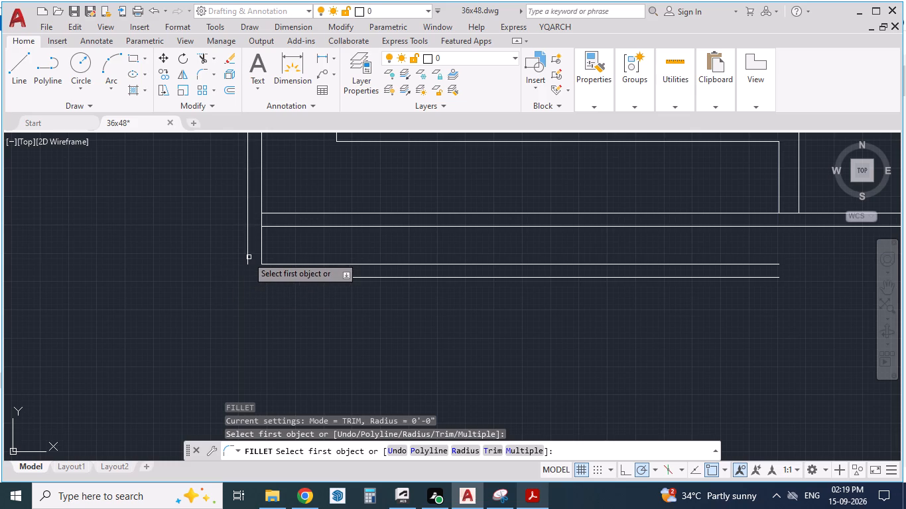
left_click(247, 256)
left_click(278, 280)
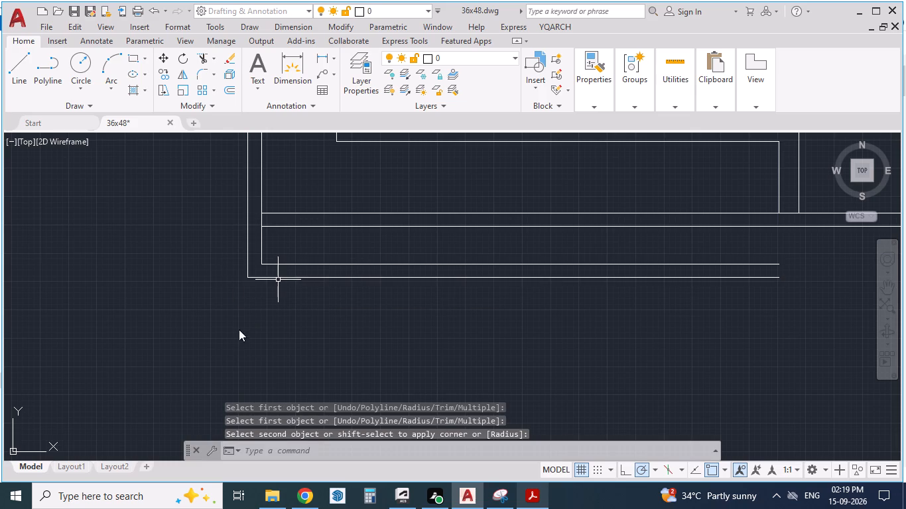
key("Escape")
key("Escape")
scroll(208, 345, "down", 2)
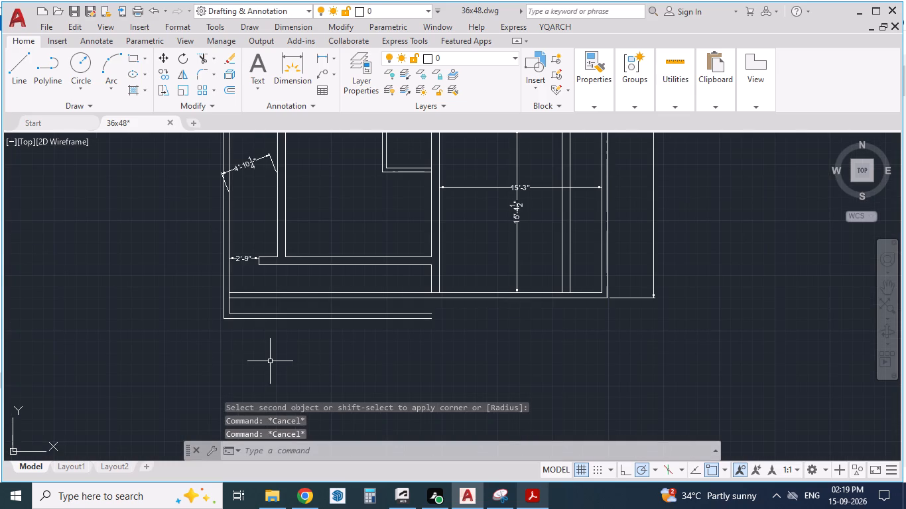
scroll(458, 321, "up", 1)
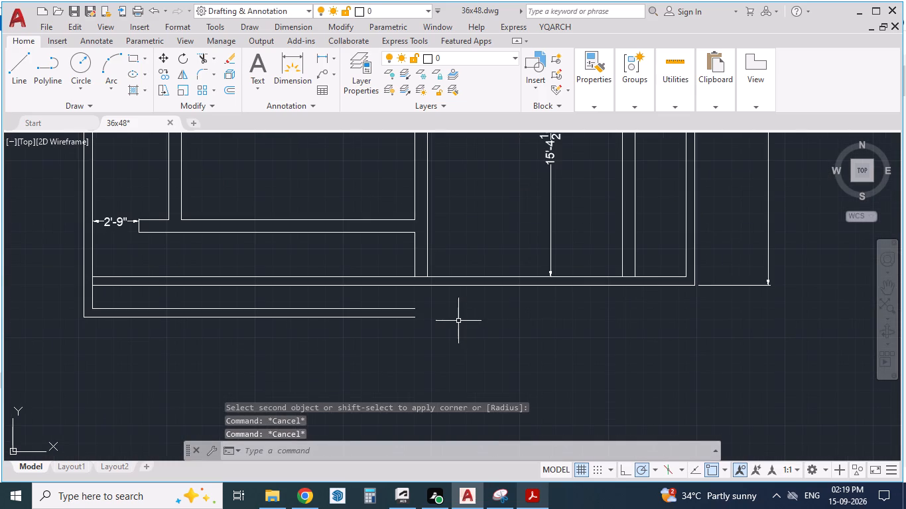
Check the PDF reference, and erase both lines of the old front boundary wall.
left_click(535, 490)
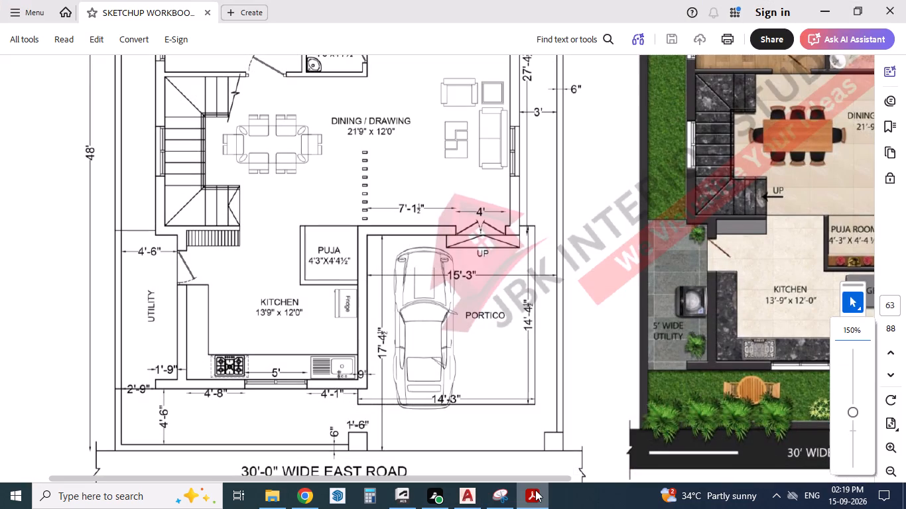
left_click(535, 490)
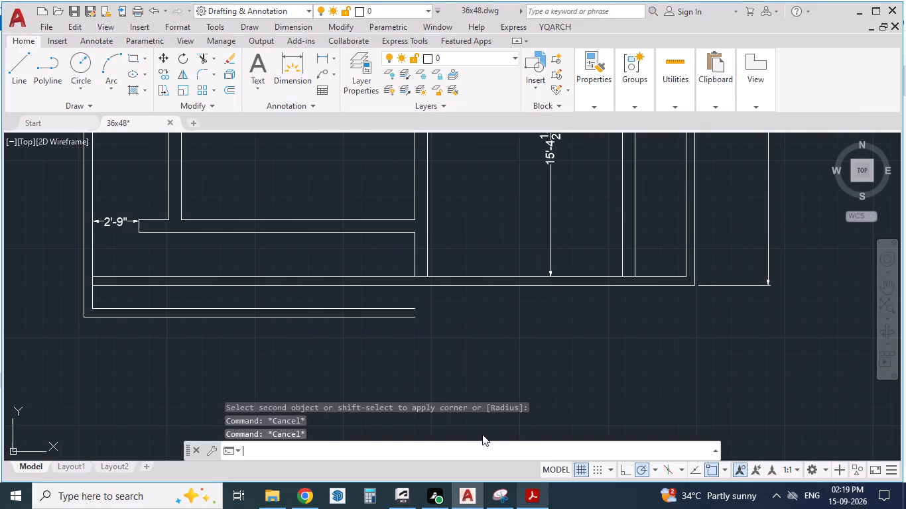
left_click(485, 267)
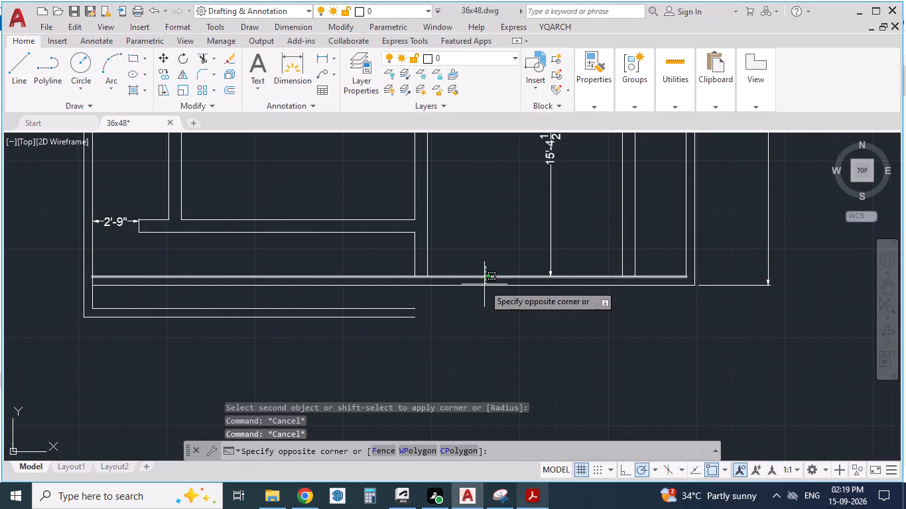
left_click(478, 296)
key("Delete")
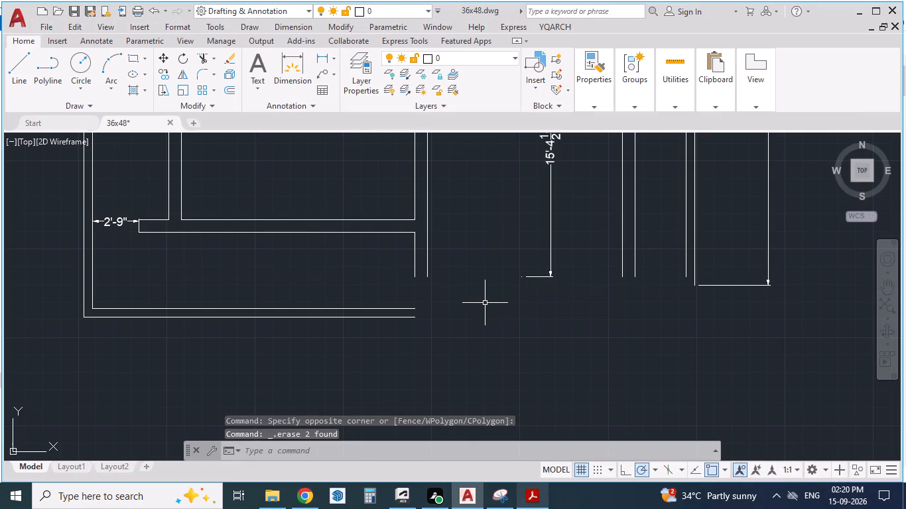
Fillet the kitchen-side line of the kitchen–portico wall with the new front boundary wall's inner line.
key("f")
key("Return")
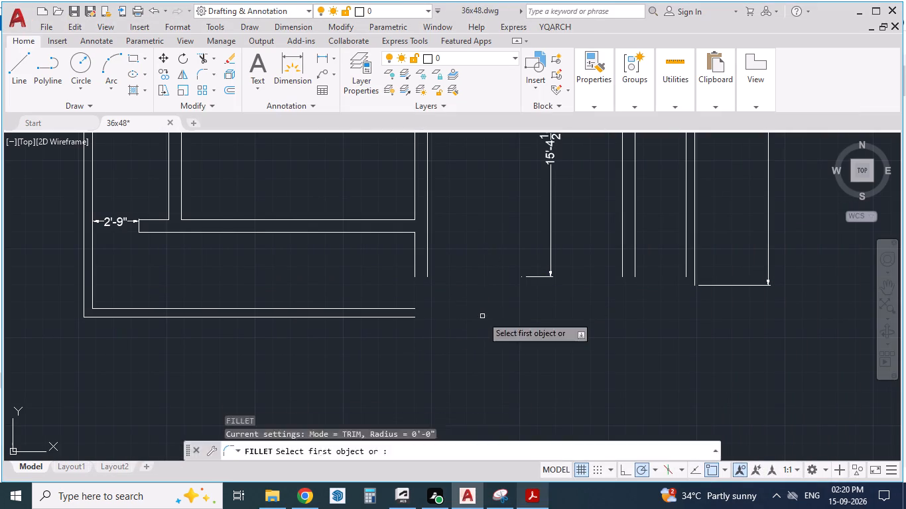
left_click(414, 267)
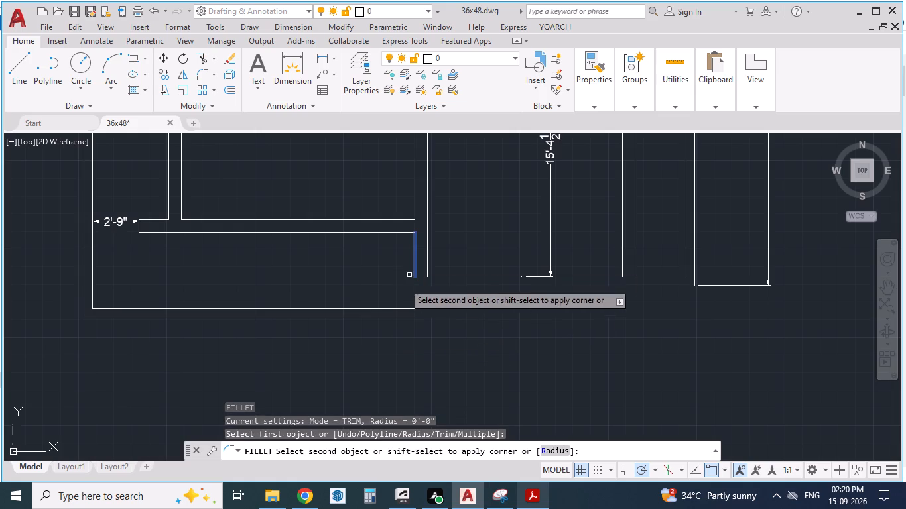
left_click(381, 307)
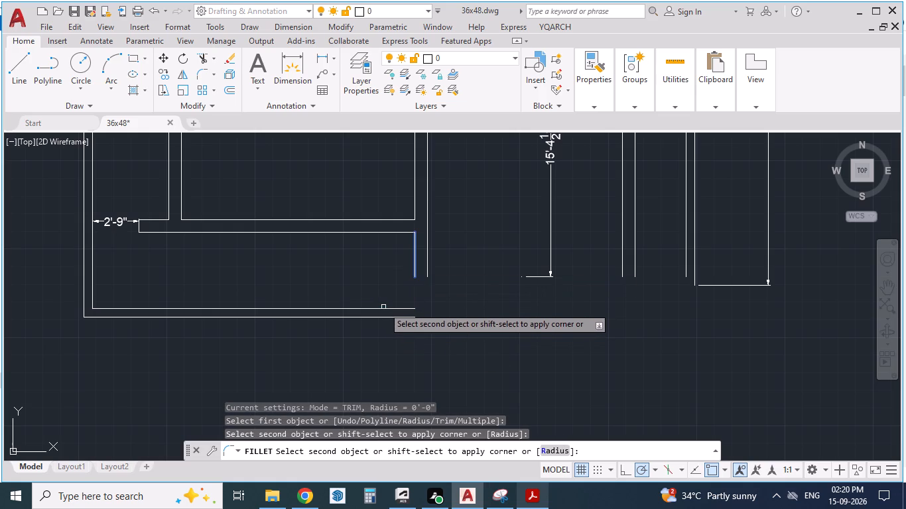
left_click(395, 311)
left_click(397, 318)
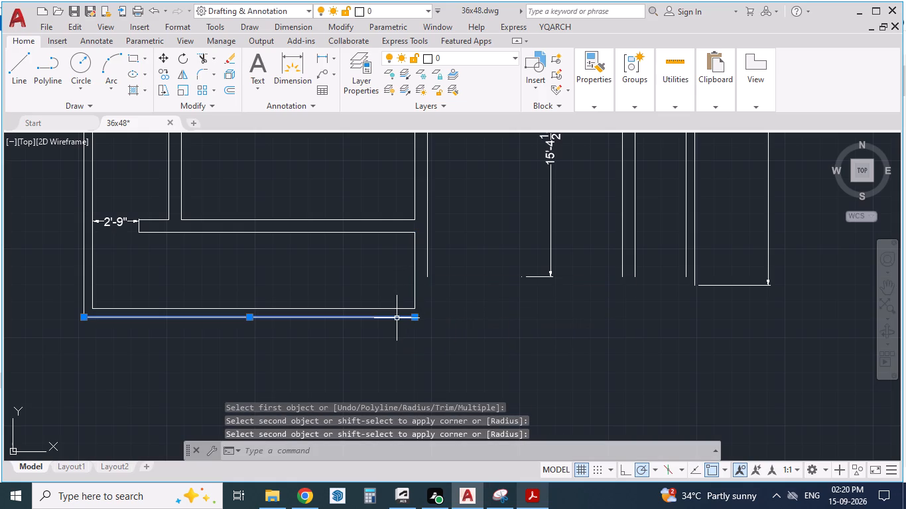
key("Escape")
key("Escape")
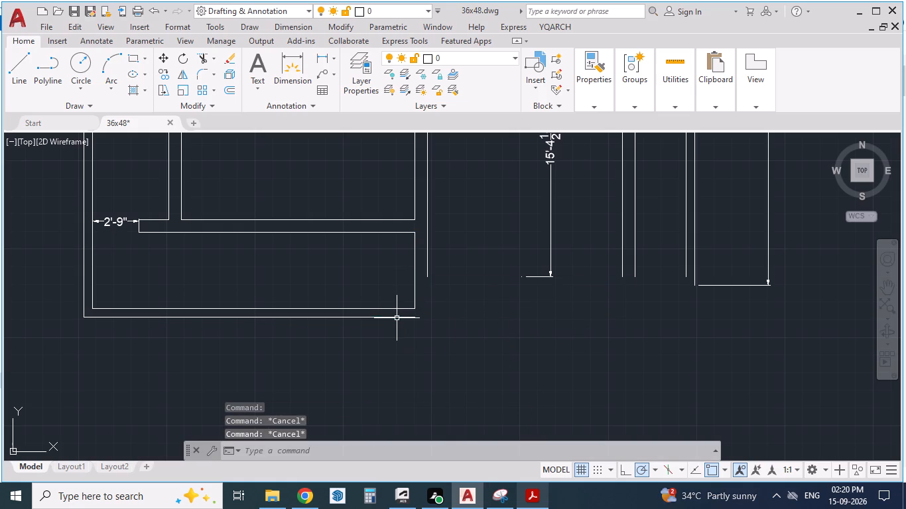
Fillet the new front boundary wall's outer line with the portico-side line of the kitchen–portico wall.
key("space")
left_click(397, 318)
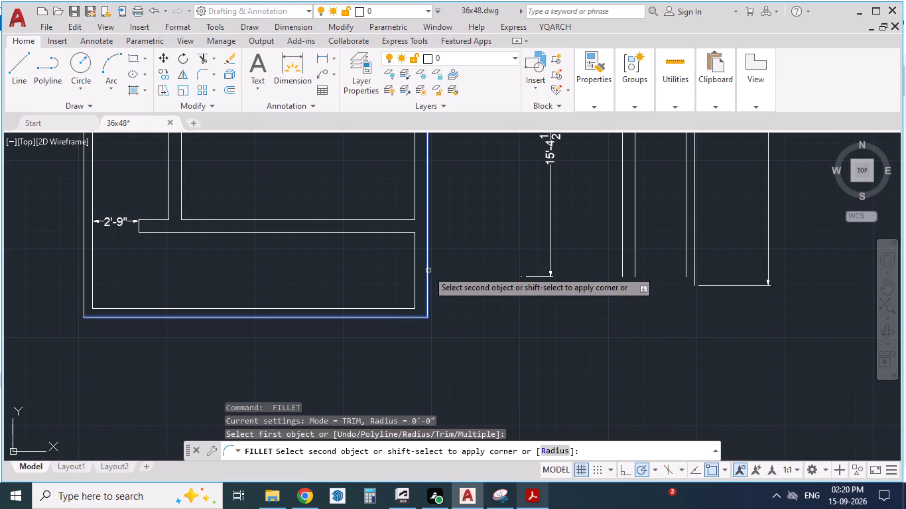
left_click(428, 270)
key("Escape")
key("Escape")
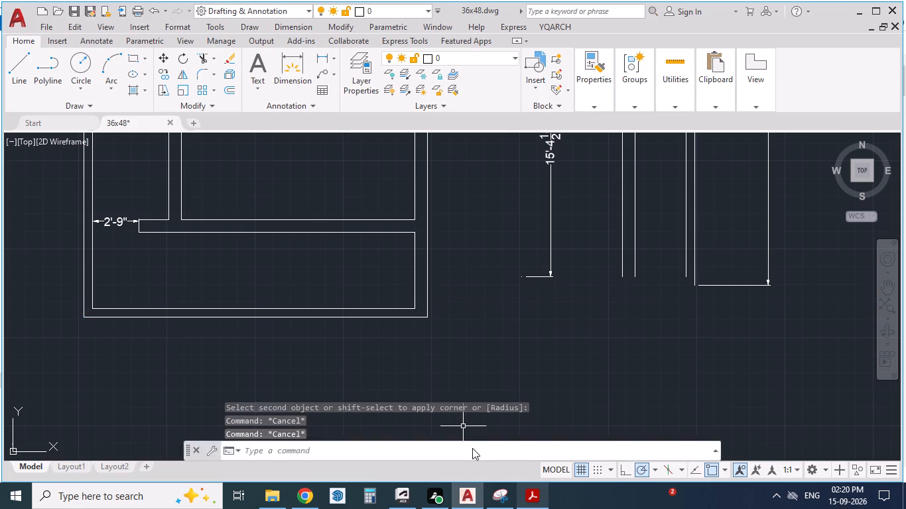
Check the front boundary in the PDF reference, and fillet its outer line with the portico-side boundary wall's outer line.
left_click(527, 493)
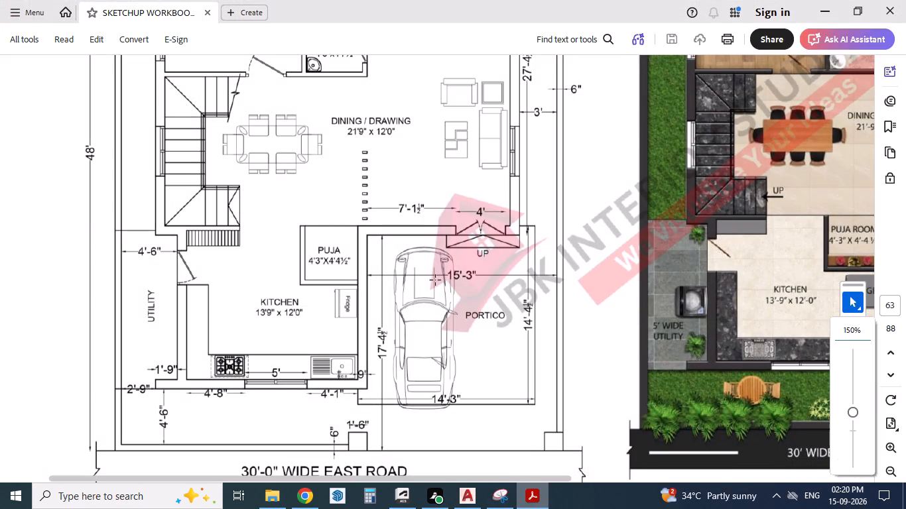
scroll(436, 276, "down", 2)
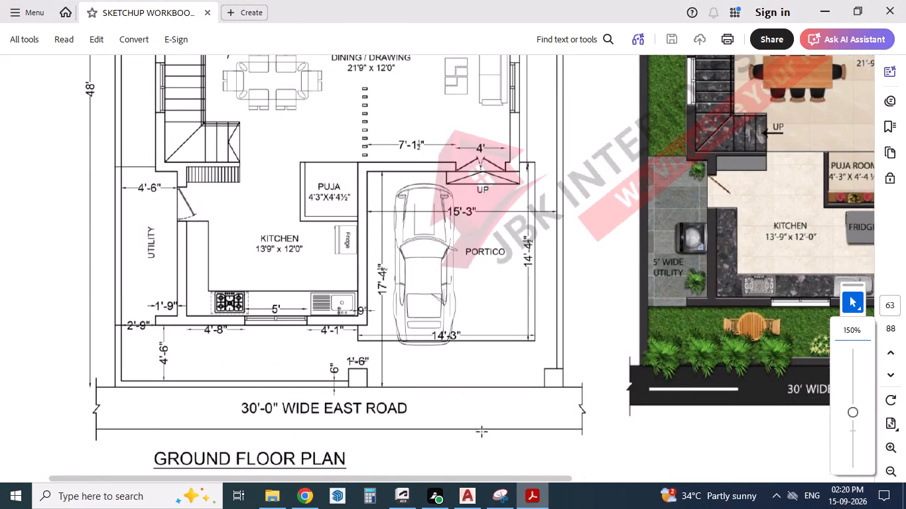
left_click(531, 491)
scroll(393, 273, "down", 1)
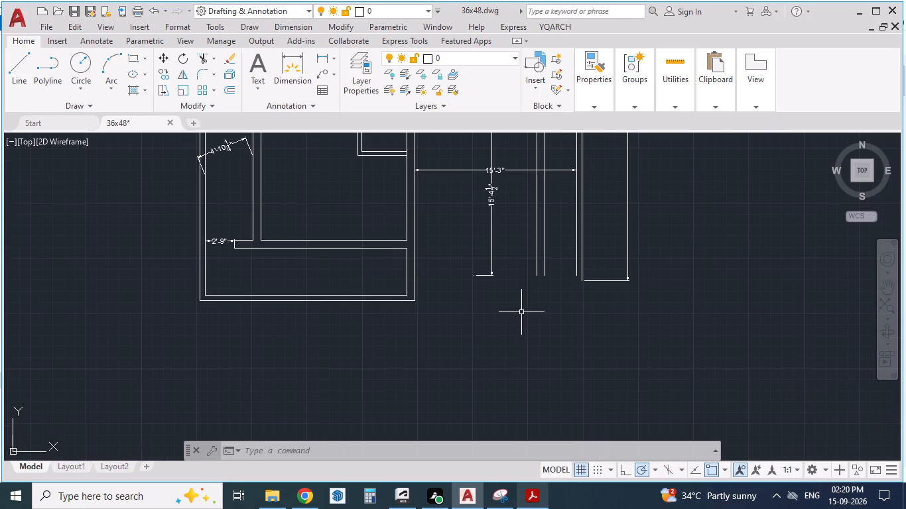
scroll(523, 313, "up", 1)
scroll(495, 338, "down", 1)
scroll(610, 282, "up", 1)
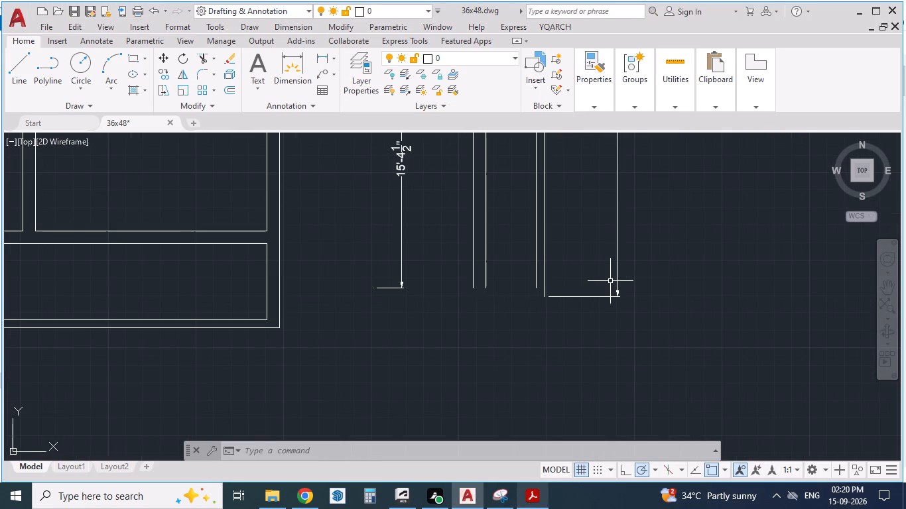
key("Escape")
key("Escape")
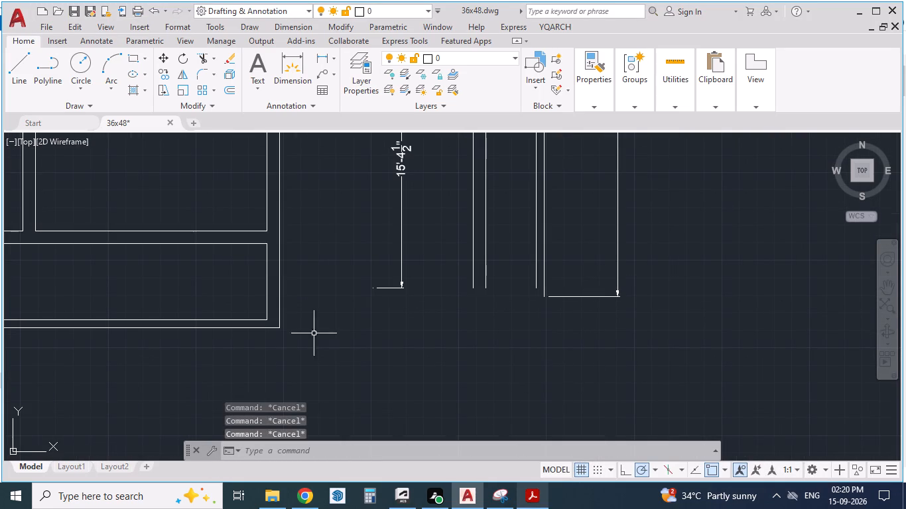
key("f")
key("Return")
left_click(226, 328)
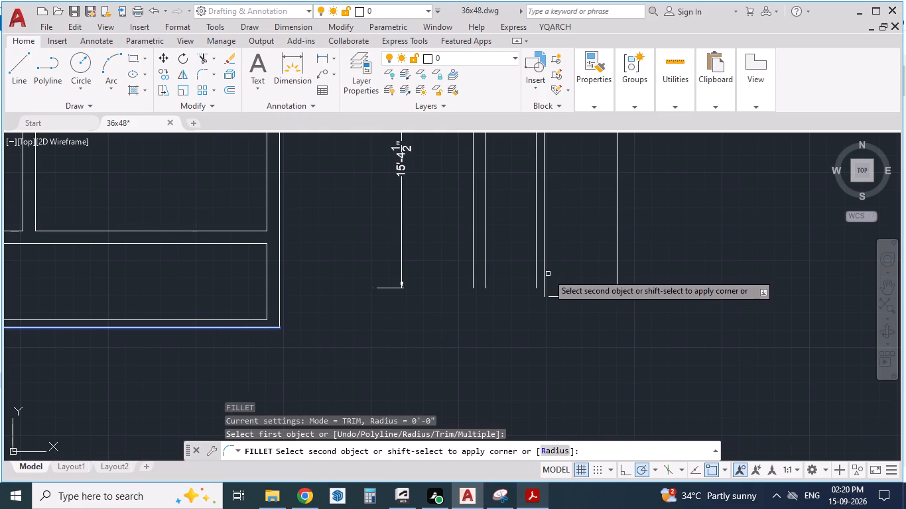
left_click(545, 270)
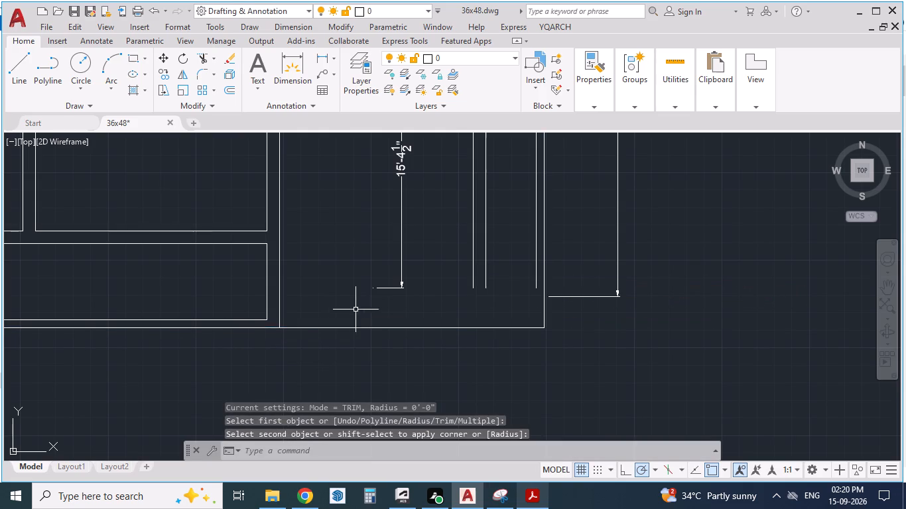
Fillet the front boundary wall's inner line with the portico-side boundary wall's inner line.
key("space")
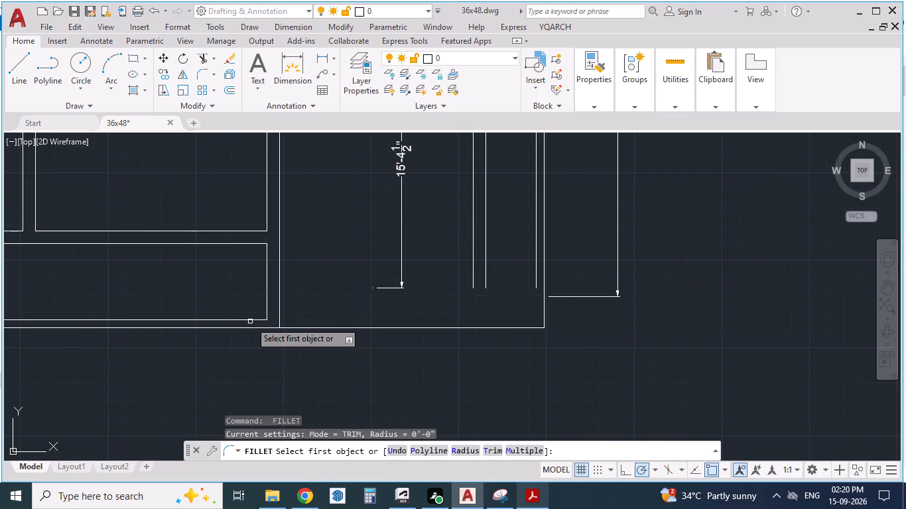
left_click(249, 319)
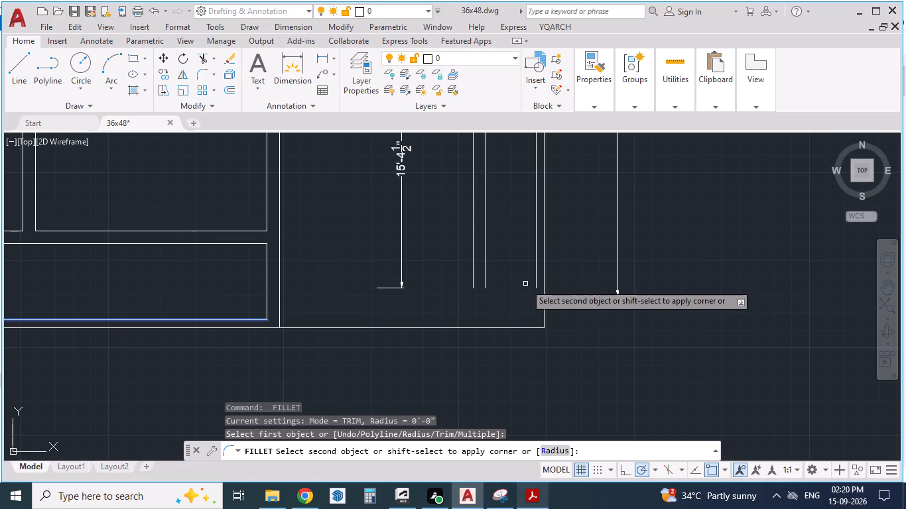
left_click(537, 282)
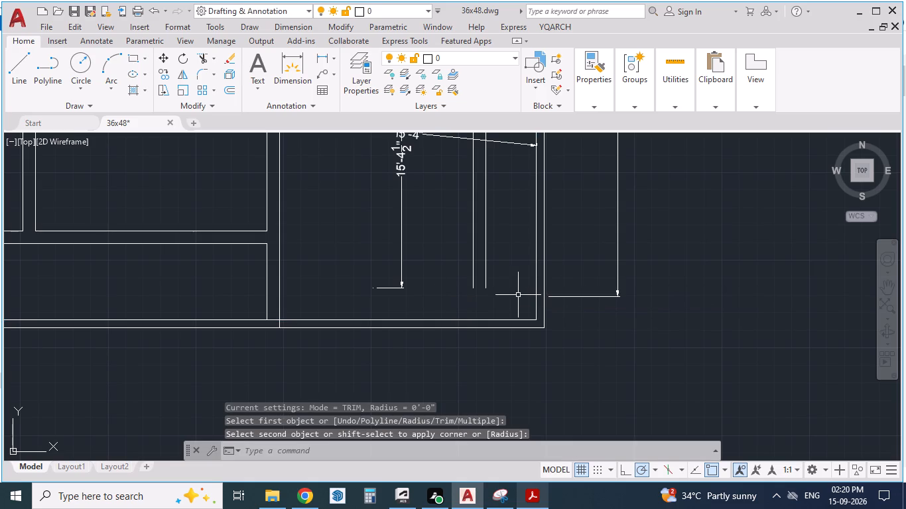
scroll(484, 355, "down", 2)
key("Escape")
key("Escape")
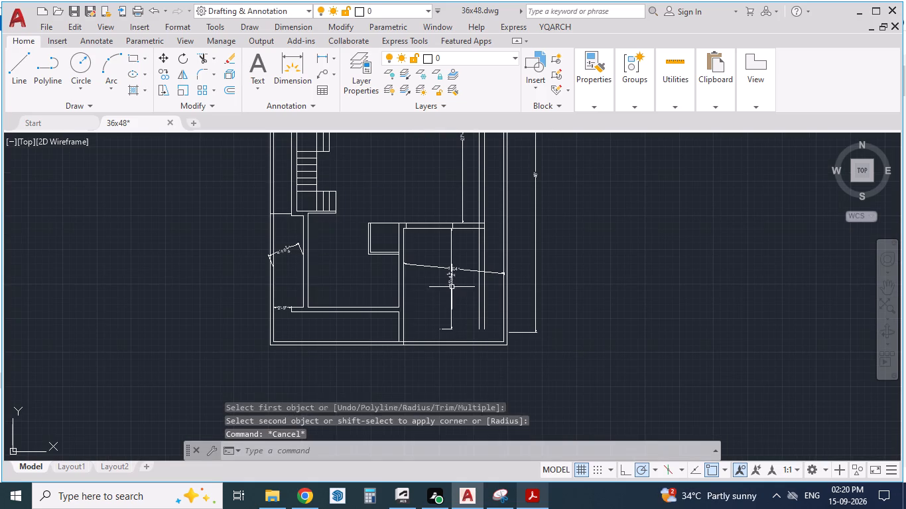
Erase the slanted width dimension and the vertical 15'-4½" dimension inside the portico.
scroll(446, 268, "up", 2)
left_click(417, 245)
left_click(387, 302)
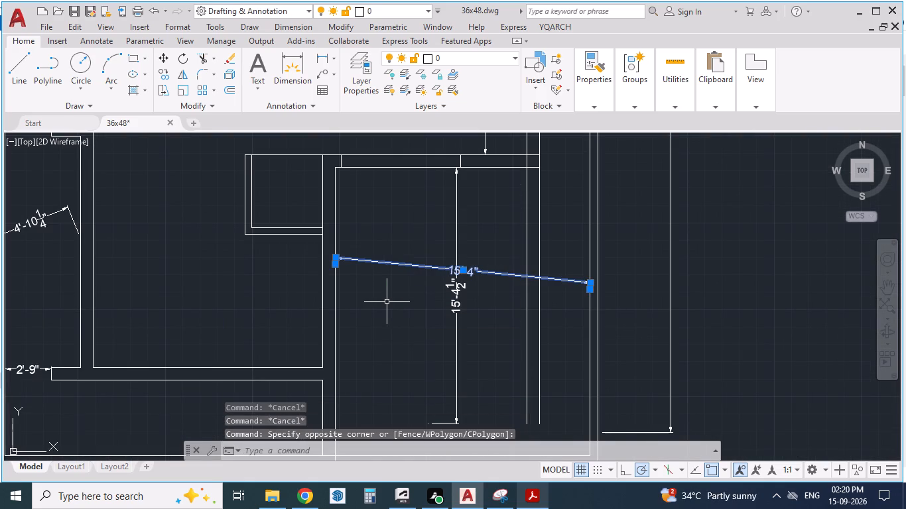
key("Delete")
scroll(375, 235, "down", 2)
left_click(430, 260)
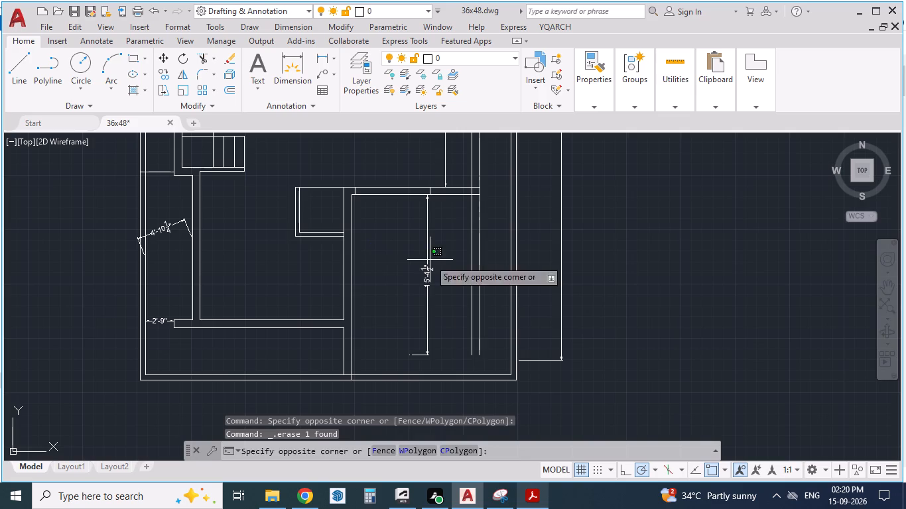
left_click(403, 329)
key("Delete")
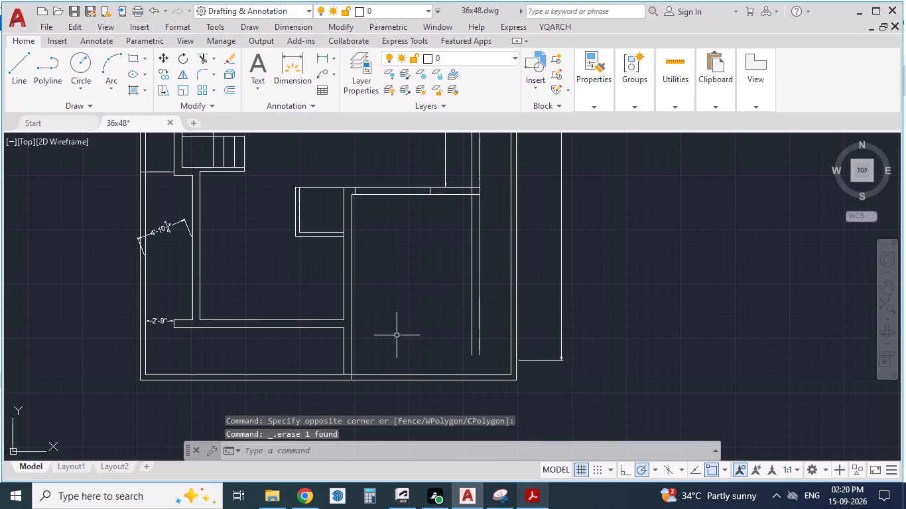
Trim the kitchen–portico wall's line end that crosses between the two front boundary wall lines.
scroll(362, 398, "up", 2)
type("tr")
key("Return")
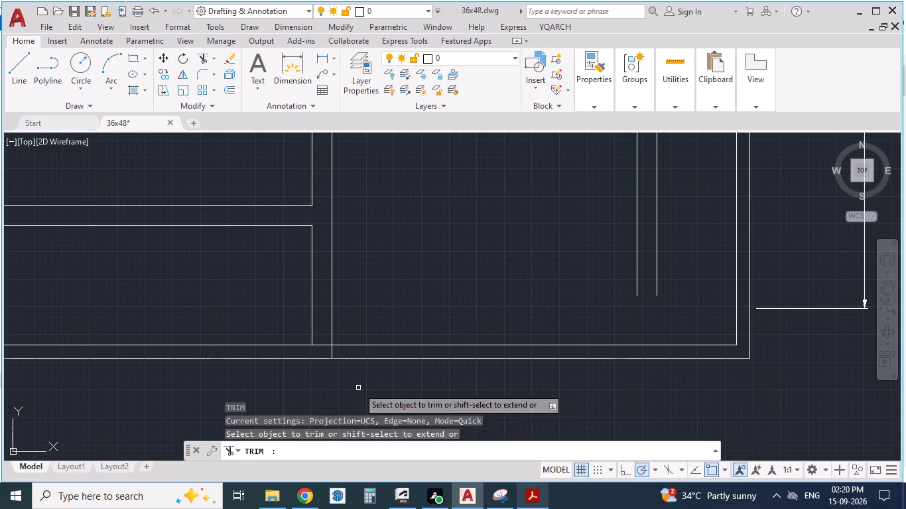
left_click(332, 351)
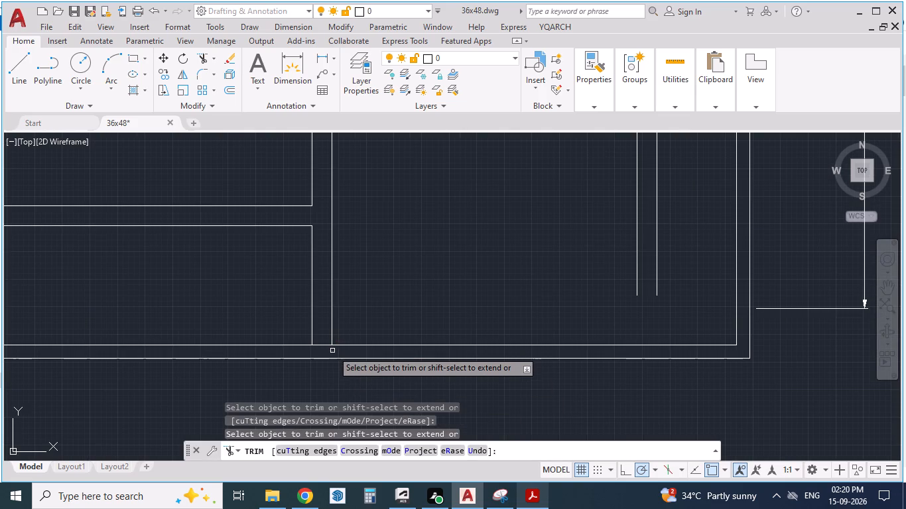
scroll(417, 284, "down", 2)
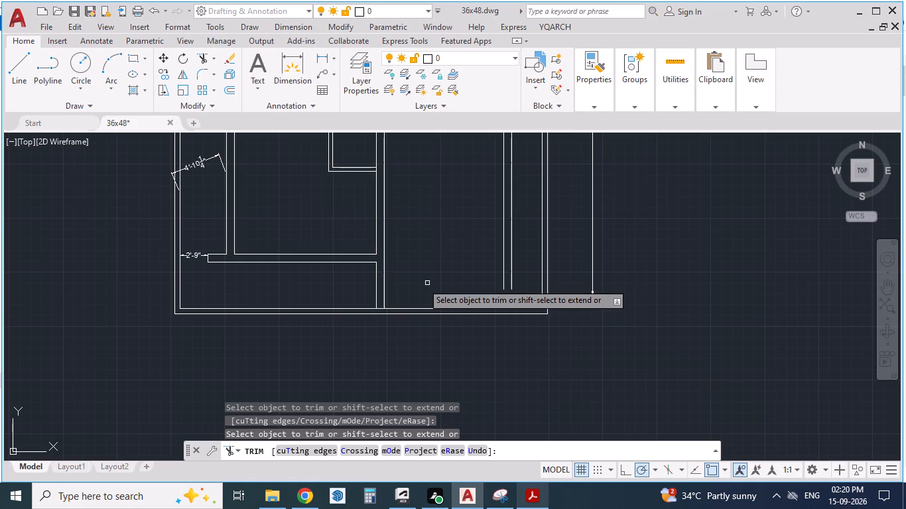
scroll(407, 282, "up", 1)
key("Escape")
key("Escape")
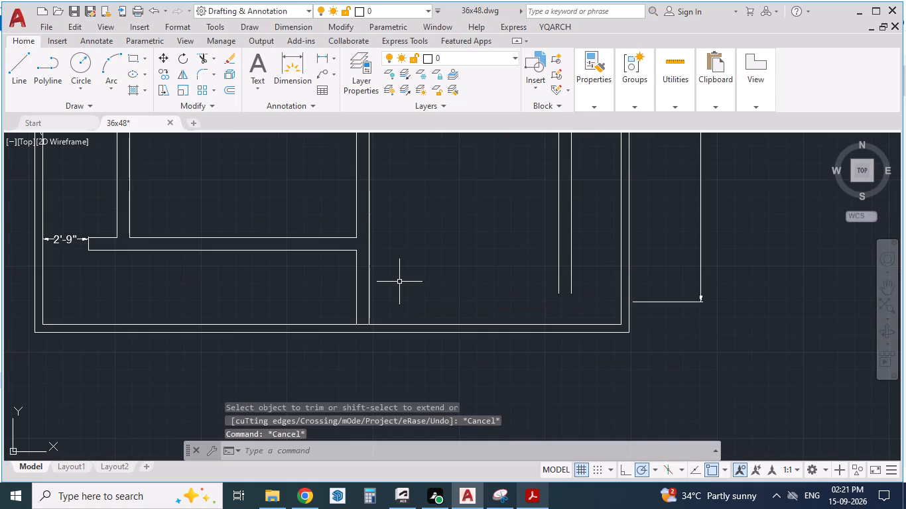
Extend the kitchen front wall's two lines to the kitchen–portico wall's portico face, and that wall's kitchen-side line down through the junction.
type("ex")
key("Return")
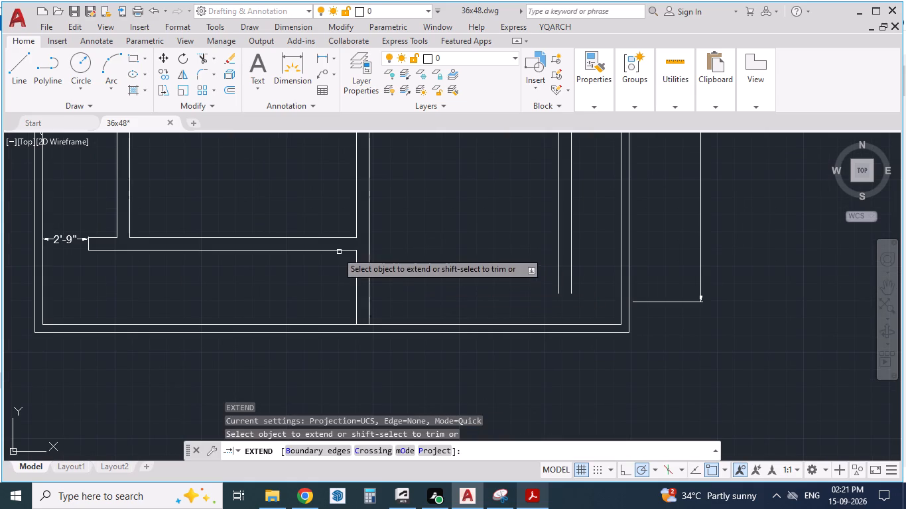
left_click(328, 249)
left_click(328, 237)
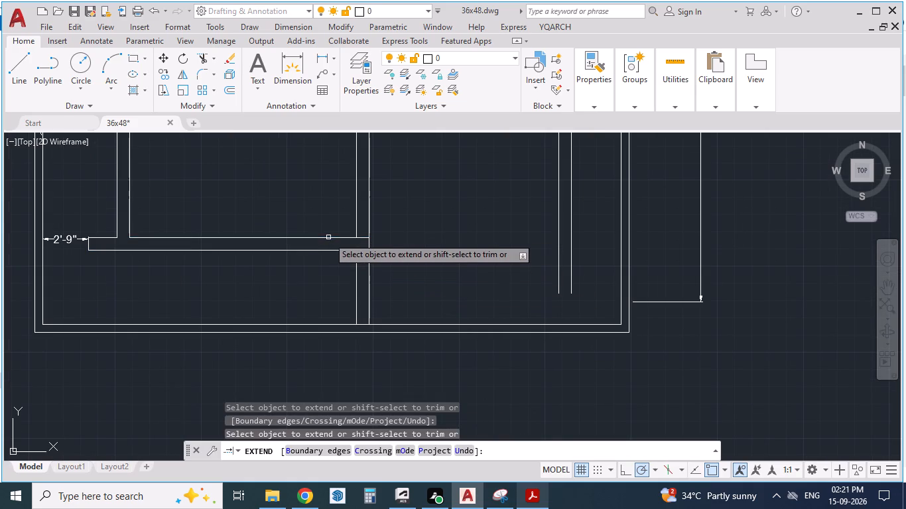
left_click(357, 218)
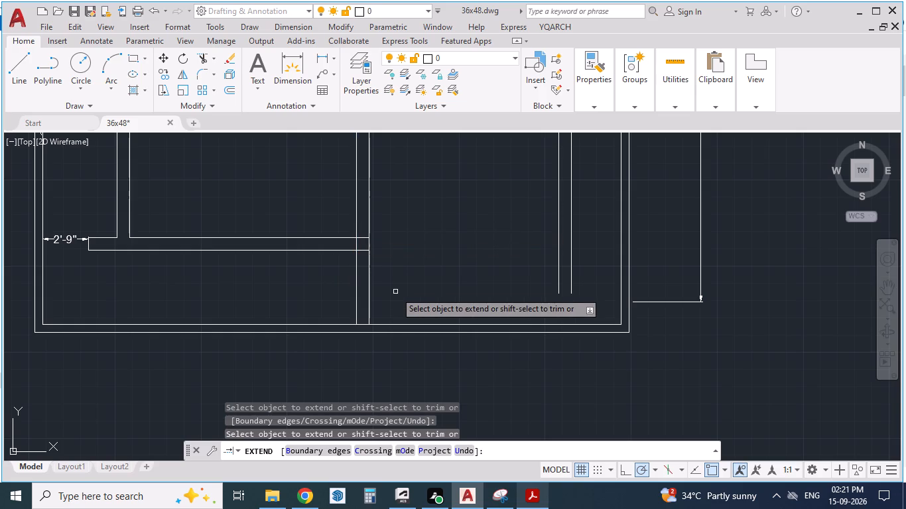
scroll(418, 293, "down", 1)
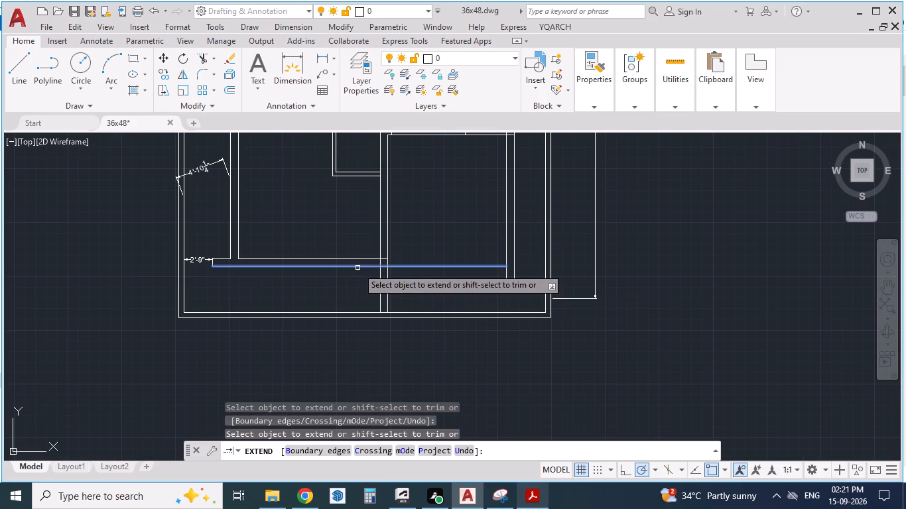
Compare the kitchen front wall, portico and front boundary layout with the PDF ground floor plan.
left_click(533, 498)
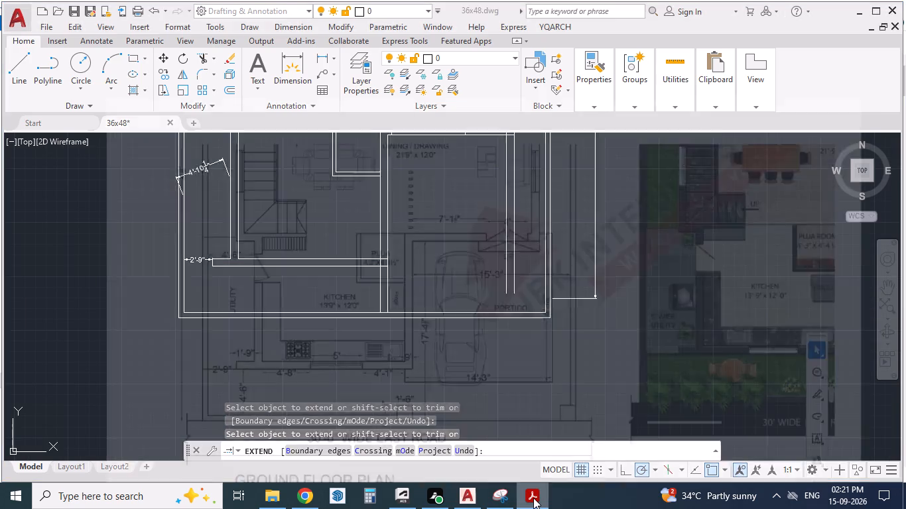
left_click(533, 498)
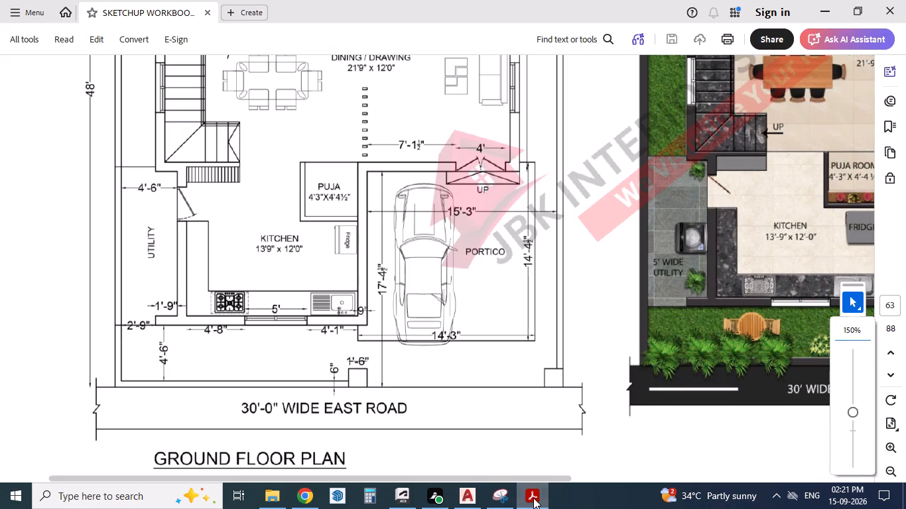
left_click(533, 498)
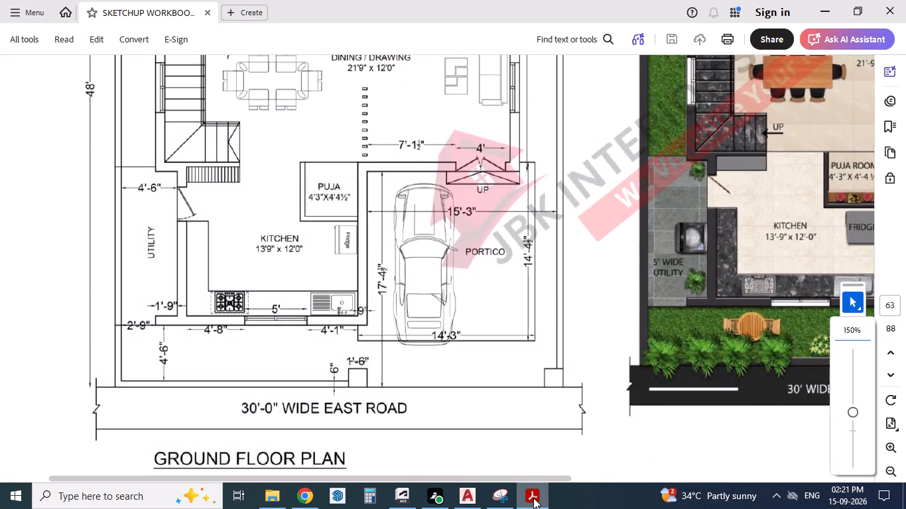
left_click(533, 498)
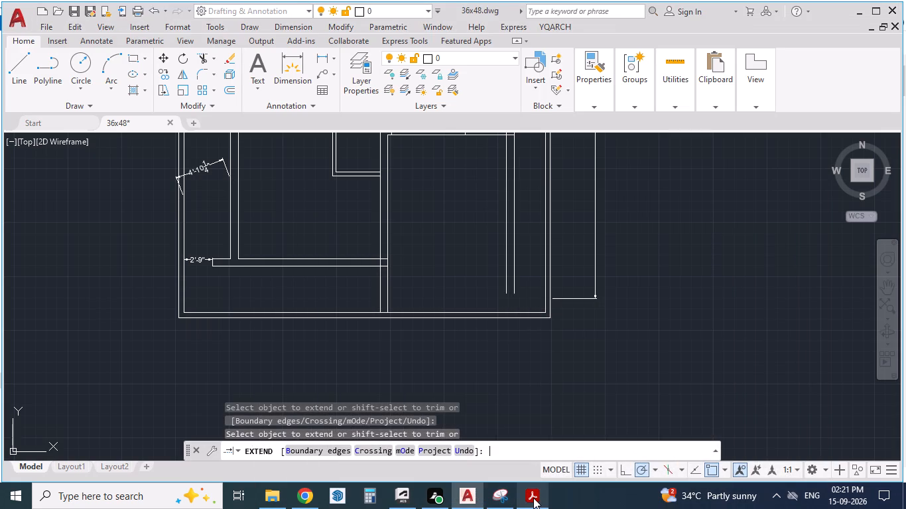
scroll(487, 361, "down", 1)
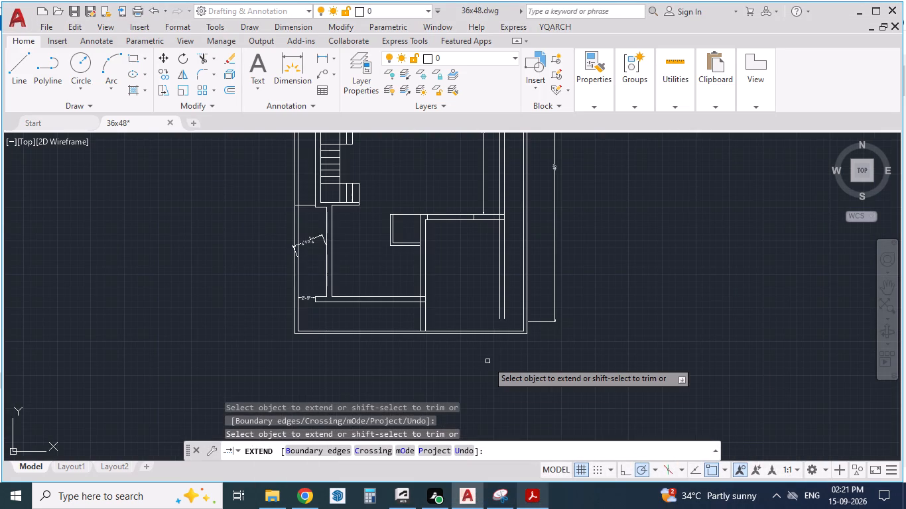
left_click(532, 493)
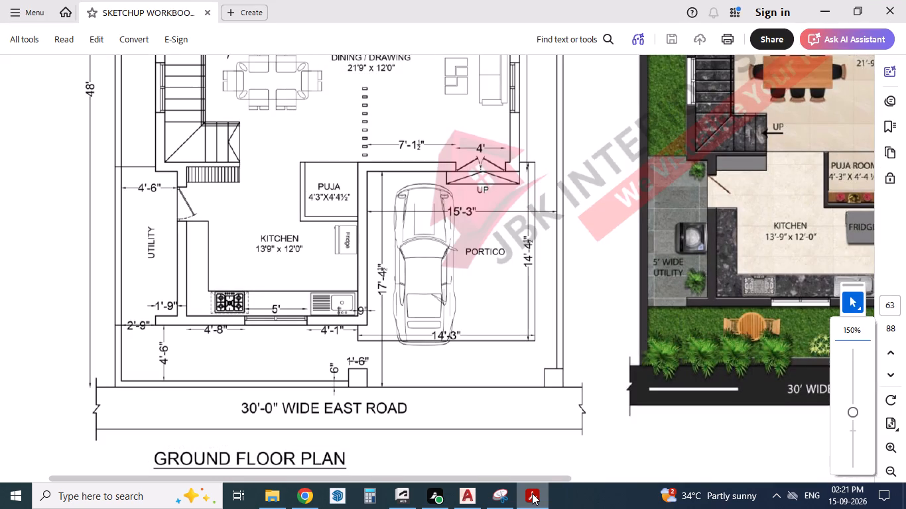
left_click(532, 493)
scroll(452, 311, "up", 1)
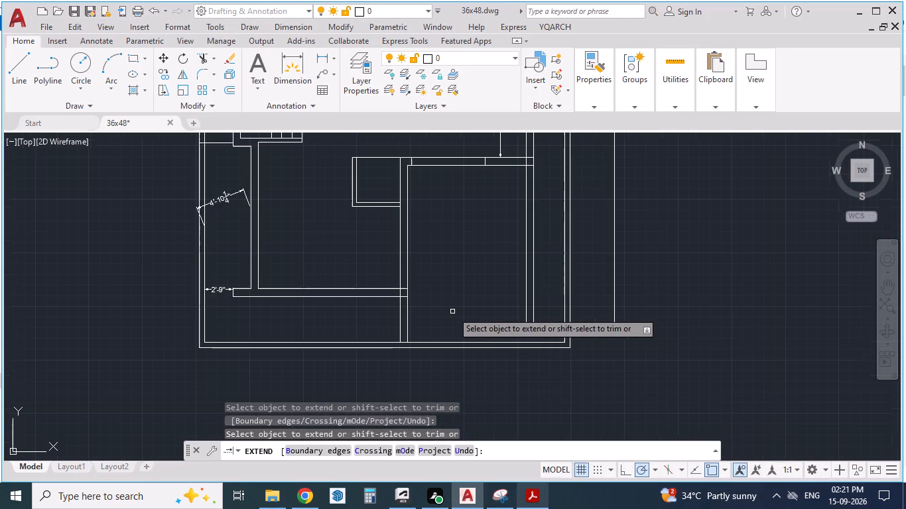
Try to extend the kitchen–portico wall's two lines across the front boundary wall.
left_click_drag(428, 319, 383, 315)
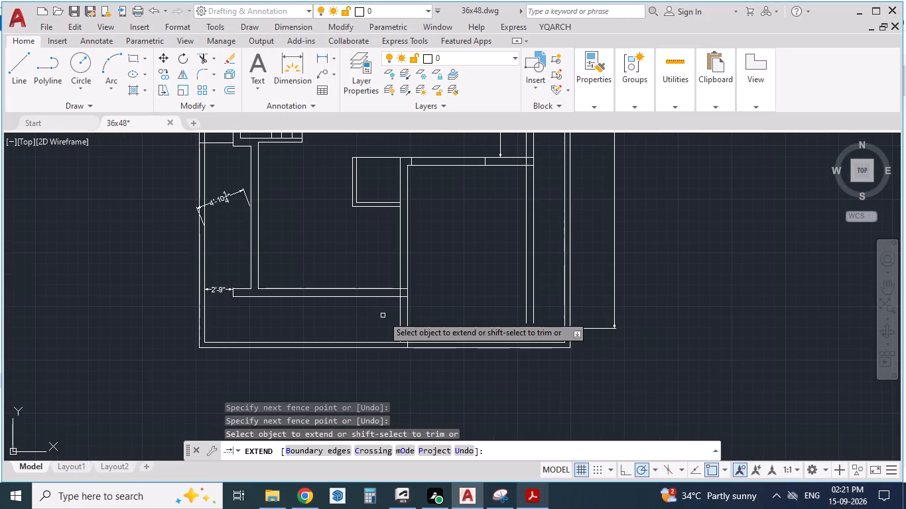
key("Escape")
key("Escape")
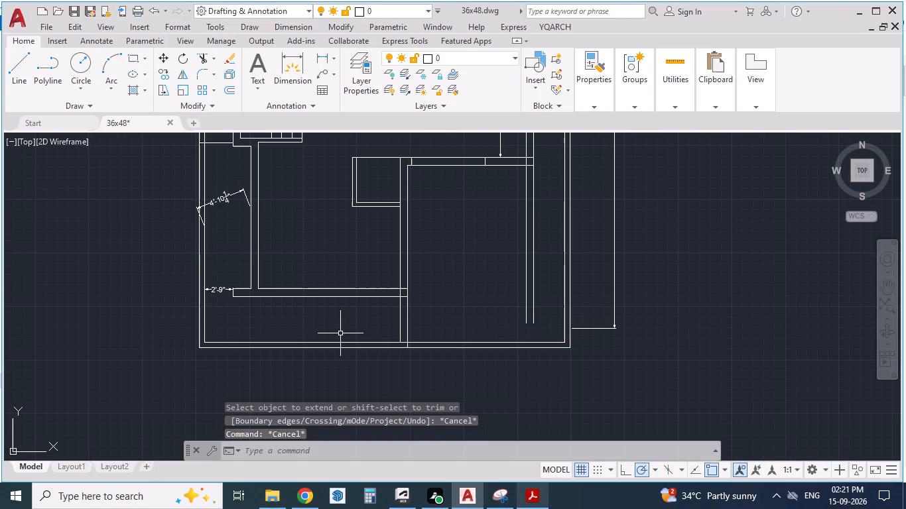
Trim the kitchen–portico wall's lines beyond the kitchen front wall and remove the overlapping line ends inside their corner.
type("tr")
key("Return")
scroll(411, 347, "up", 2)
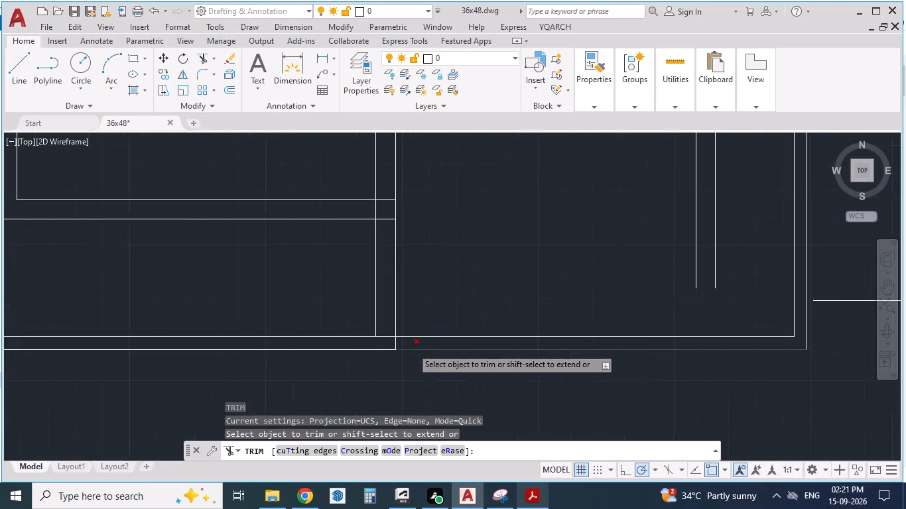
left_click(394, 345)
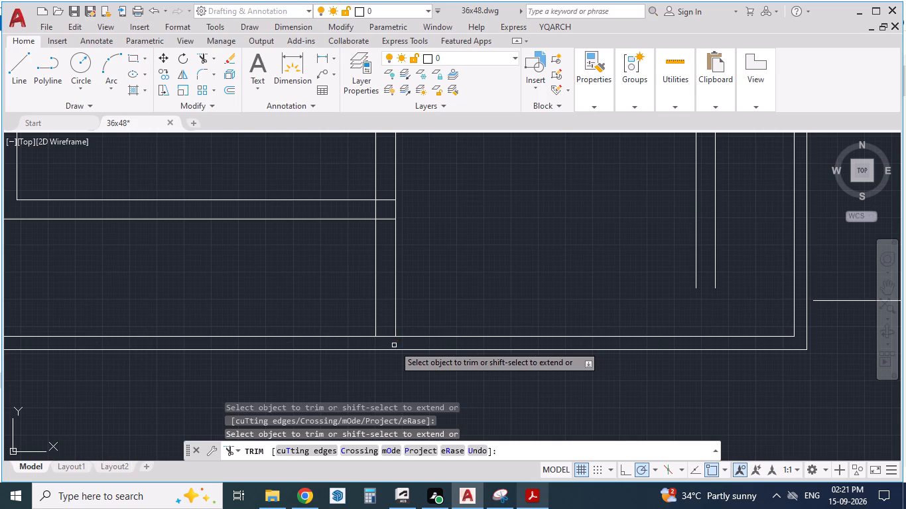
scroll(462, 234, "down", 2)
left_click_drag(460, 237, 395, 254)
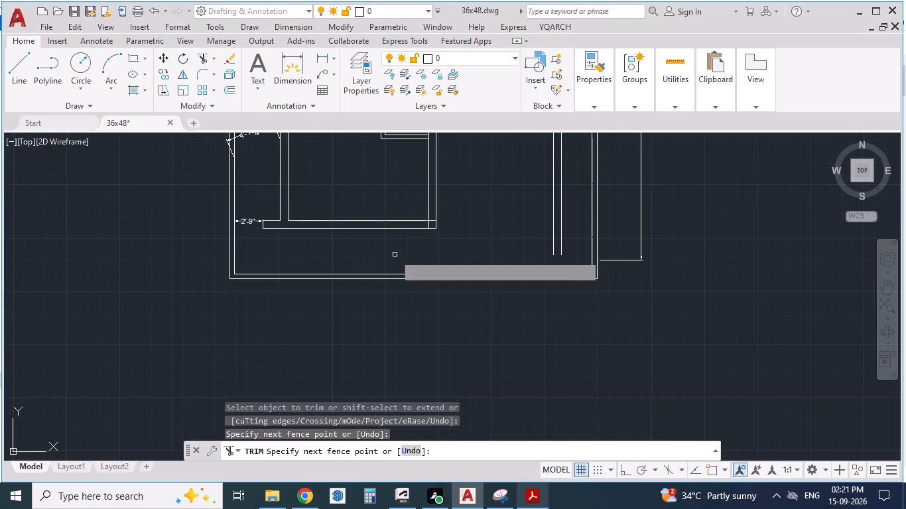
scroll(436, 209, "up", 3)
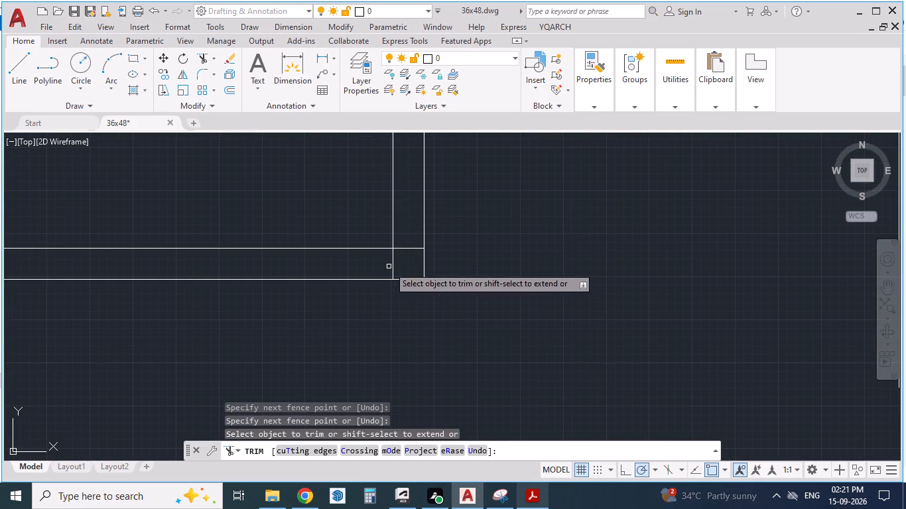
left_click_drag(390, 265, 407, 237)
scroll(391, 268, "down", 3)
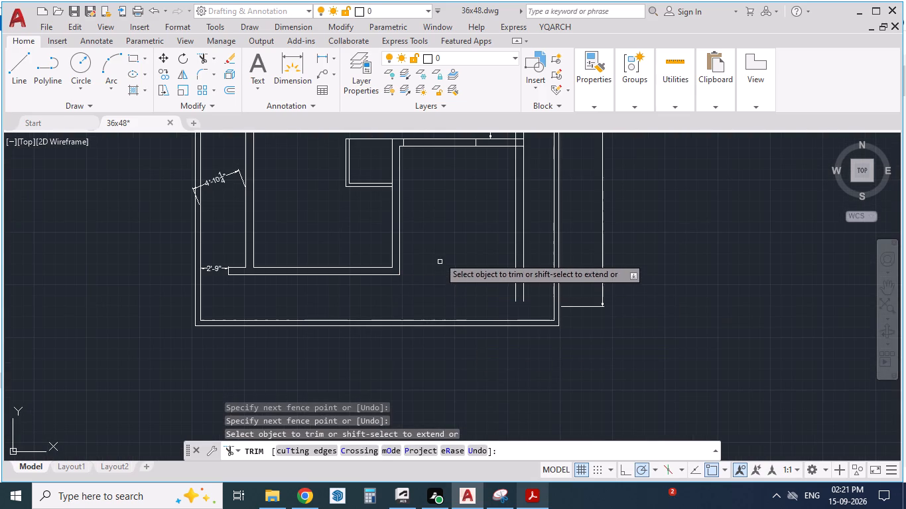
key("Escape")
key("Escape")
Trim the two lines of the dining/drawing room's outer side wall that run past its front wall into the portico.
scroll(438, 251, "down", 1)
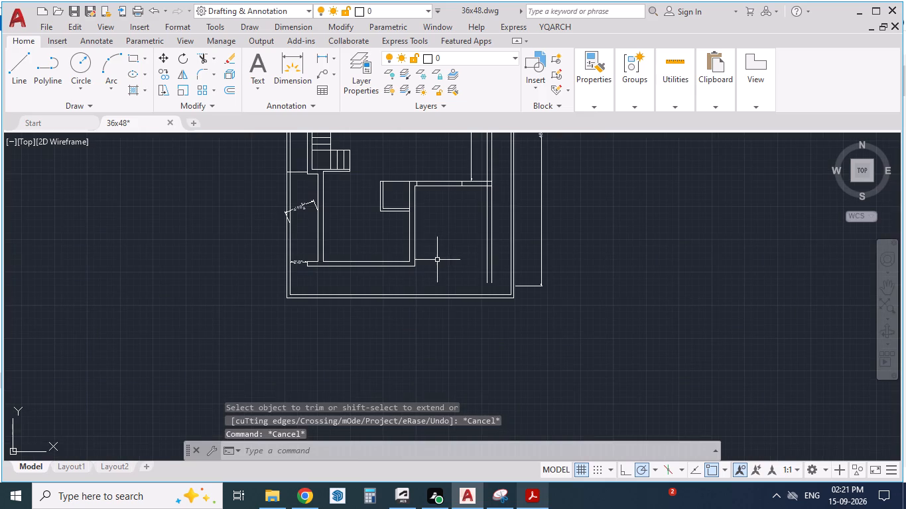
scroll(466, 208, "up", 2)
scroll(451, 247, "down", 2)
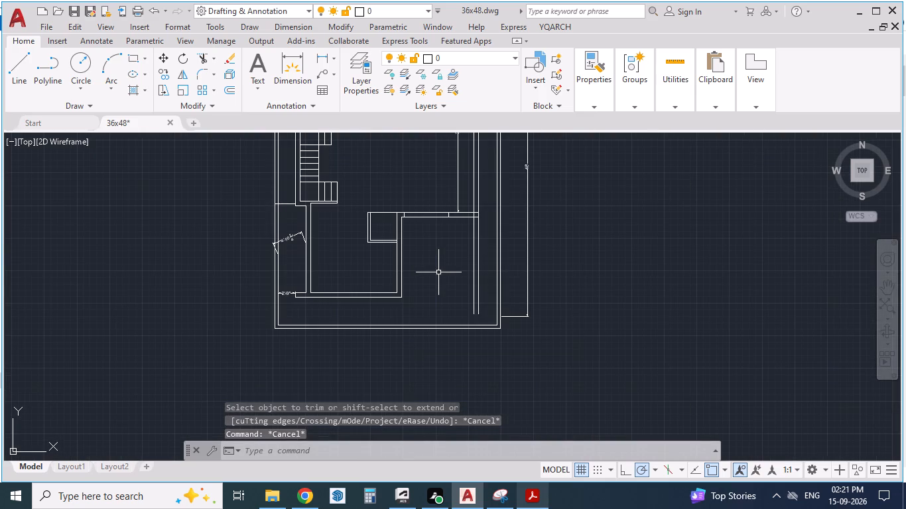
left_click(532, 496)
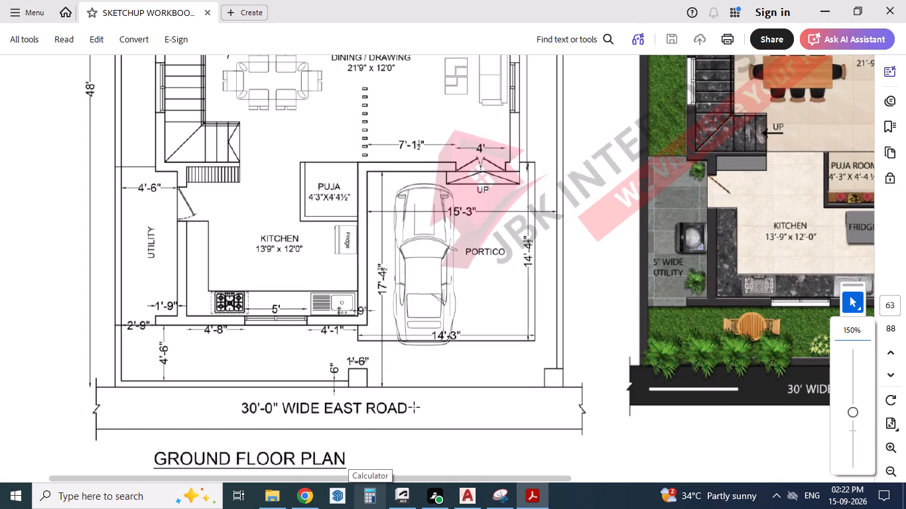
left_click(529, 500)
scroll(434, 333, "down", 1)
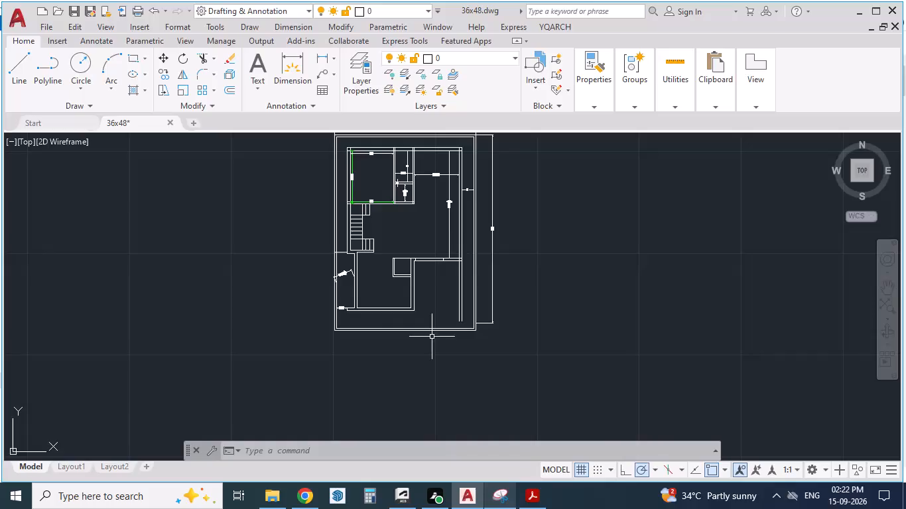
scroll(458, 263, "up", 2)
scroll(461, 274, "down", 1)
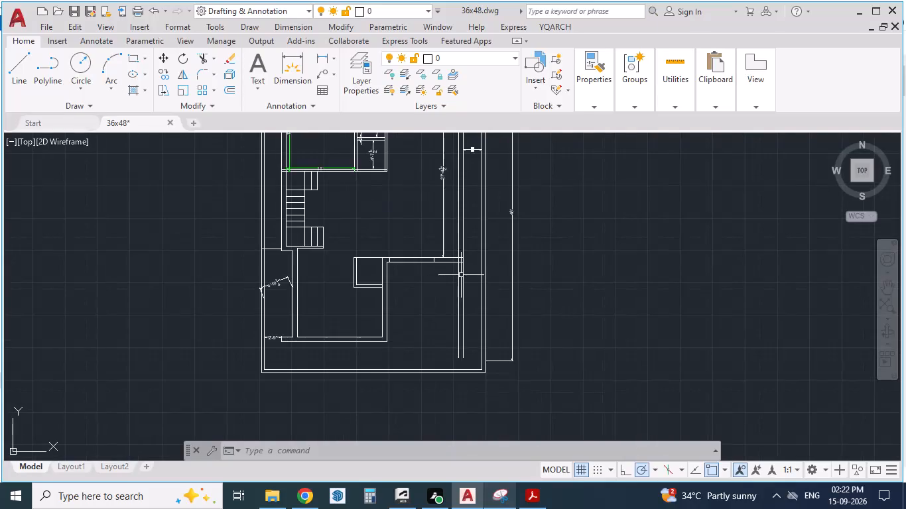
scroll(465, 317, "up", 2)
type("tr")
key("Return")
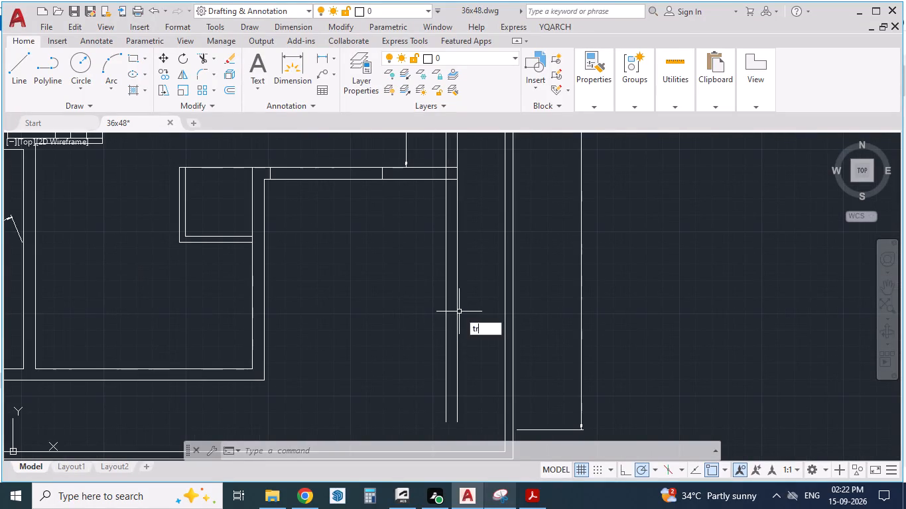
left_click_drag(478, 321, 424, 315)
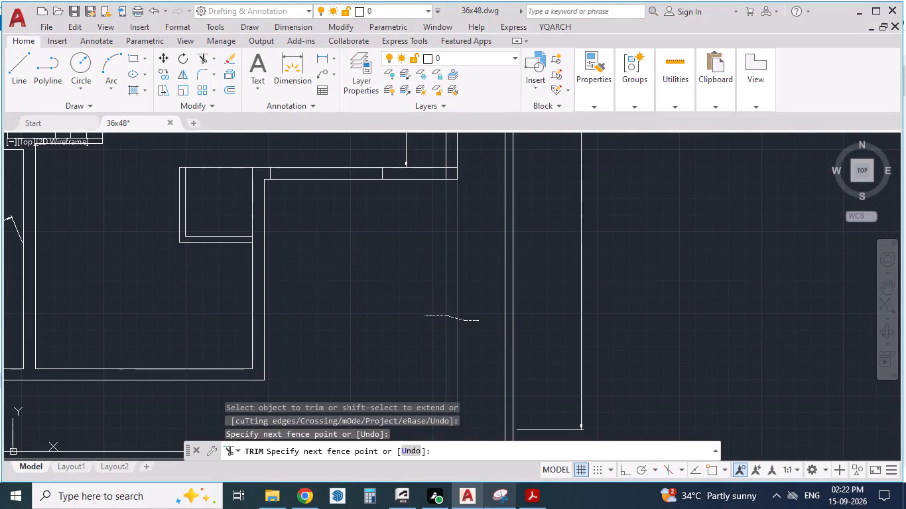
Following the PDF plan, extend the kitchen–portico wall's portico-face line down to the front boundary wall's outer line.
scroll(359, 261, "down", 1)
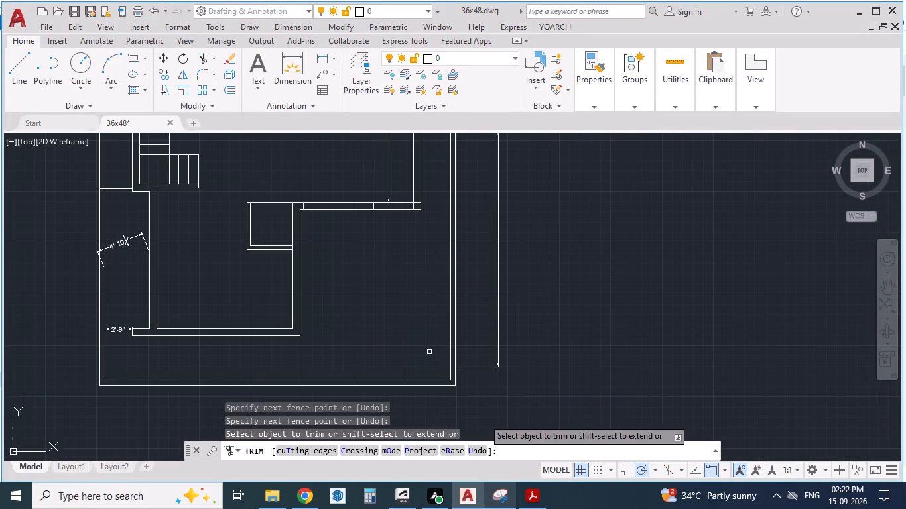
left_click(539, 492)
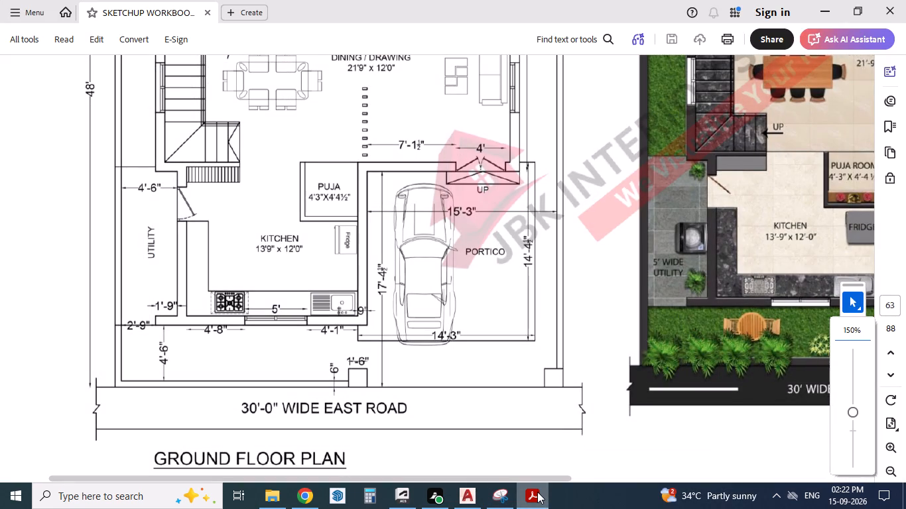
left_click(537, 492)
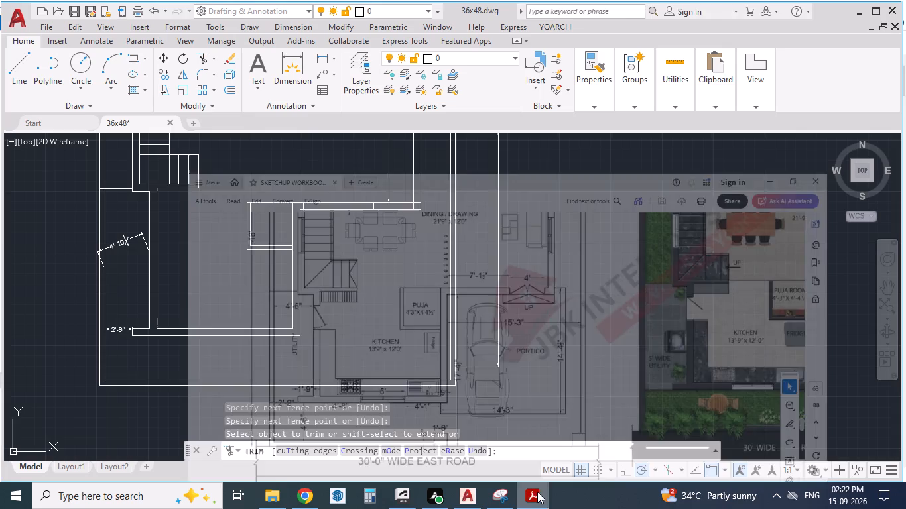
scroll(404, 292, "down", 1)
scroll(330, 361, "up", 2)
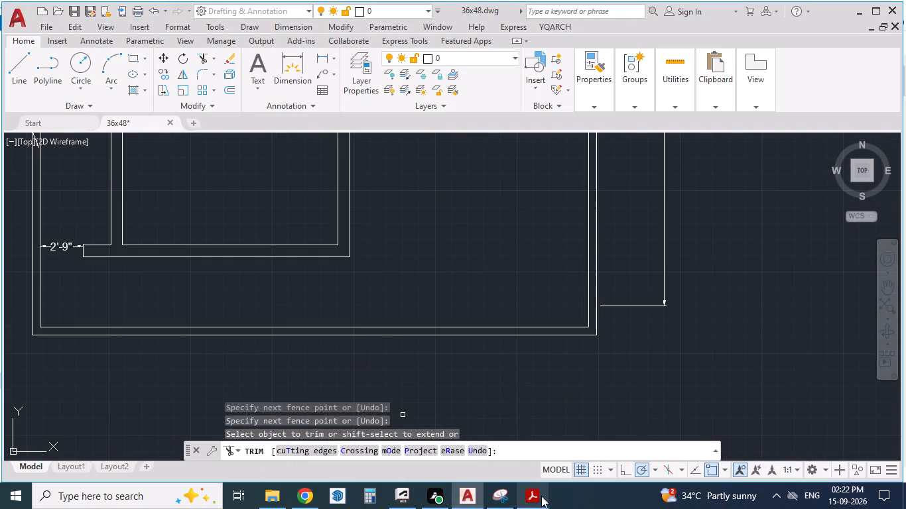
left_click(528, 497)
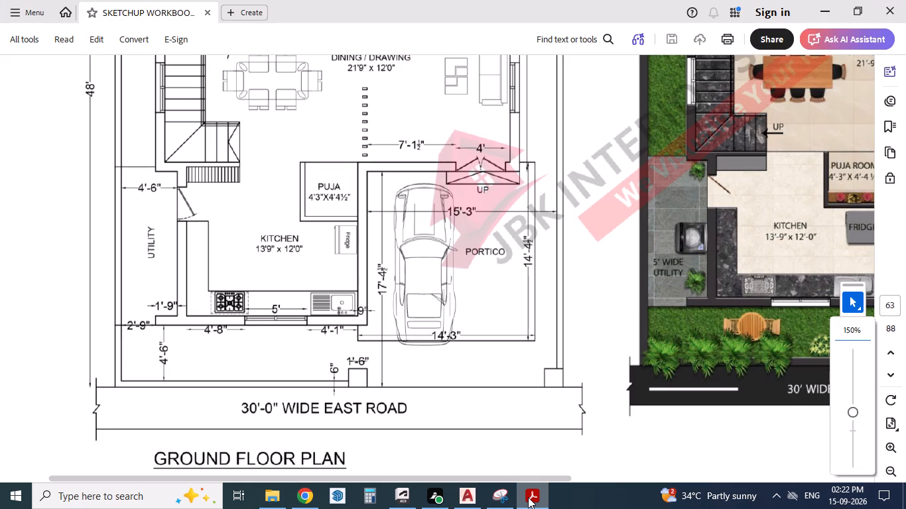
left_click(528, 497)
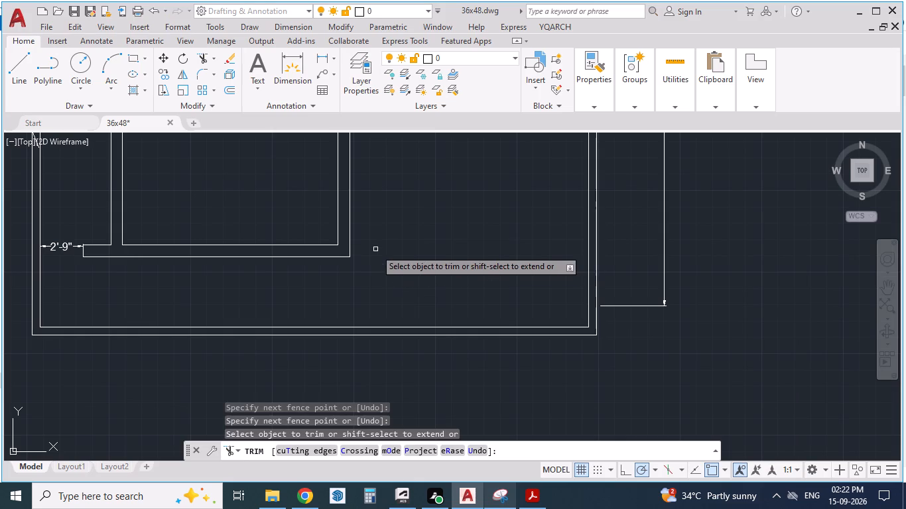
key("Escape")
key("Escape")
type("ex")
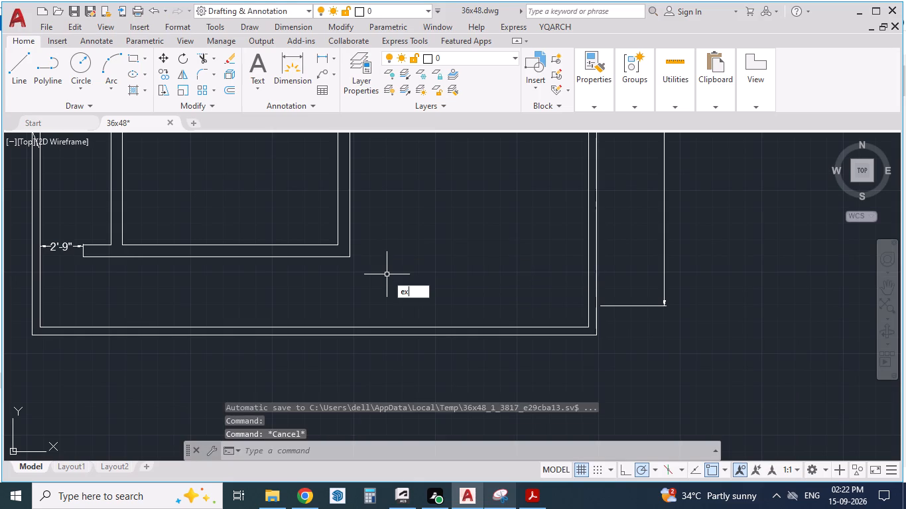
key("Return")
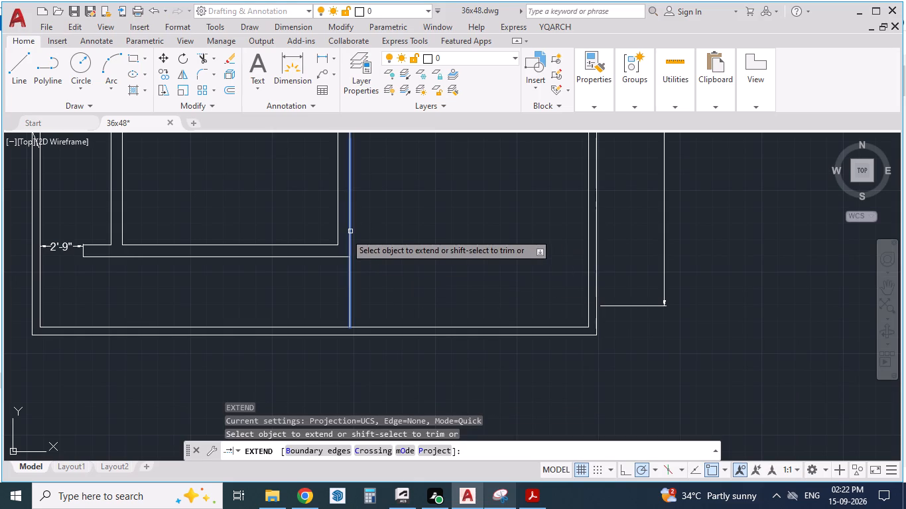
left_click(350, 239)
left_click(350, 249)
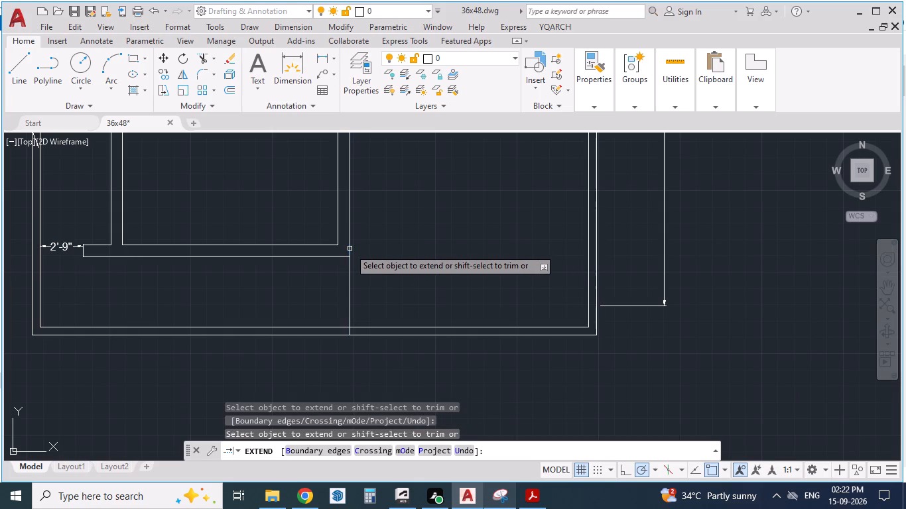
key("Escape")
key("Escape")
Trim the extended portico-face line's end that crosses between the two front boundary wall lines.
scroll(365, 339, "up", 1)
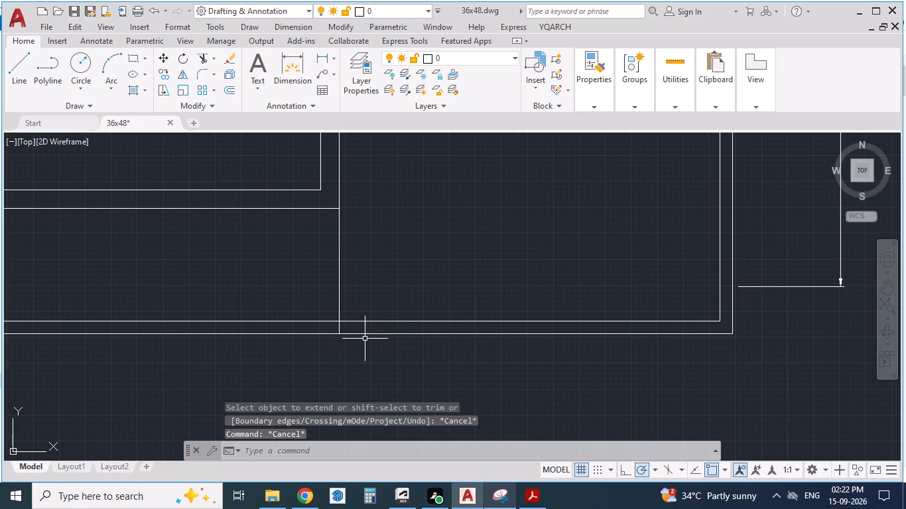
type("tr")
key("Return")
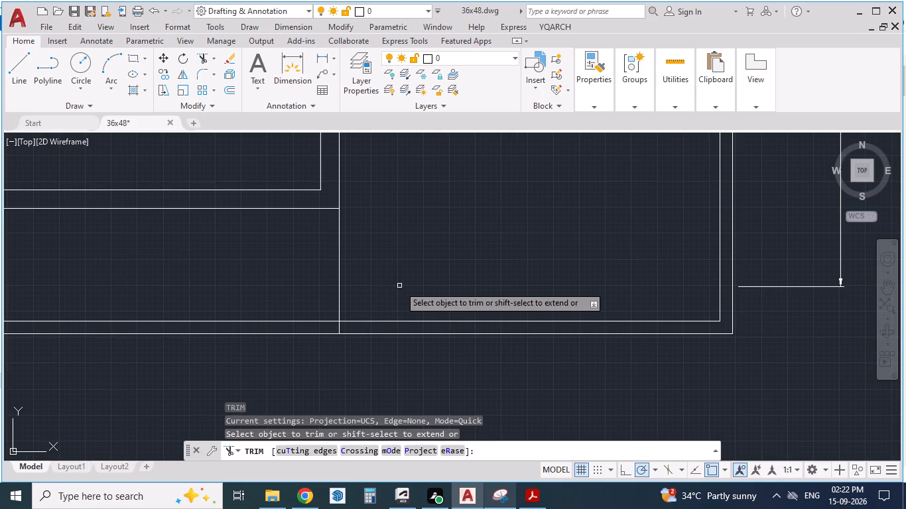
scroll(342, 325, "up", 2)
left_click(330, 328)
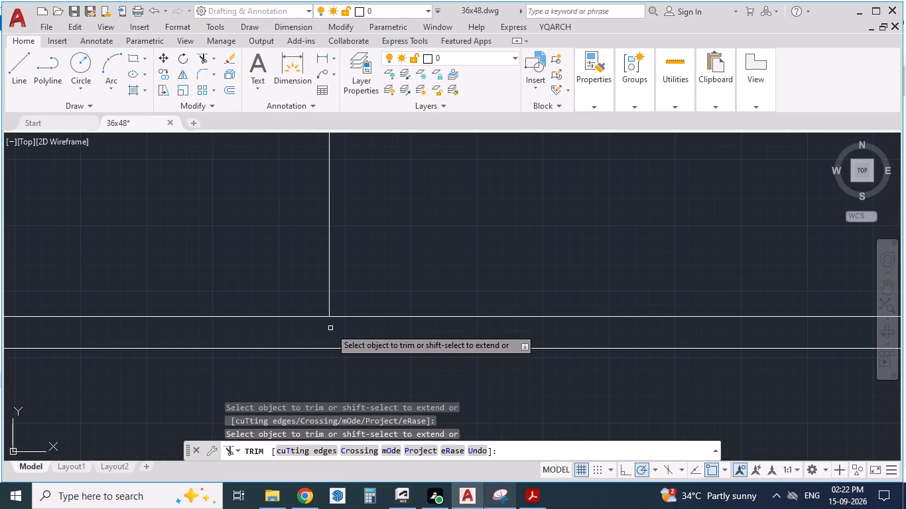
key("Escape")
key("Escape")
Draw a line across the front boundary wall's thickness, from inner to outer line, where the kitchen–portico wall's portico-face line meets it.
key("l")
key("Return")
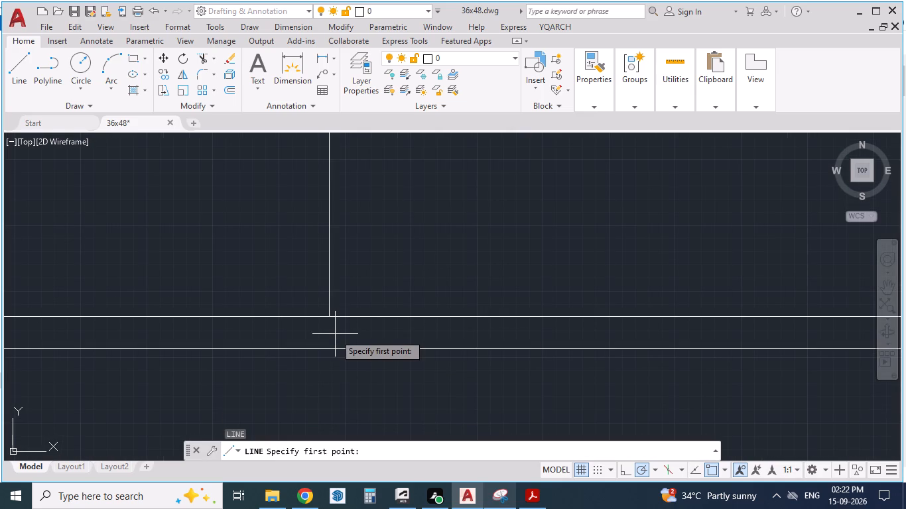
left_click(325, 313)
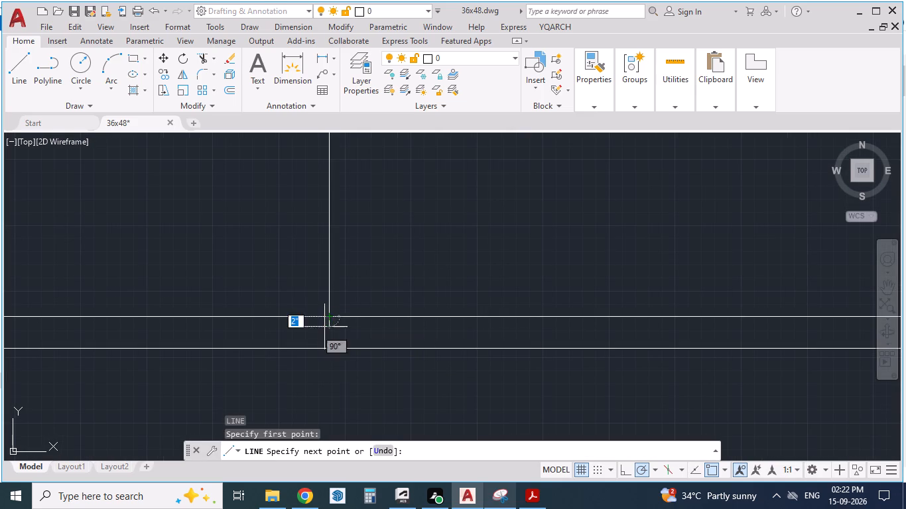
left_click(328, 349)
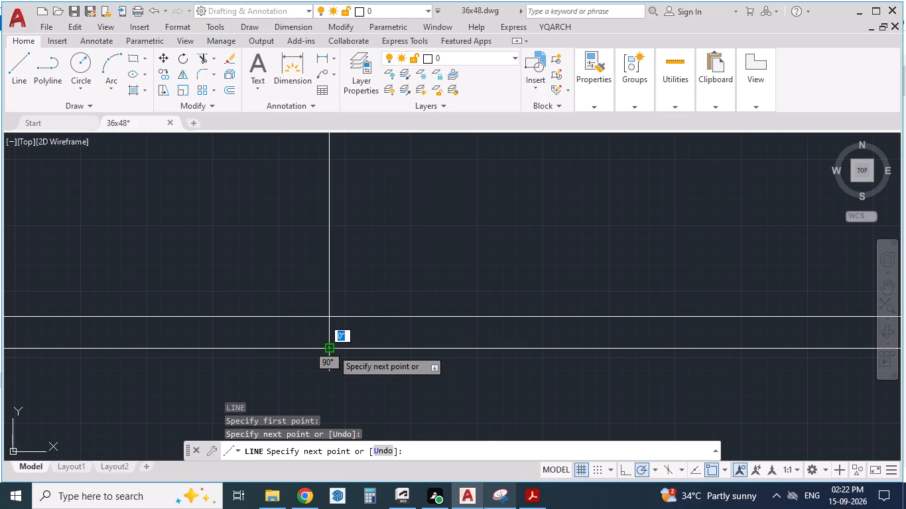
key("Return")
Following the PDF plan's entrance pillar, offset the short line across the front boundary wall 1'6" towards the kitchen side.
key("o")
key("Return")
key("1")
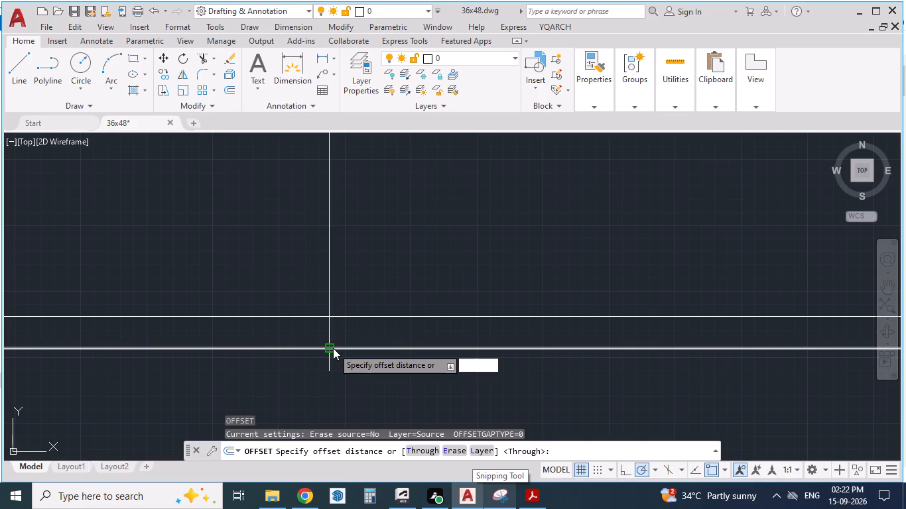
type("'6\"")
key("Return")
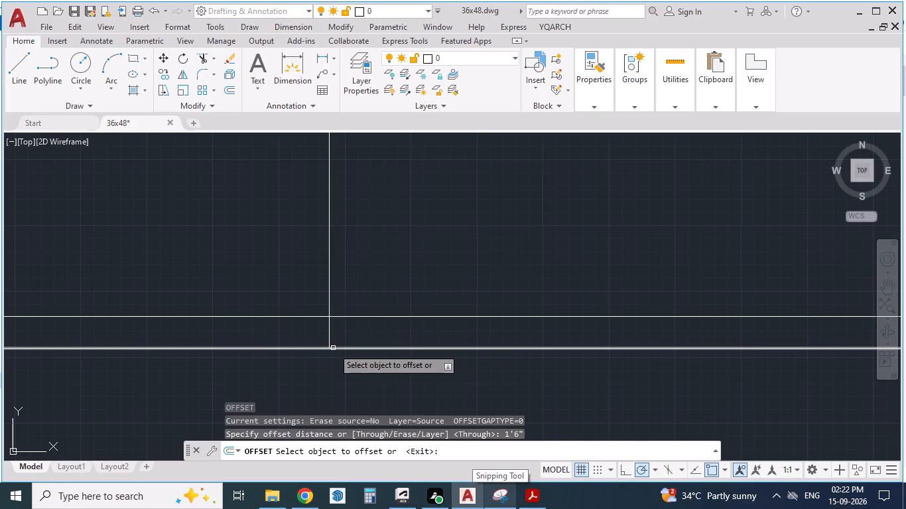
left_click(331, 337)
left_click(290, 329)
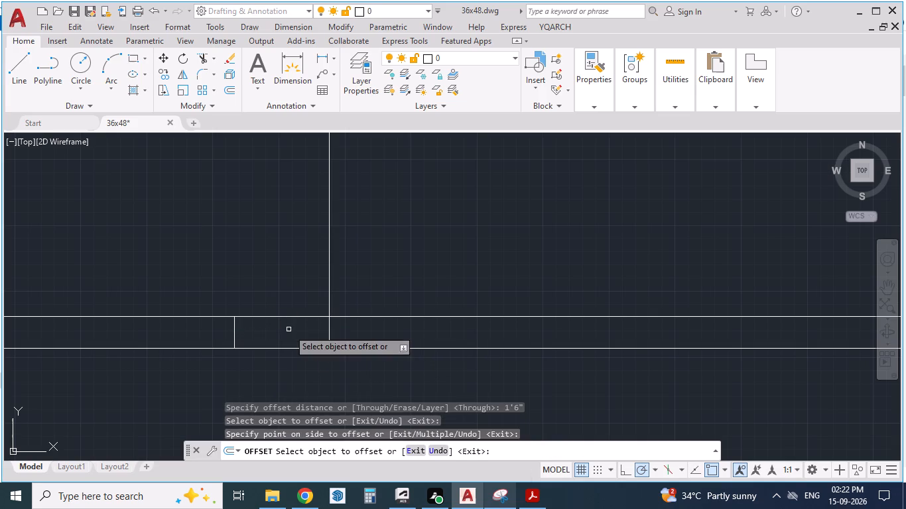
left_click(531, 493)
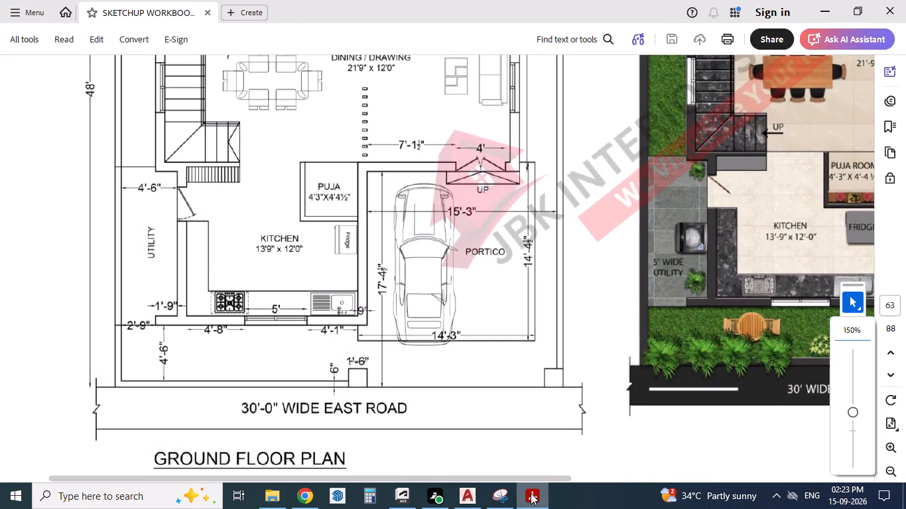
left_click(531, 493)
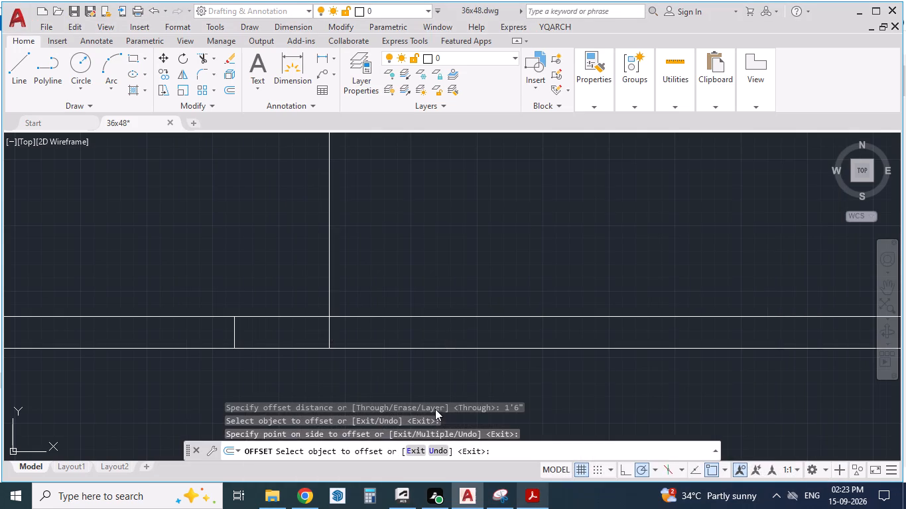
scroll(376, 305, "down", 2)
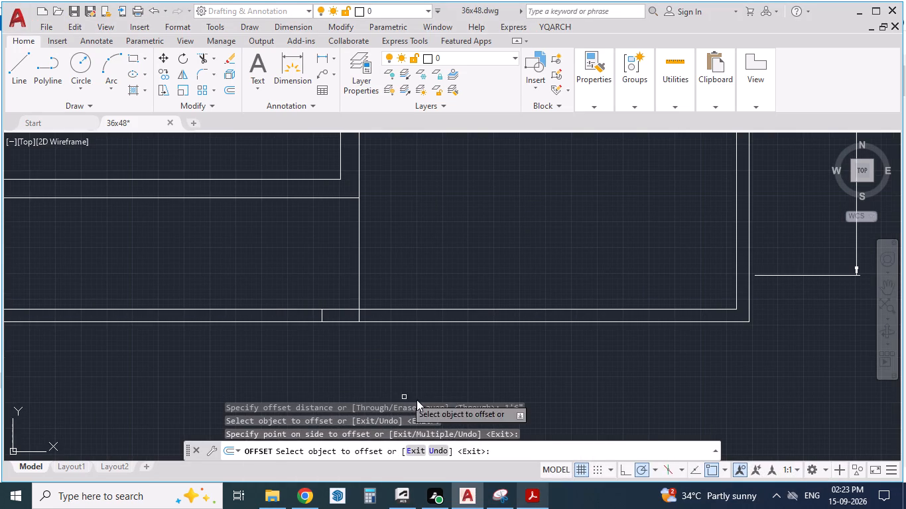
left_click(539, 496)
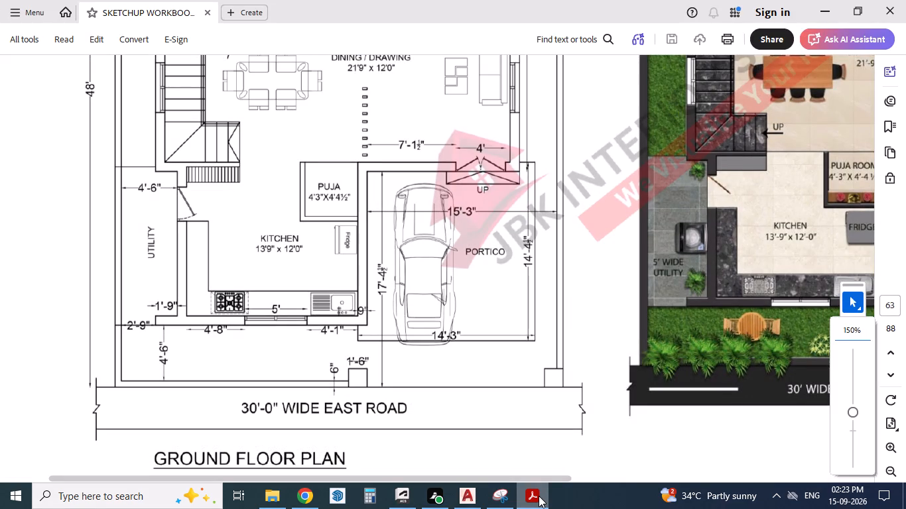
left_click(539, 496)
scroll(350, 329, "up", 1)
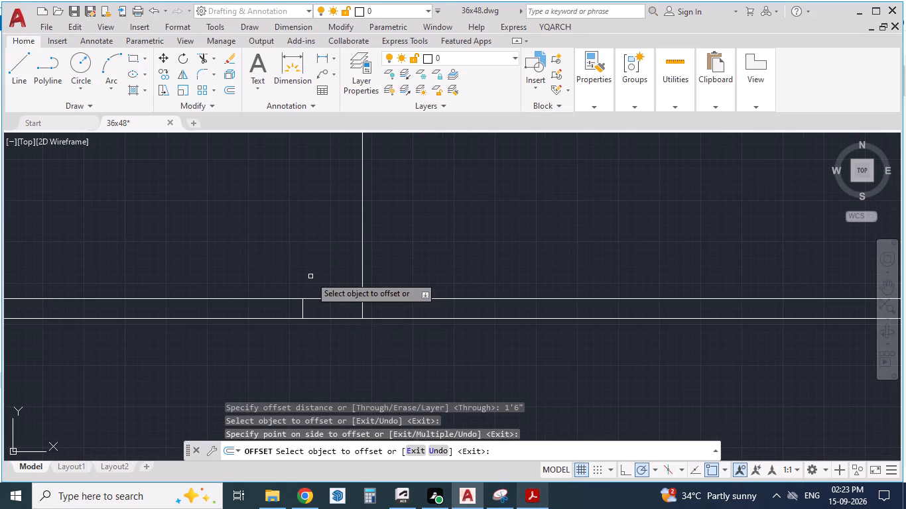
key("Escape")
key("Escape")
Trim the front boundary wall's inner and outer lines between the two short cross lines at the portico entrance.
scroll(334, 352, "down", 2)
scroll(321, 311, "up", 1)
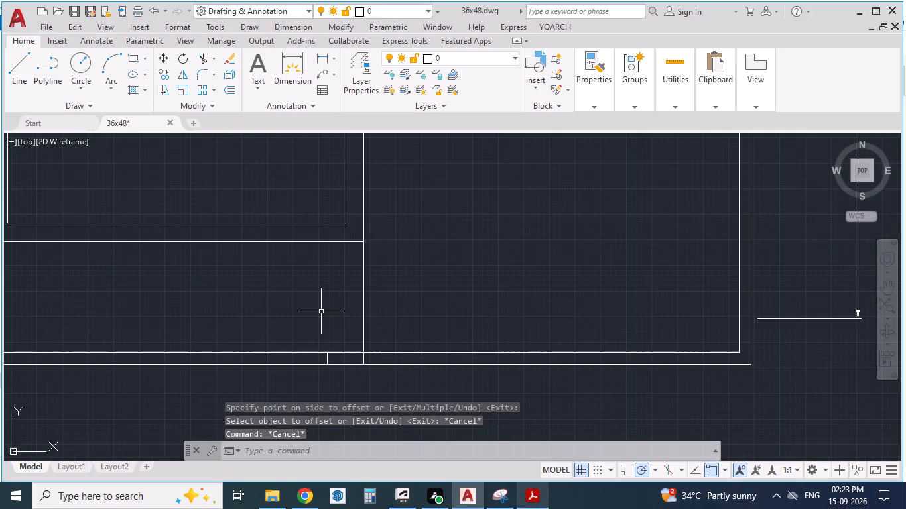
double_click(321, 311)
key("t")
key("r")
key("Return")
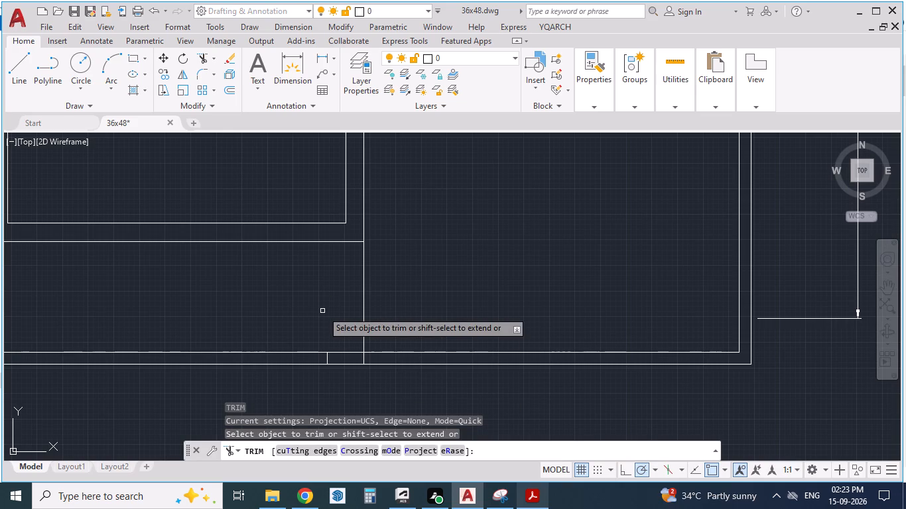
left_click(344, 352)
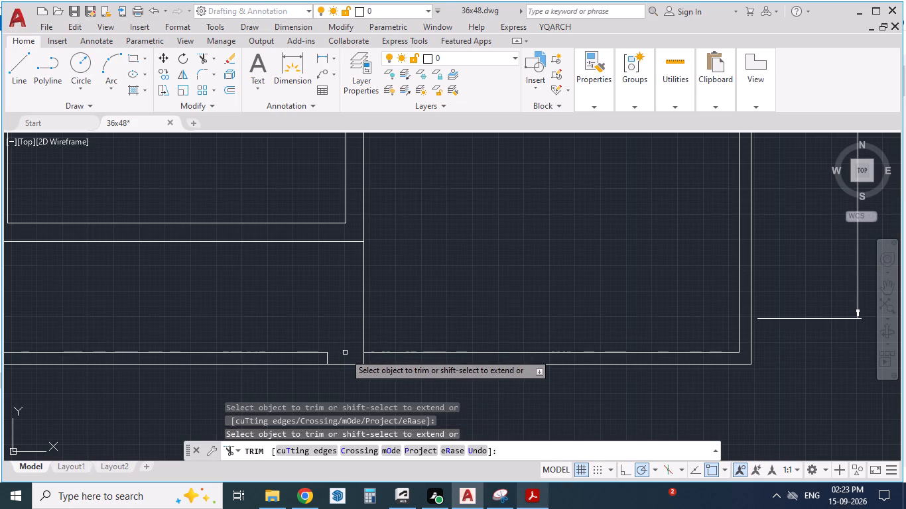
left_click(346, 365)
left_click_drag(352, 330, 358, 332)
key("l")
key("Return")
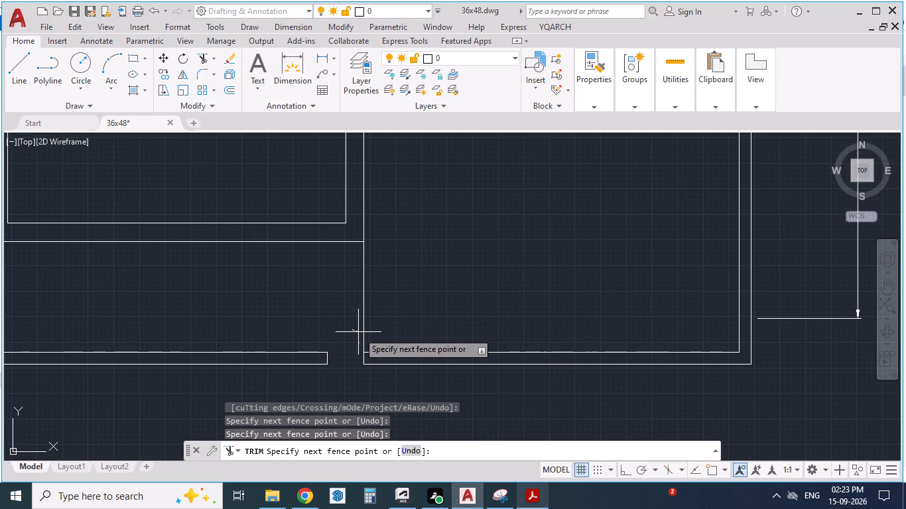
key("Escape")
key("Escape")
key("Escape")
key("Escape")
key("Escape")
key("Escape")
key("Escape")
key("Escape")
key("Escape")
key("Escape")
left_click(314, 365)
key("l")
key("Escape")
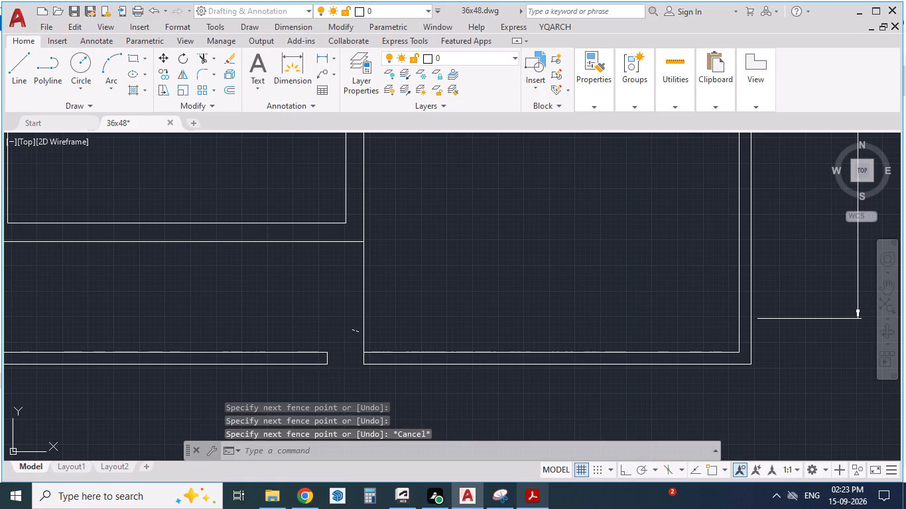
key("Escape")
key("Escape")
Draw a line along the front boundary wall's outer edge across the trimmed gap, as the entrance pillar's front side.
key("l")
key("Return")
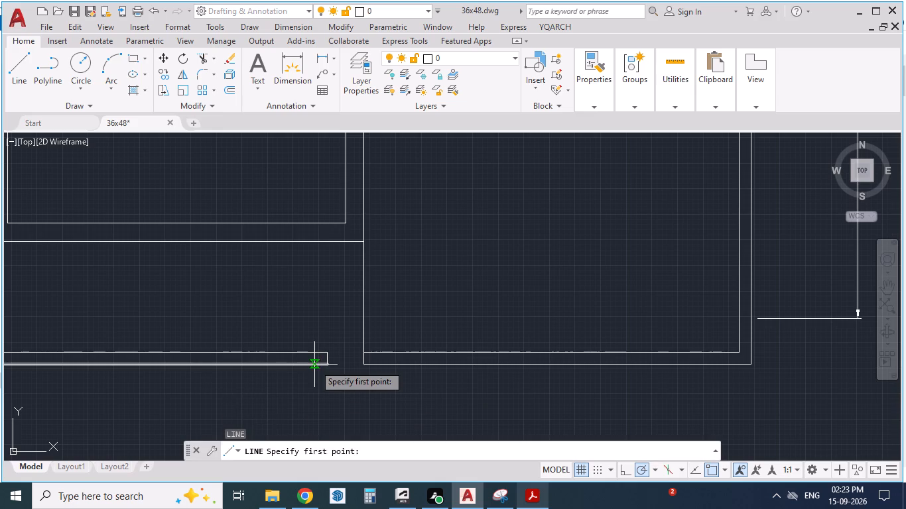
scroll(384, 361, "up", 1)
left_click(293, 369)
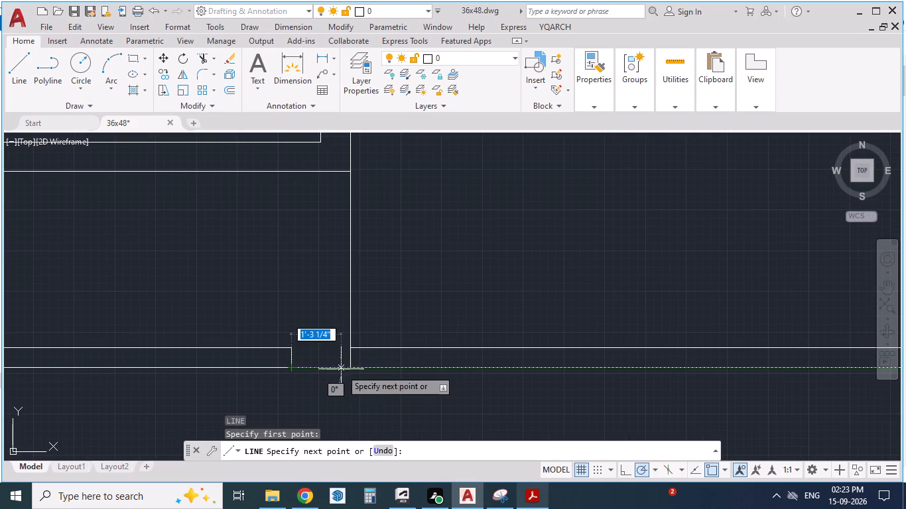
left_click(348, 367)
key("Return")
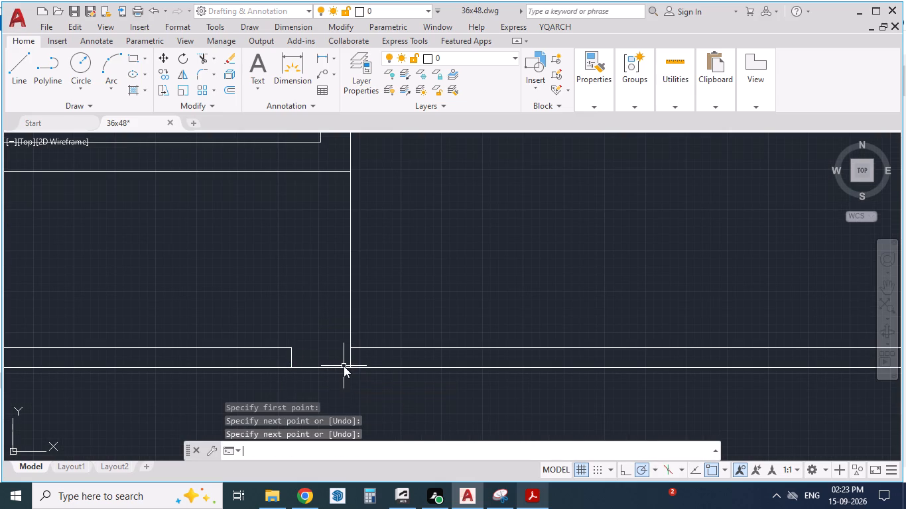
Offset the entrance pillar's front line 1'6" inward, towards the house, to form its back side.
key("o")
key("Return")
type("1'6\"")
key("Return")
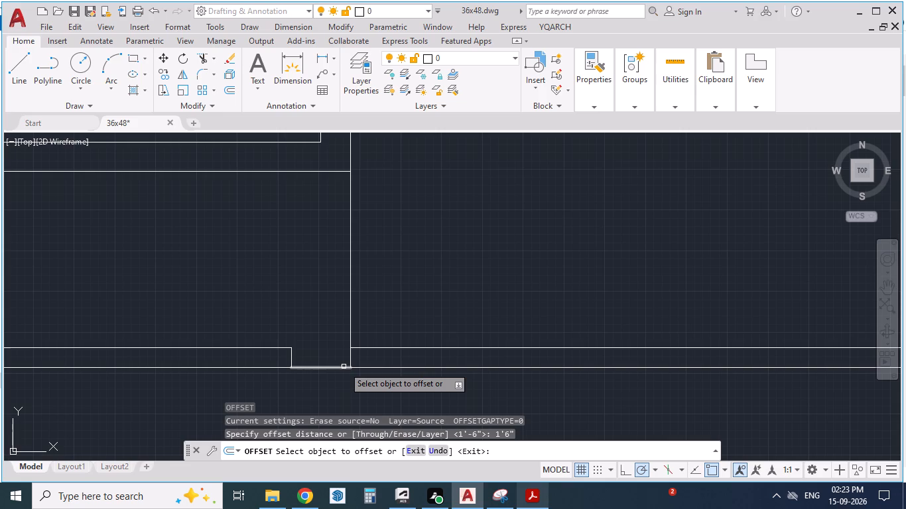
left_click(324, 367)
left_click(314, 328)
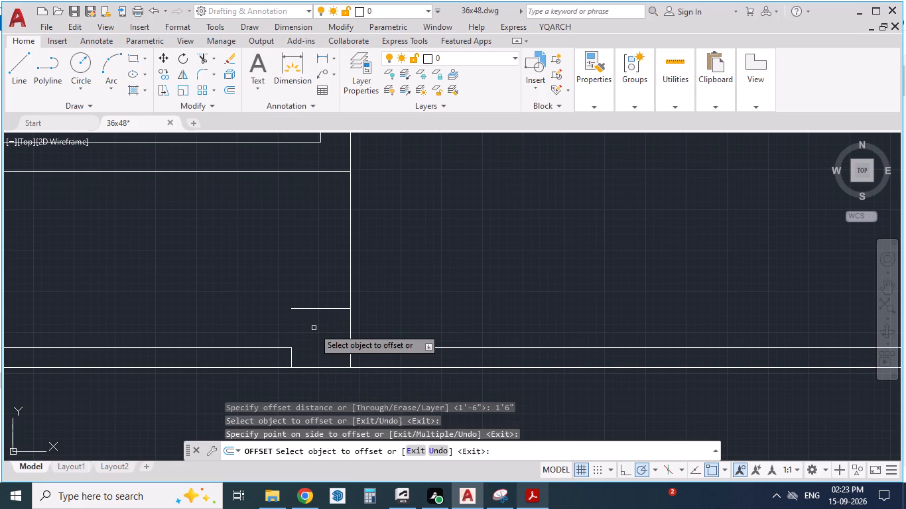
key("Escape")
Extend the entrance pillar's kitchen-side line up to its back line to close the square pillar outline.
type("ex")
key("Return")
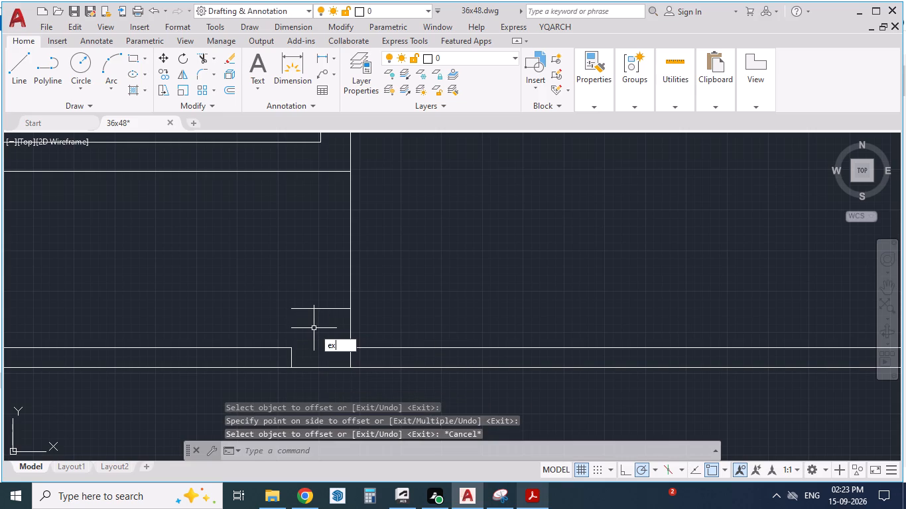
left_click(292, 357)
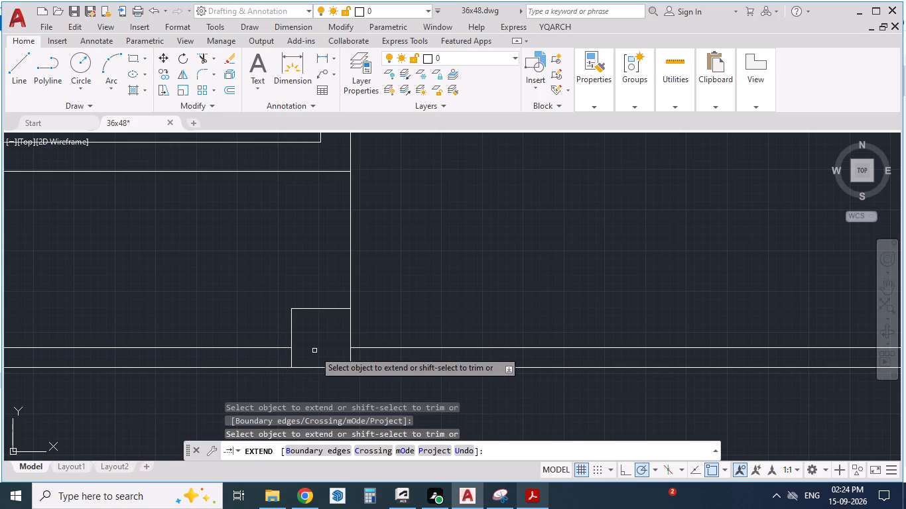
key("Escape")
key("Escape")
Extend the portico-side boundary wall's inner line to the front boundary wall's outer line and check the corner pillar in the PDF plan.
scroll(339, 333, "down", 2)
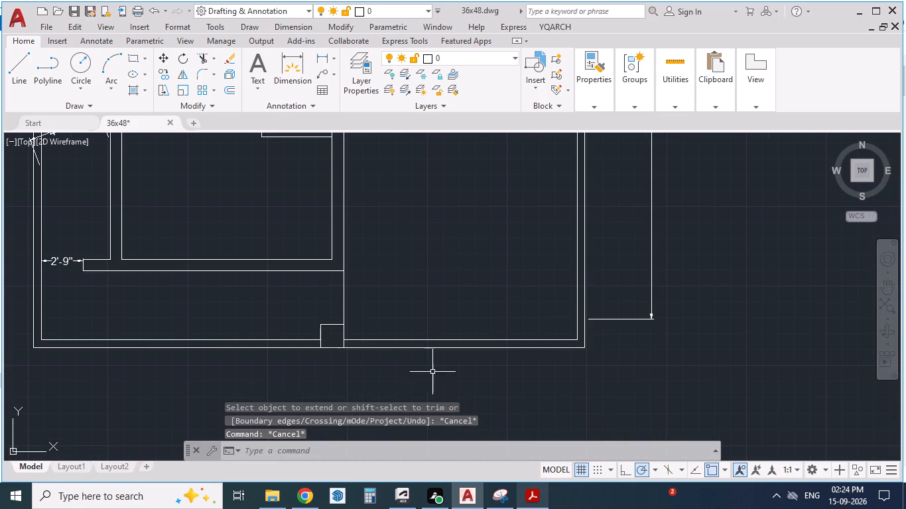
type("ex")
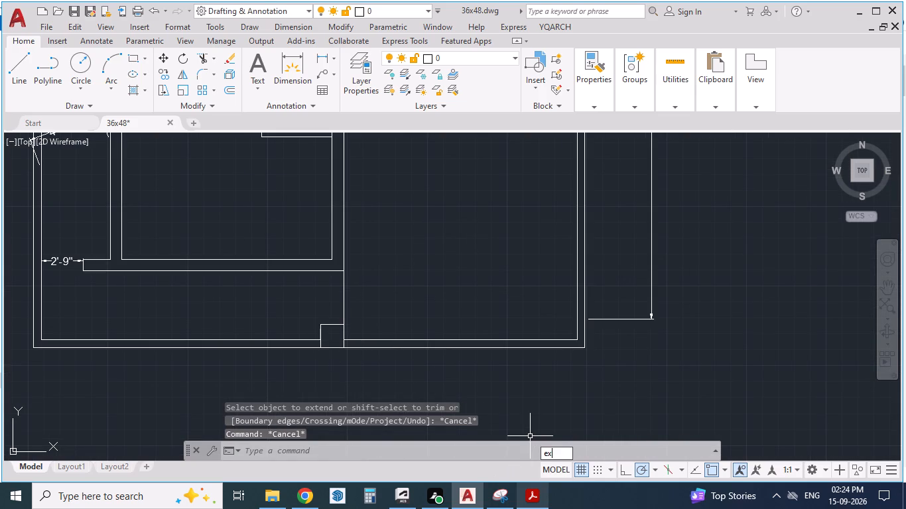
key("Return")
left_click(577, 317)
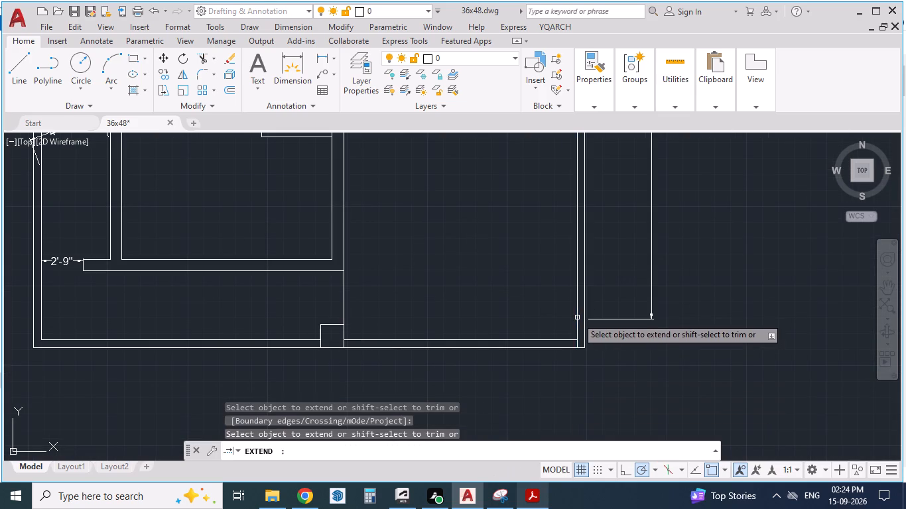
left_click(536, 503)
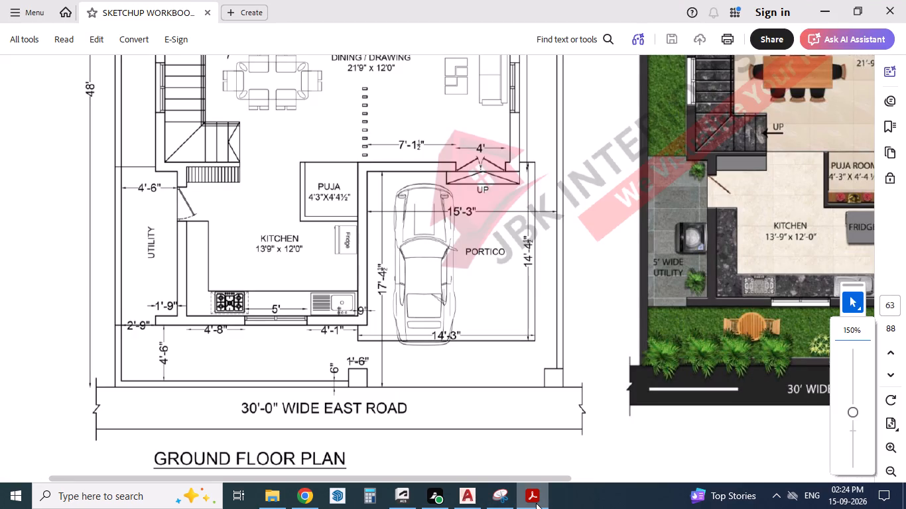
left_click(536, 503)
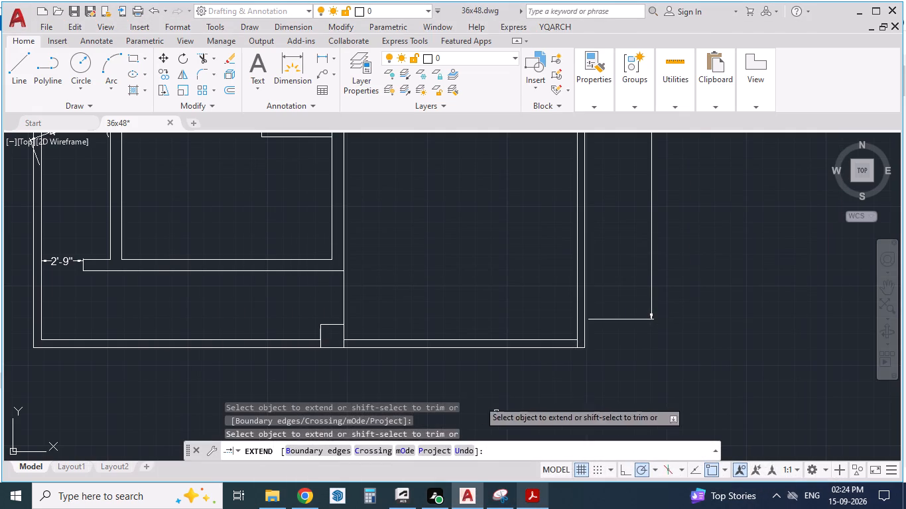
Trim the line between the kitchen wall and entrance pillar, and both front boundary wall lines across the portico opening.
scroll(368, 390, "up", 2)
key("Escape")
key("Escape")
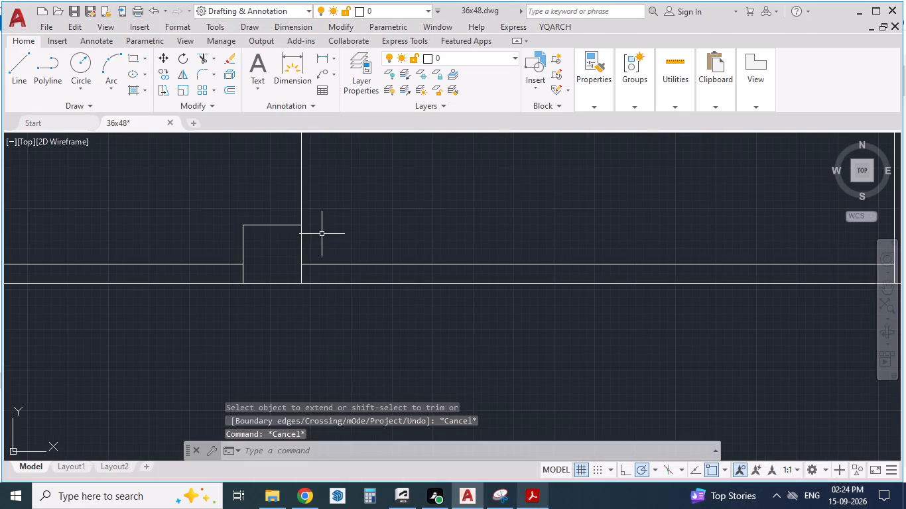
scroll(317, 292, "down", 1)
type("tr")
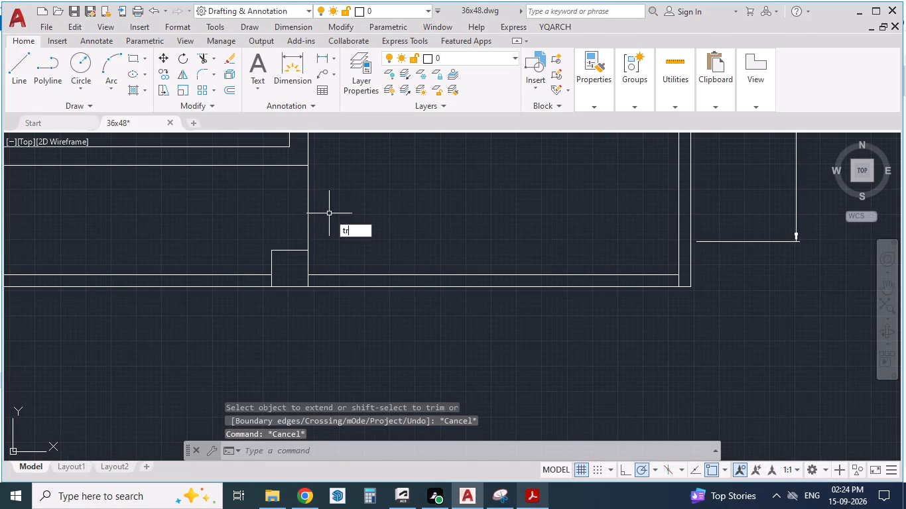
key("Return")
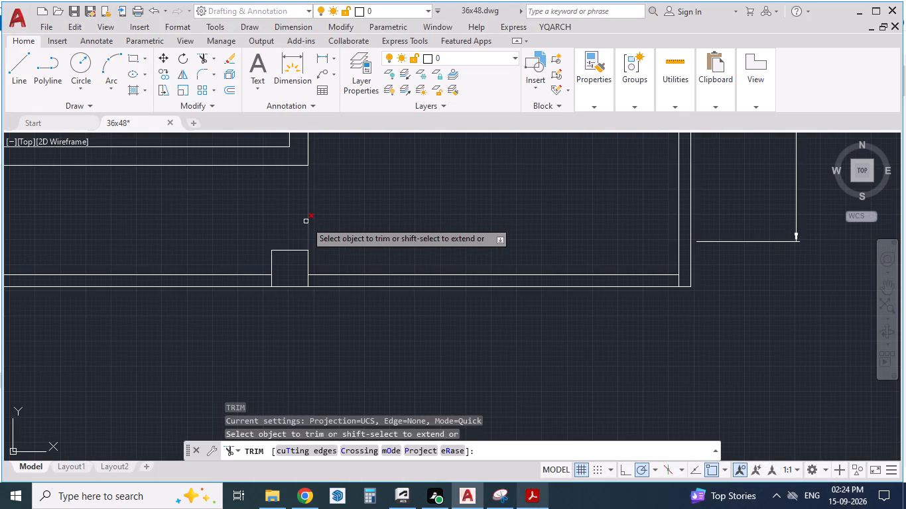
left_click(306, 221)
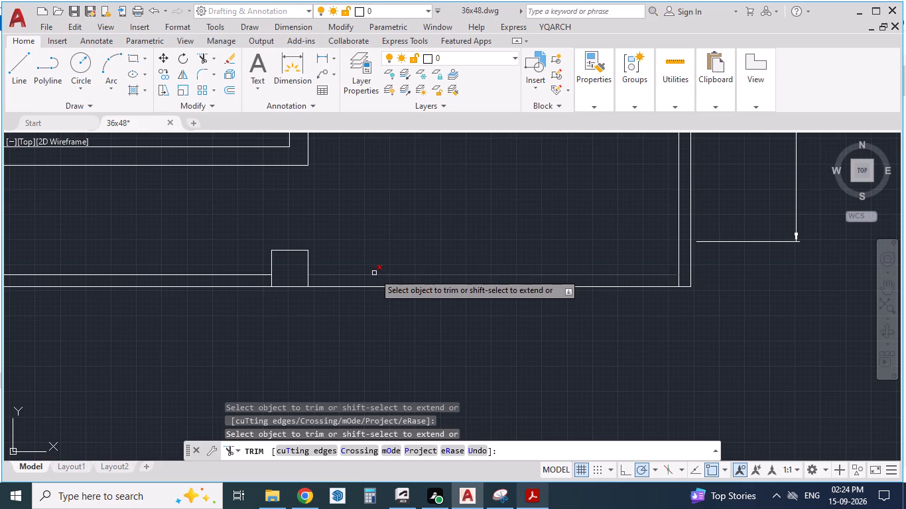
left_click(375, 275)
left_click(375, 286)
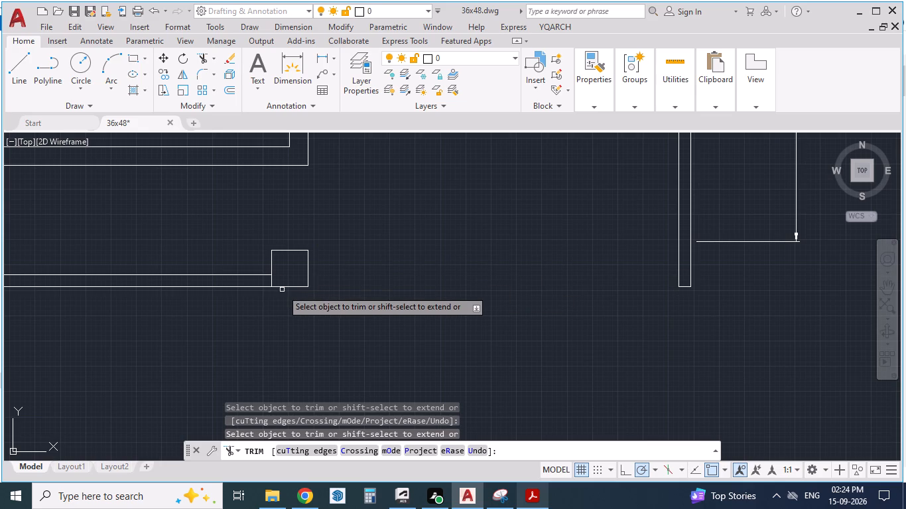
key("Escape")
key("Escape")
Join the entrance pillar's separate outline segments into a single closed polyline.
left_click(322, 237)
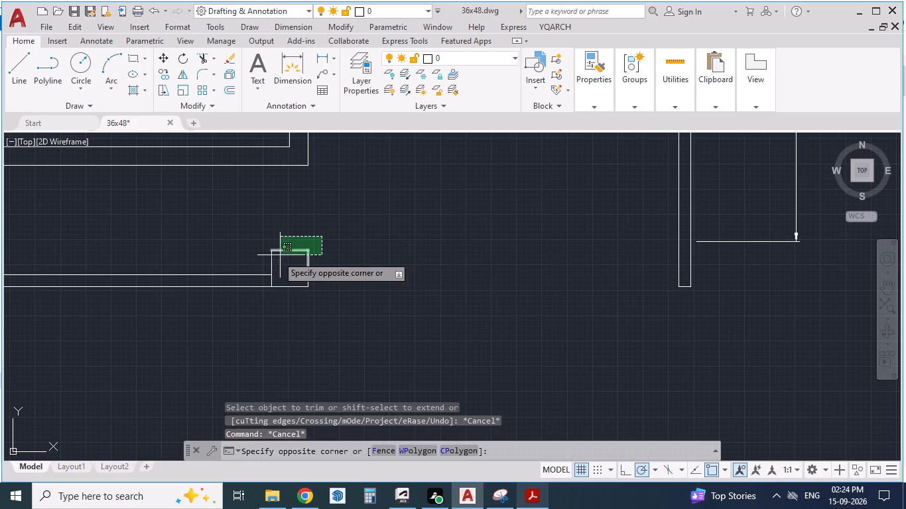
left_click(265, 257)
left_click_drag(345, 313, 327, 311)
left_click(293, 264)
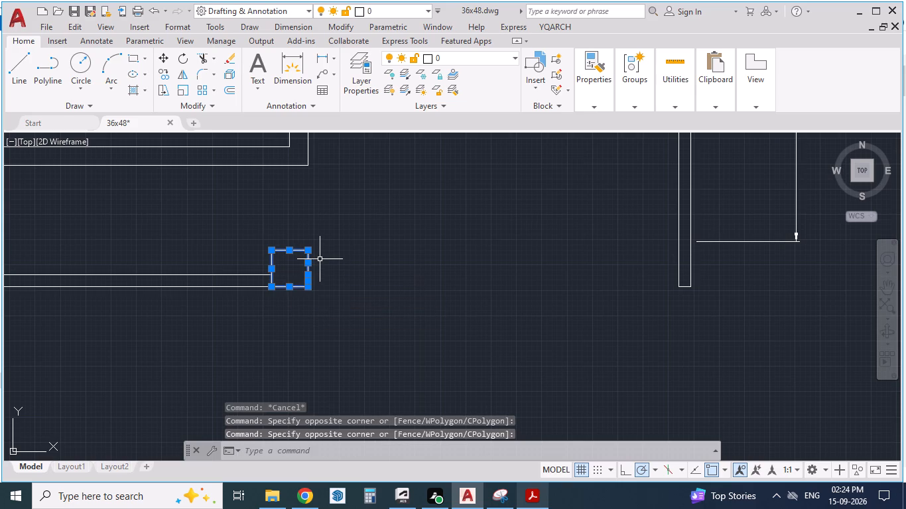
type("join")
key("Return")
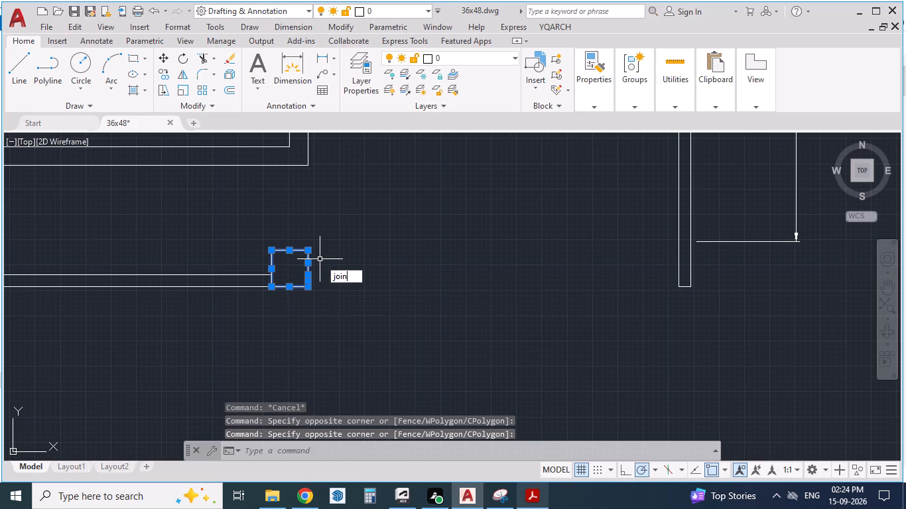
left_click(306, 260)
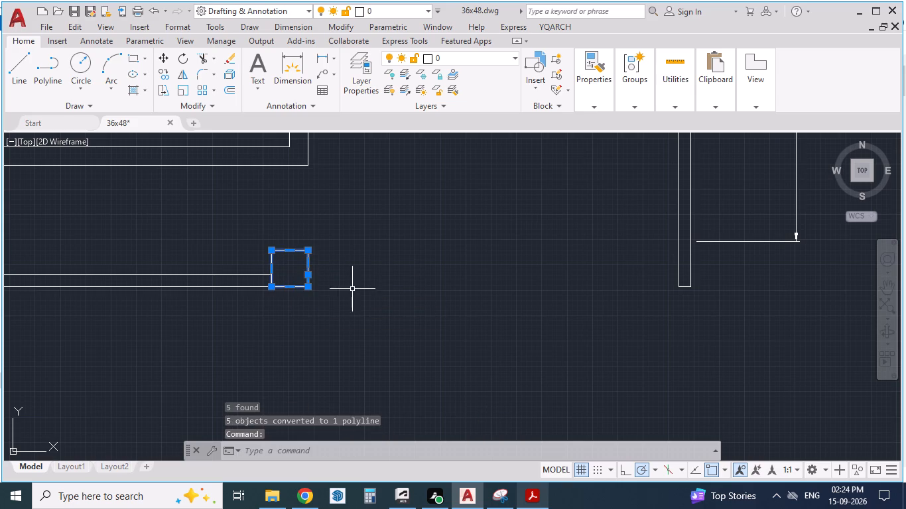
Copy the joined entrance pillar and paste it beside the front end of the portico-side boundary wall.
key("ctrl+c")
left_click_drag(350, 298, 351, 298)
key("ctrl+v")
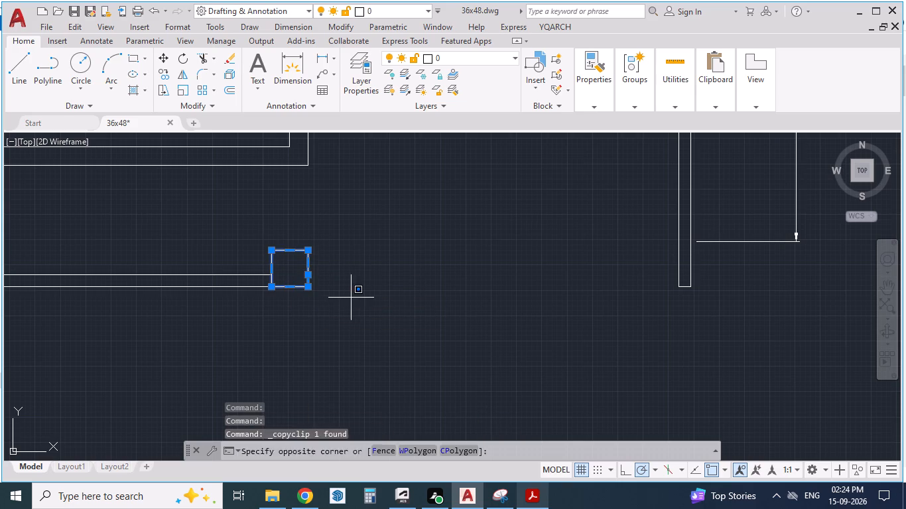
left_click_drag(351, 298, 365, 314)
scroll(661, 280, "up", 2)
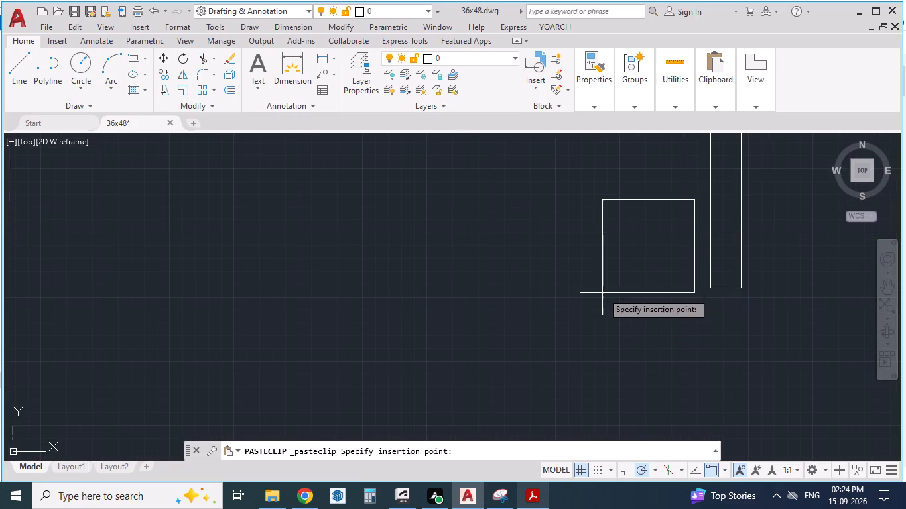
left_click(599, 290)
Move the pasted pillar by its front corner nearest the portico-side boundary wall onto that wall's inner front corner.
left_click(681, 291)
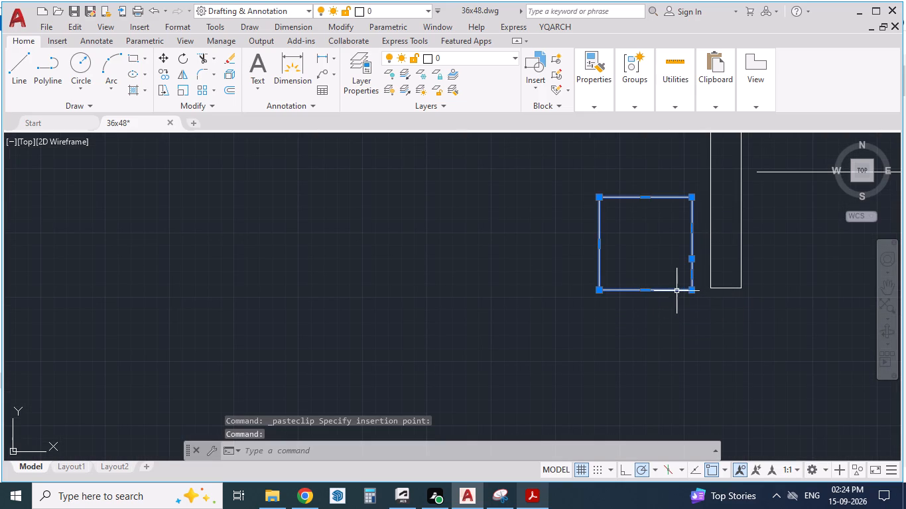
left_click(676, 291)
key("m")
key("Return")
scroll(700, 291, "up", 2)
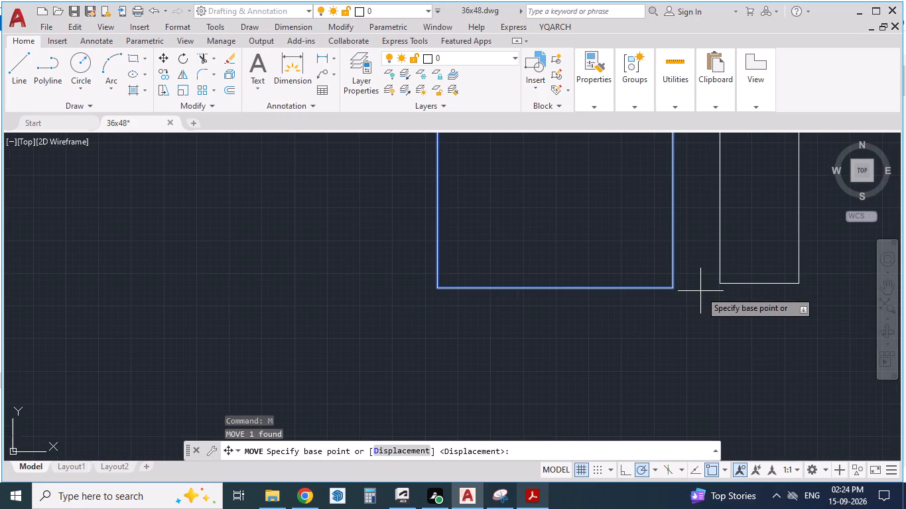
left_click_drag(675, 287, 731, 283)
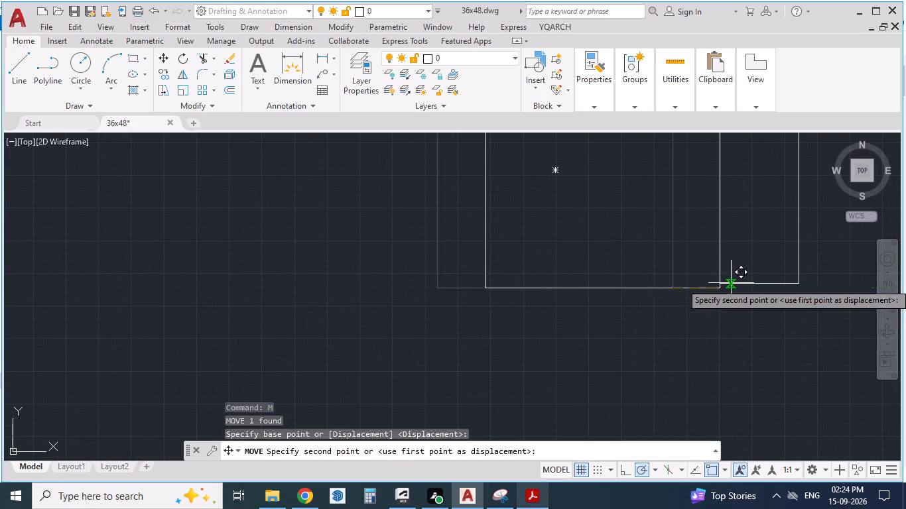
left_click_drag(731, 283, 718, 283)
left_click(716, 284)
scroll(587, 322, "down", 3)
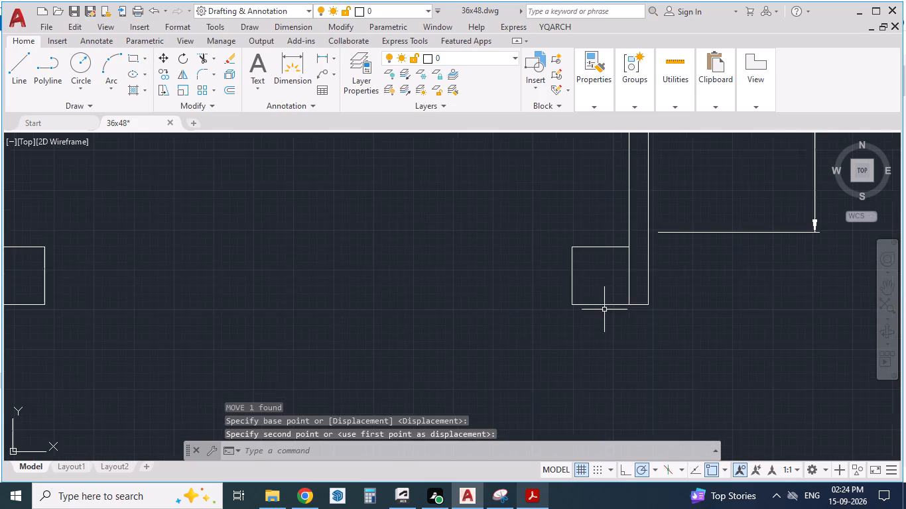
scroll(602, 340, "down", 1)
Check the corner pillar's position in the PDF plan and select the copied pillar at the portico-side boundary wall.
left_click(527, 498)
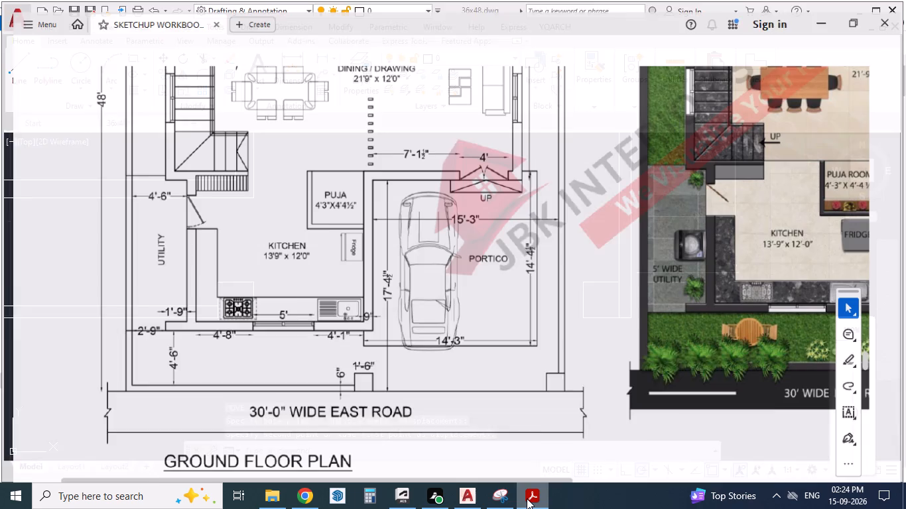
left_click(527, 498)
scroll(590, 339, "up", 2)
scroll(596, 324, "down", 1)
left_click(600, 306)
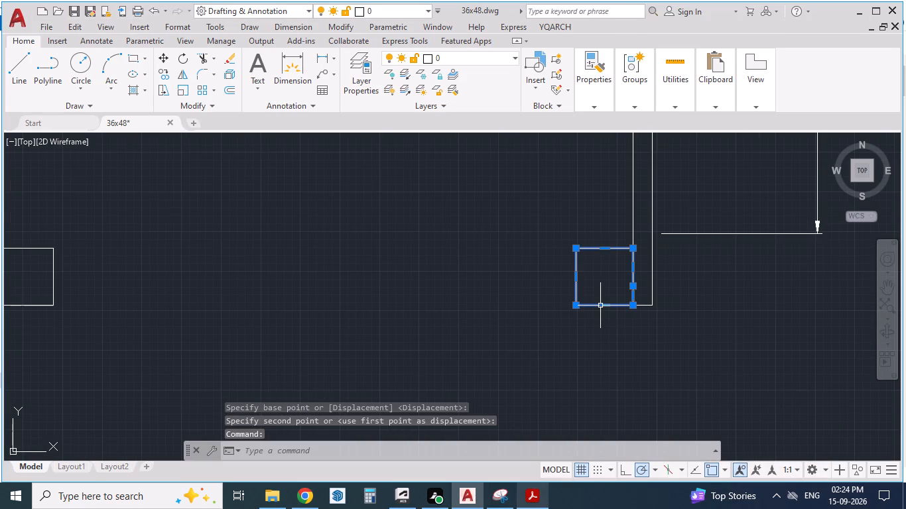
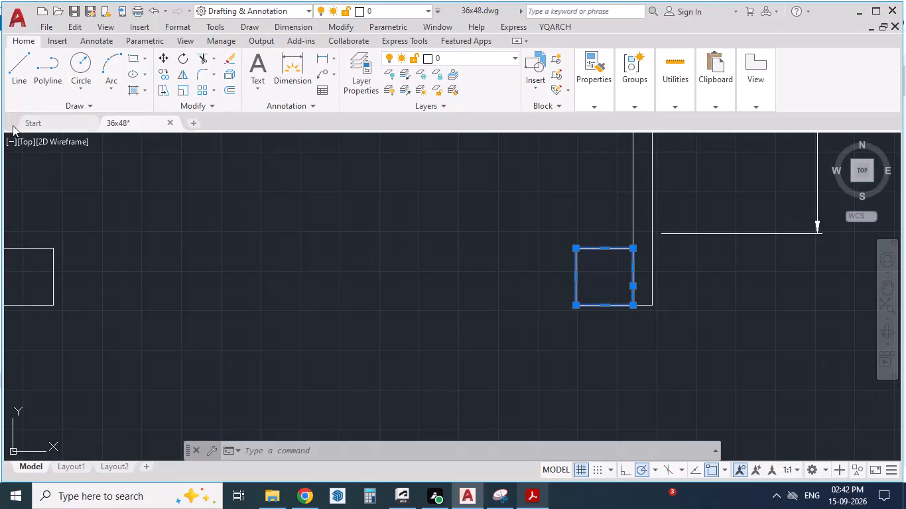
Move the copied corner pillar by its front corner nearest the portico-side boundary wall onto that wall's outer front corner.
scroll(561, 0, "up", 1)
scroll(604, 123, "up", 2)
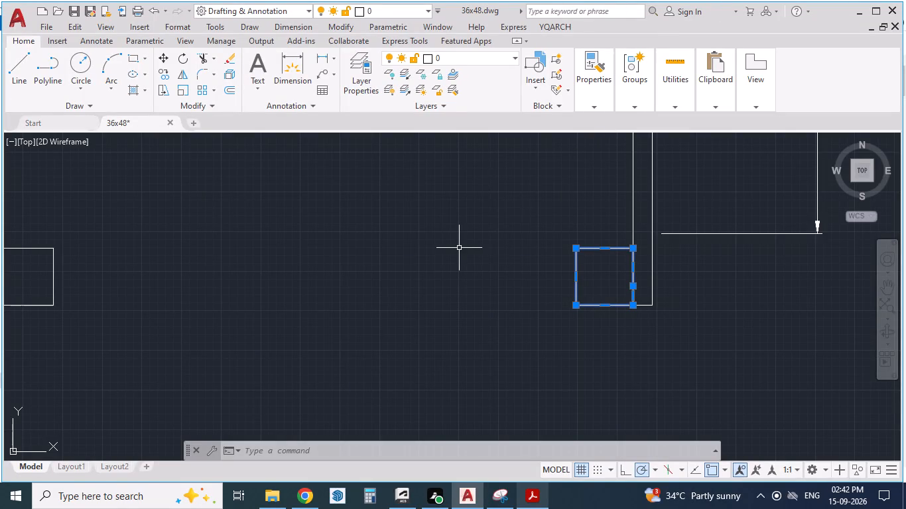
scroll(722, 300, "up", 2)
key("m")
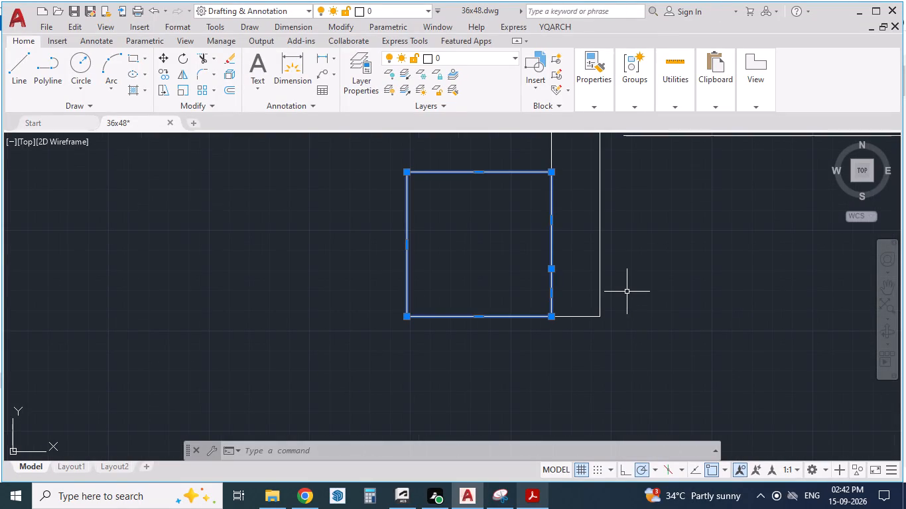
key("Return")
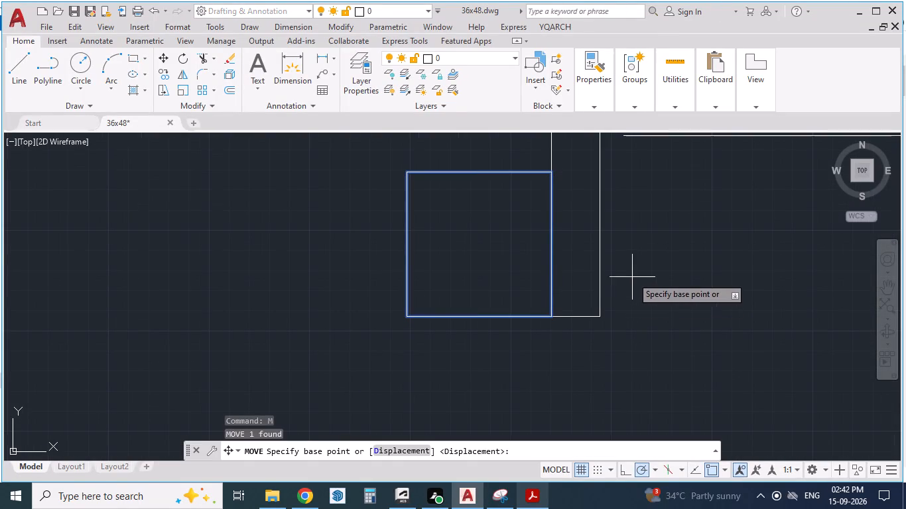
scroll(578, 302, "up", 2)
left_click_drag(527, 331, 568, 331)
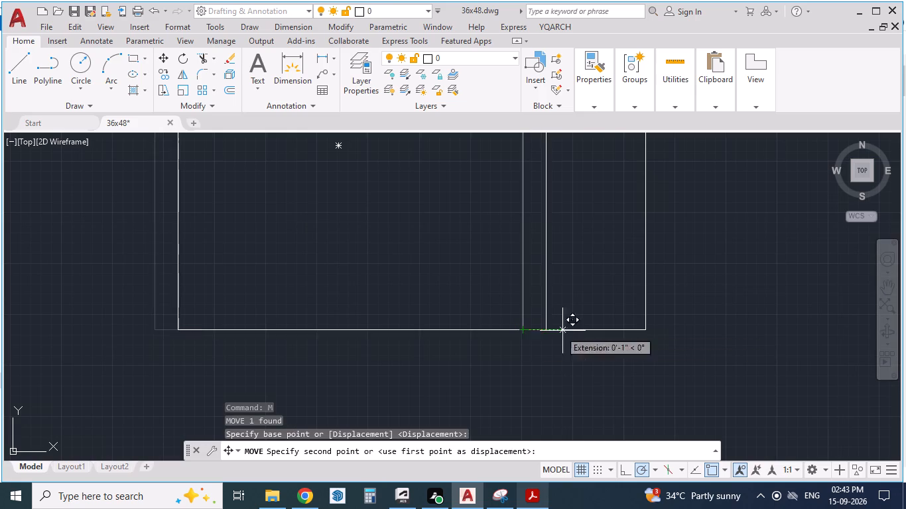
left_click_drag(568, 331, 642, 331)
left_click(642, 331)
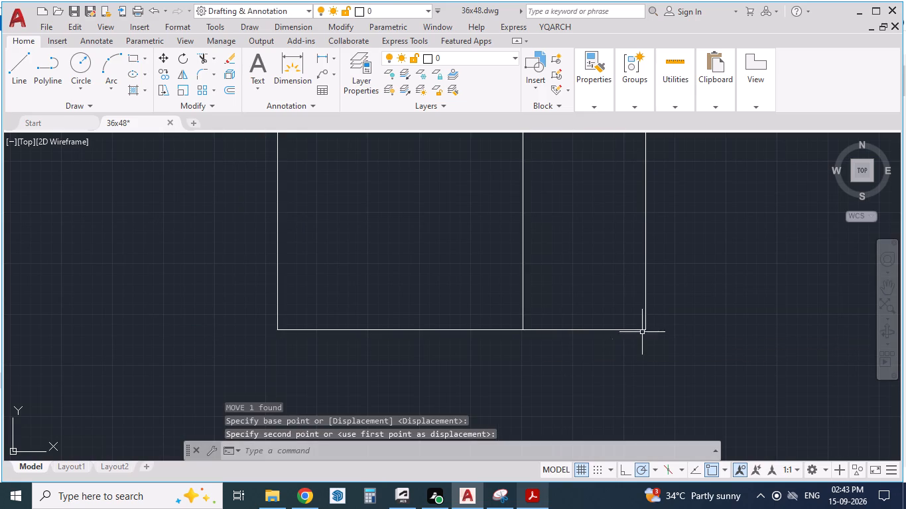
Trim away the portico-side boundary wall's inner line where it runs through the corner pillar.
scroll(509, 424, "down", 3)
scroll(517, 358, "up", 2)
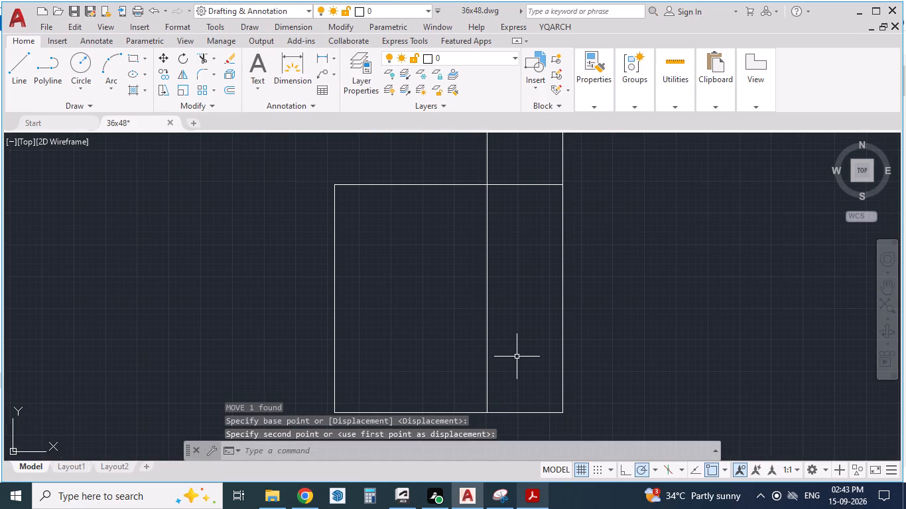
type("tr")
key("Return")
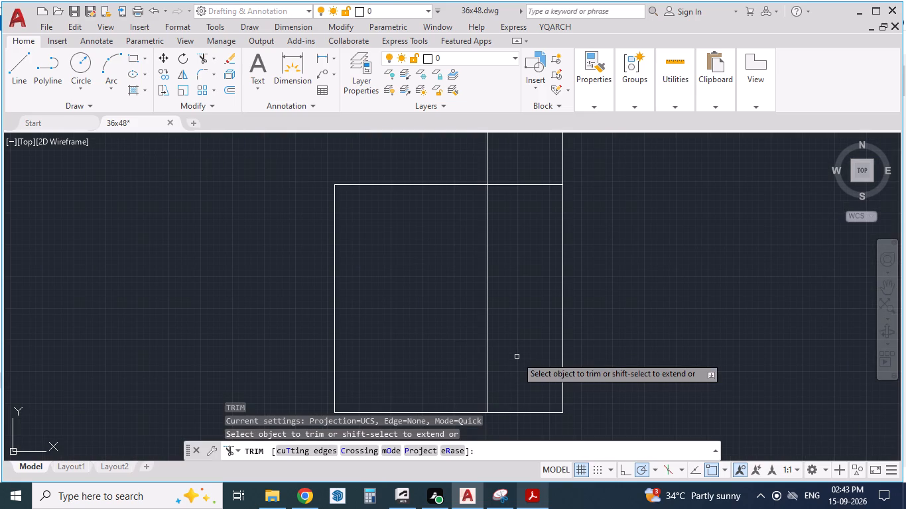
left_click(487, 342)
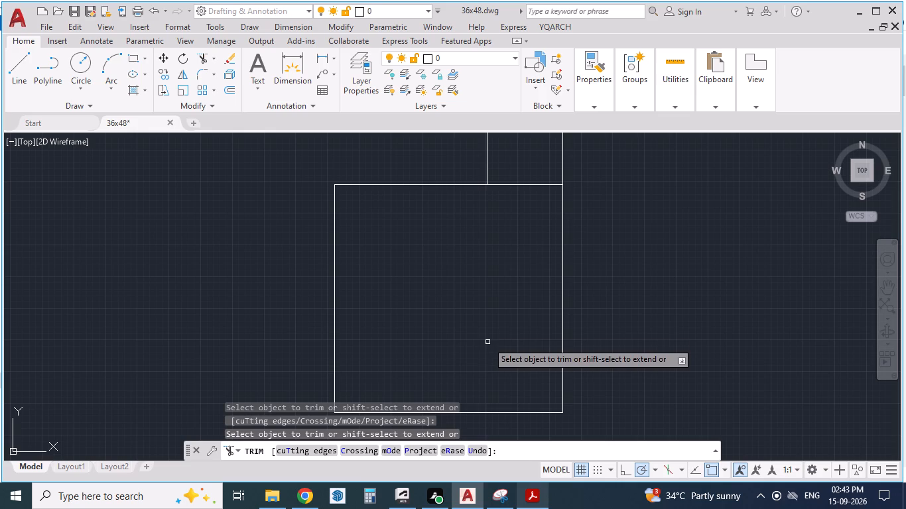
scroll(503, 341, "down", 1)
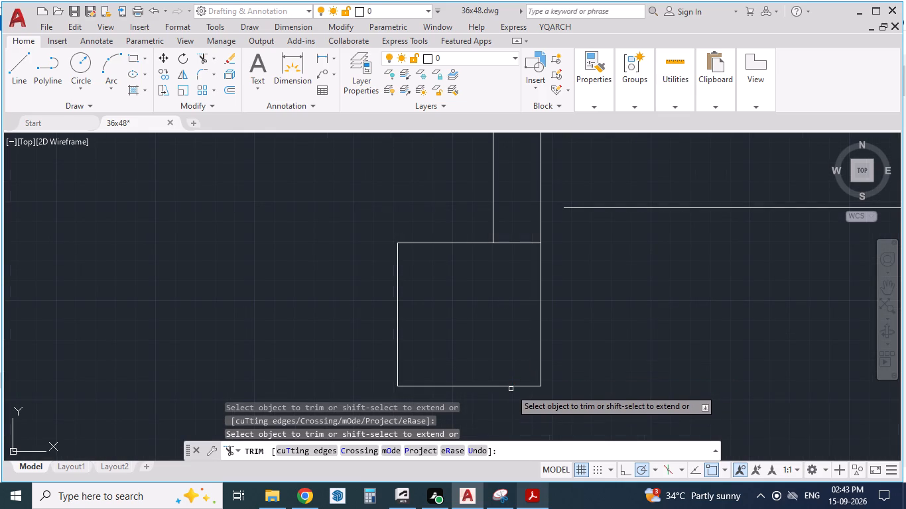
scroll(531, 370, "up", 1)
scroll(531, 370, "down", 3)
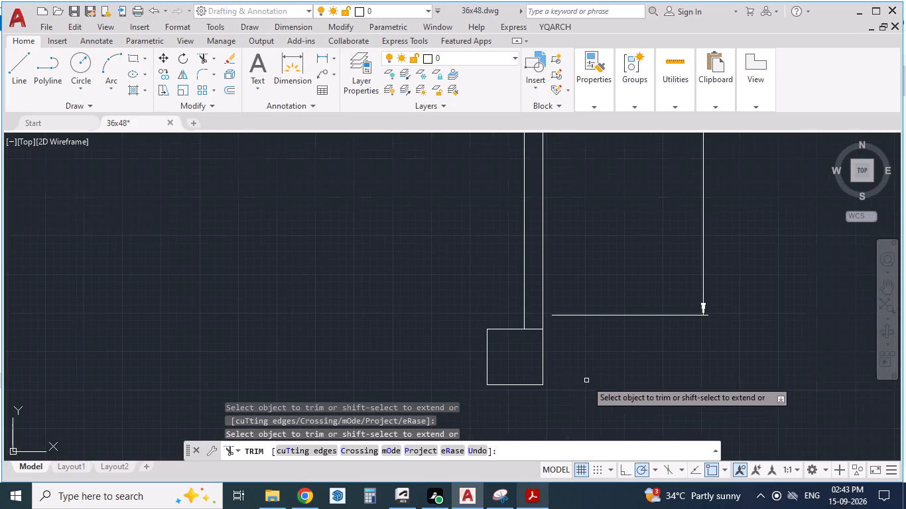
scroll(586, 380, "down", 3)
scroll(519, 405, "up", 1)
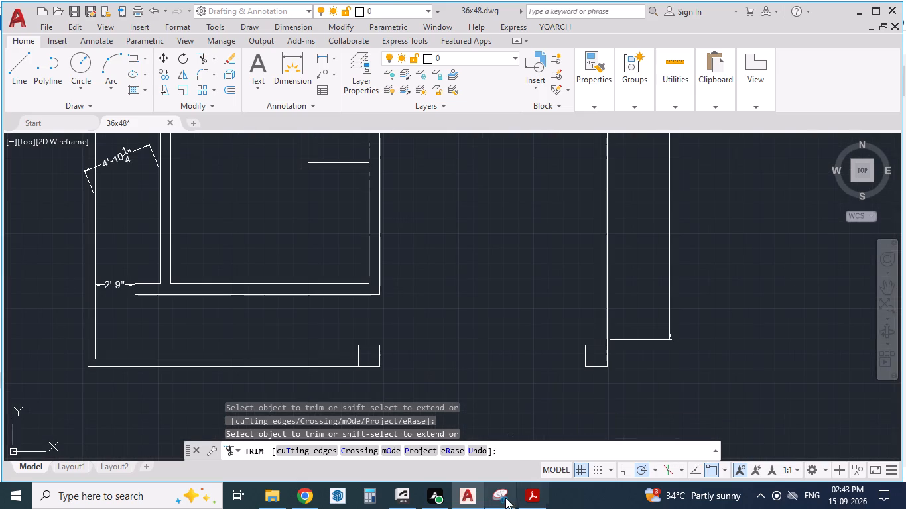
Compare the drawing with the PDF ground floor plan, examining the puja, portico and dining/drawing areas for missing elements.
left_click(535, 496)
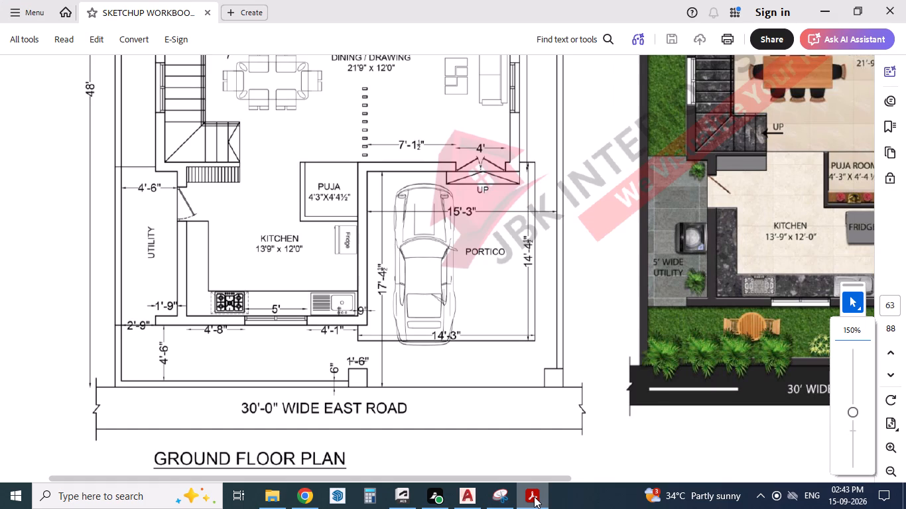
left_click(534, 496)
scroll(468, 302, "down", 3)
scroll(484, 357, "up", 2)
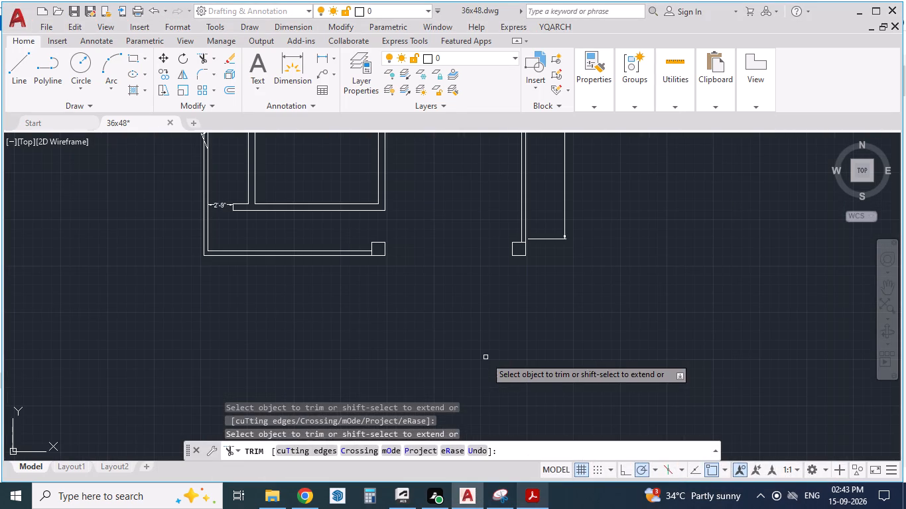
key("Escape")
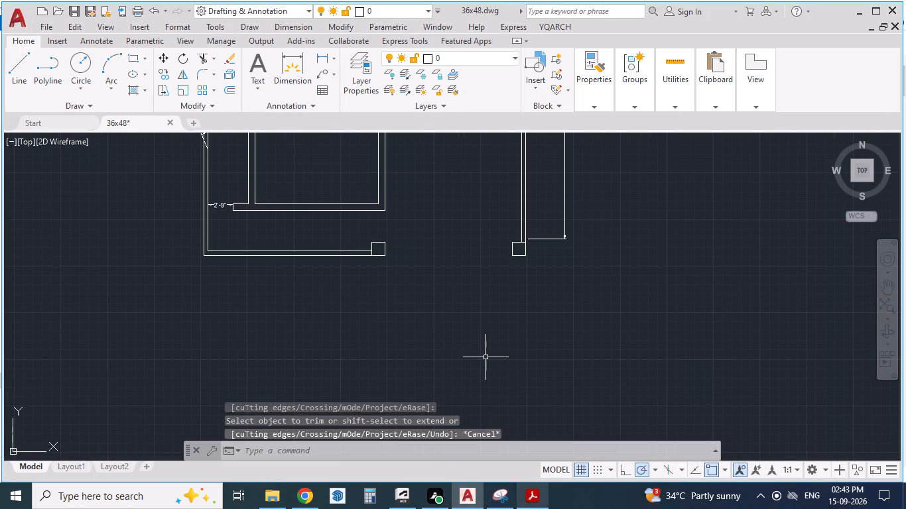
scroll(524, 347, "down", 2)
scroll(529, 236, "up", 1)
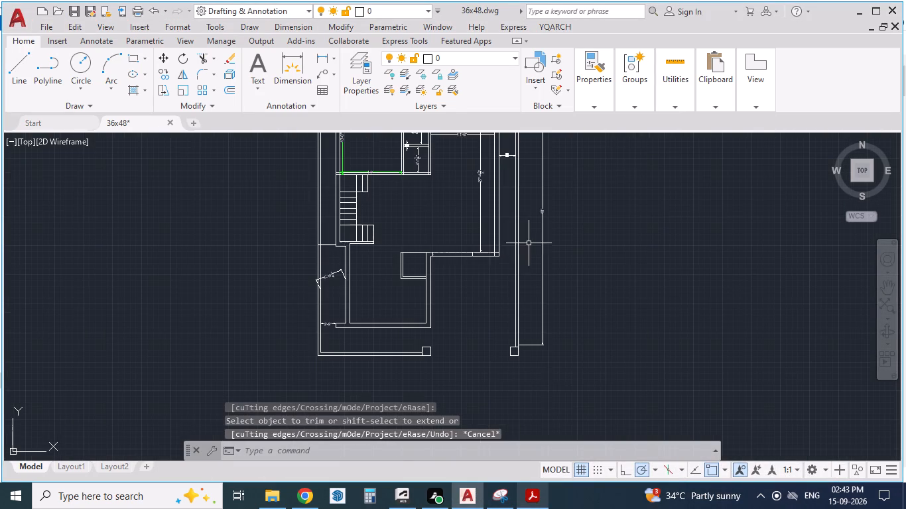
left_click(538, 496)
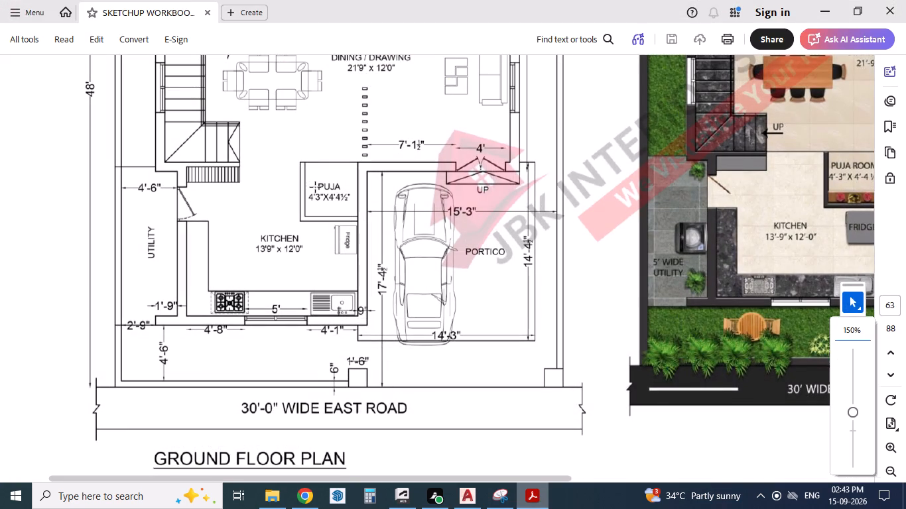
left_click_drag(316, 188, 349, 209)
left_click(349, 209)
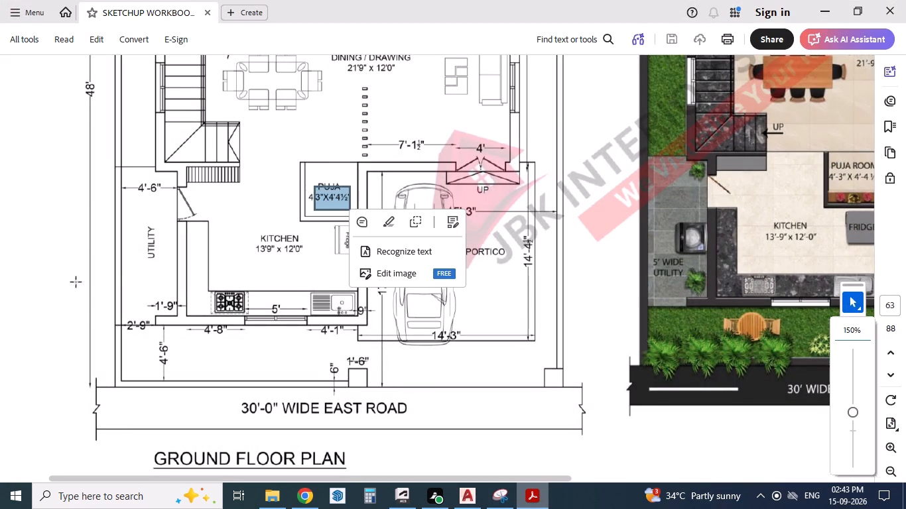
left_click(66, 282)
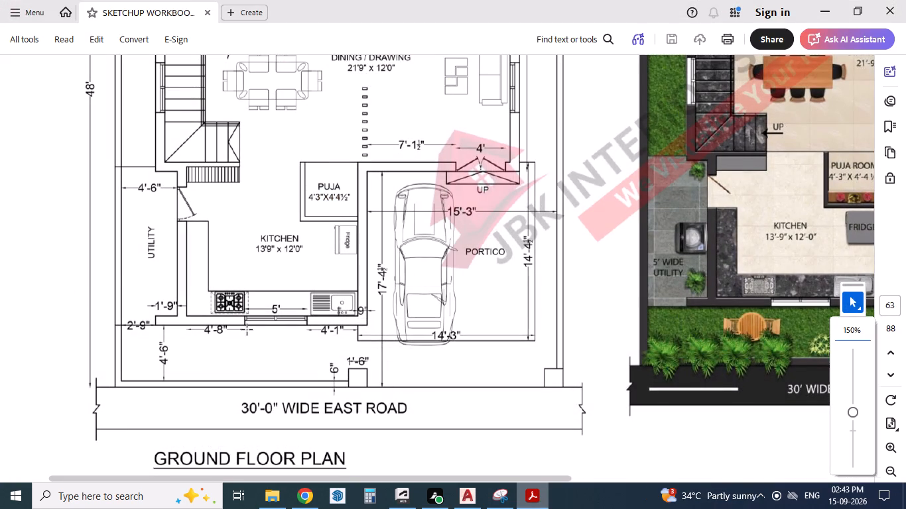
scroll(246, 394, "down", 2)
scroll(246, 394, "up", 2)
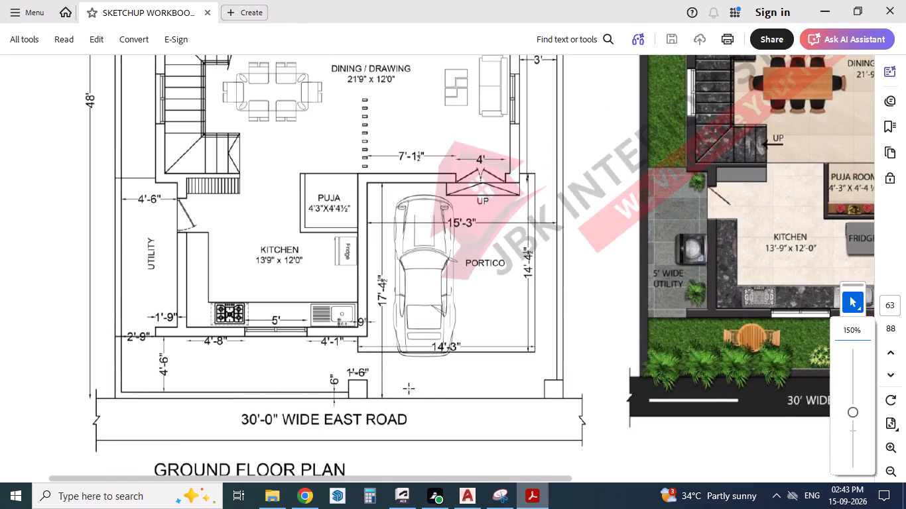
left_click(535, 496)
scroll(346, 373, "down", 1)
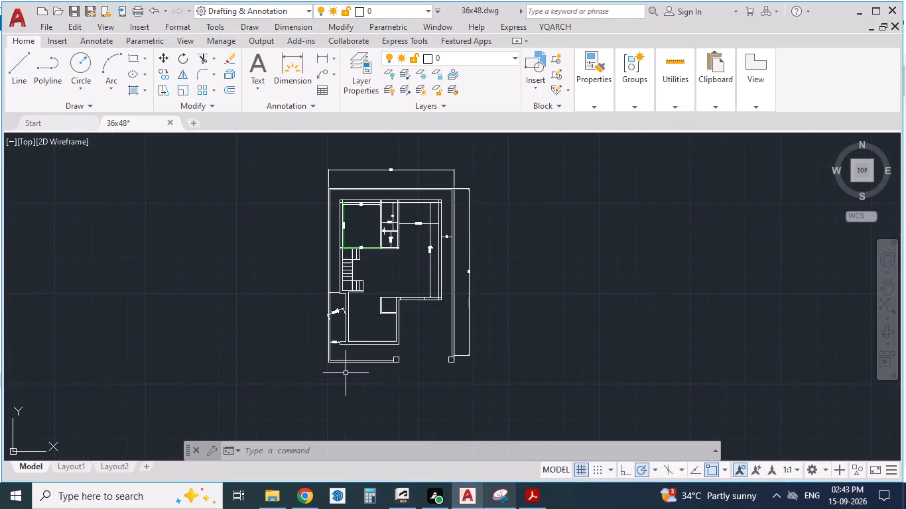
Draw a 4" wide partition strip from the portico-side wall near the puja room straight back into the dining/drawing area.
scroll(393, 323, "up", 5)
scroll(418, 352, "down", 1)
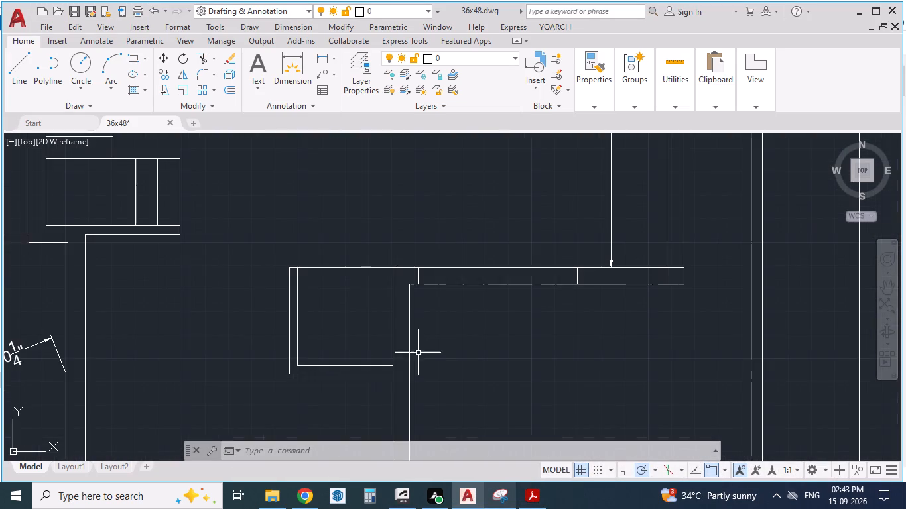
scroll(438, 276, "up", 3)
scroll(450, 319, "down", 4)
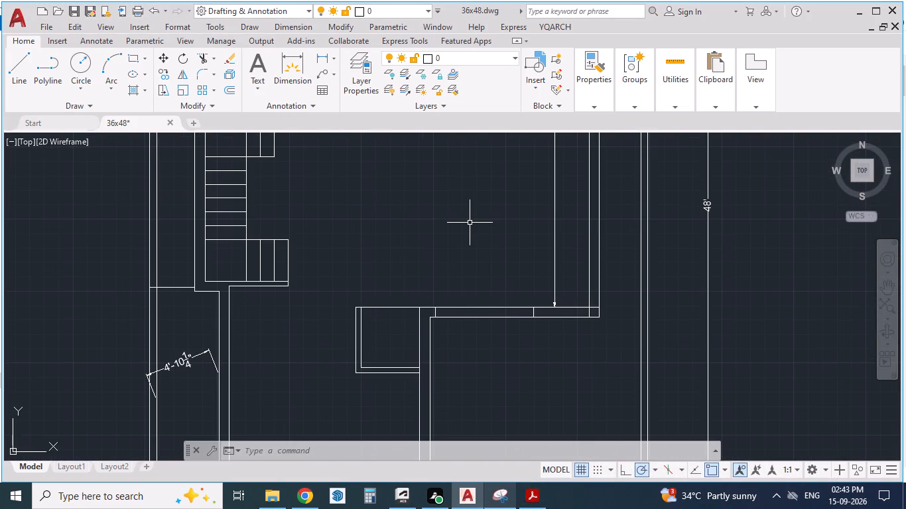
key("l")
key("Return")
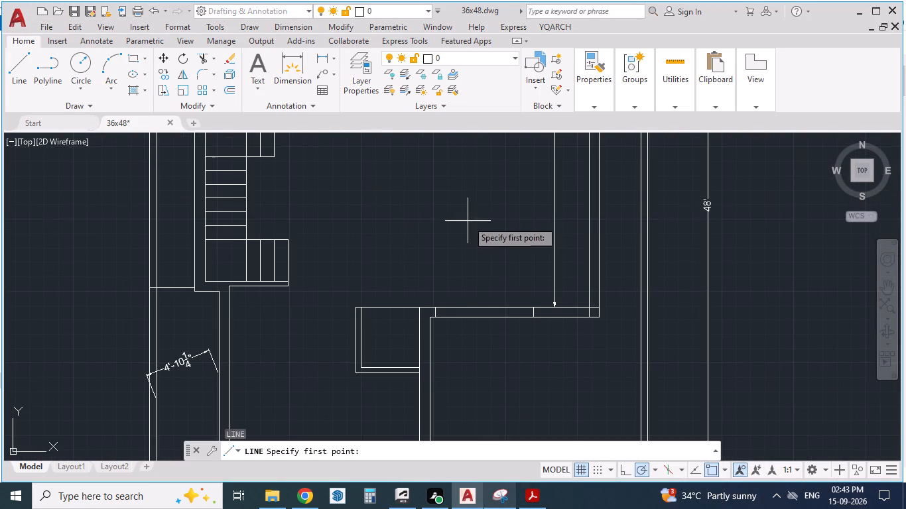
scroll(444, 278, "up", 1)
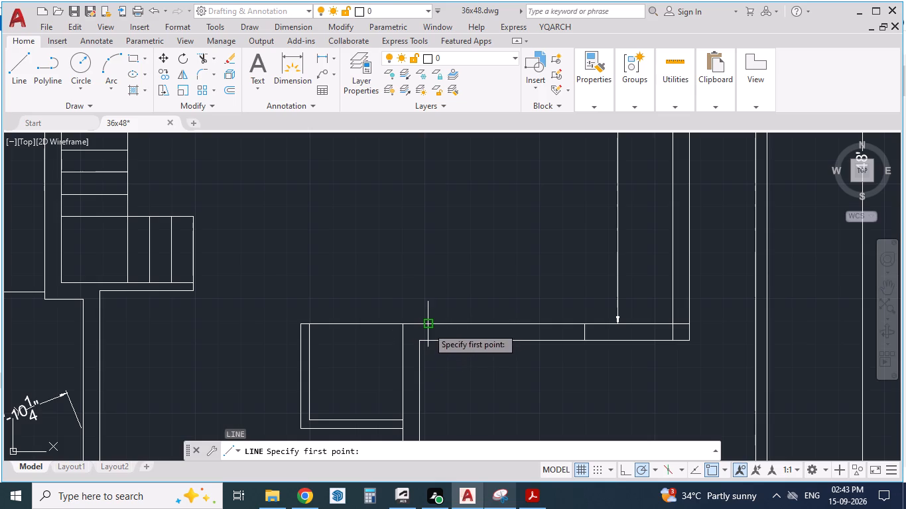
left_click(428, 324)
scroll(415, 338, "down", 1)
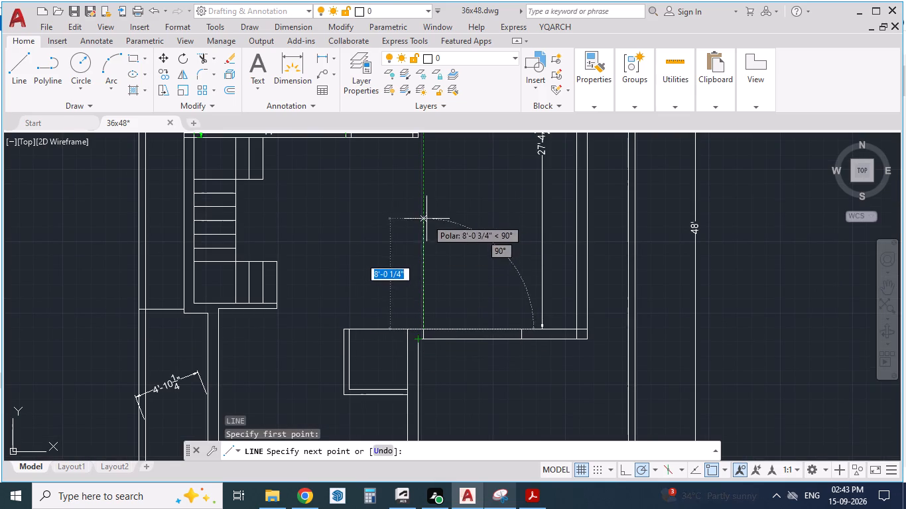
left_click(424, 243)
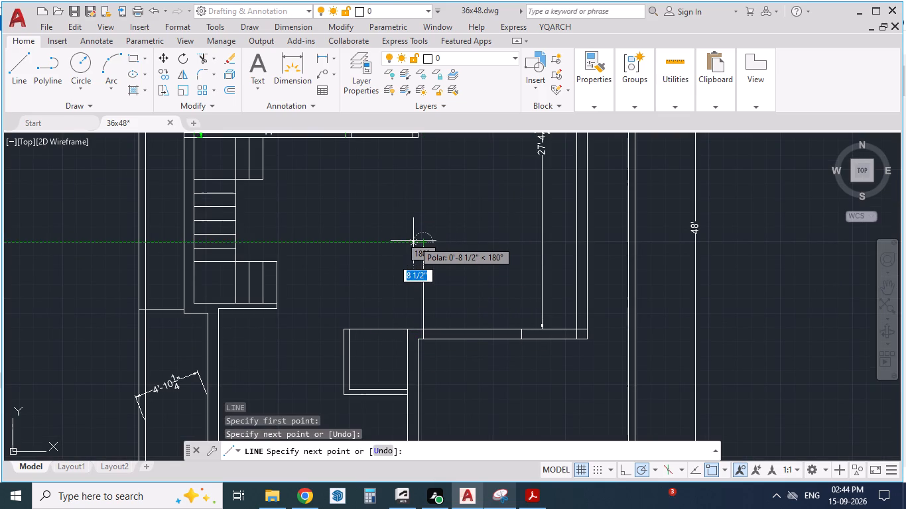
type("4\"")
key("Return")
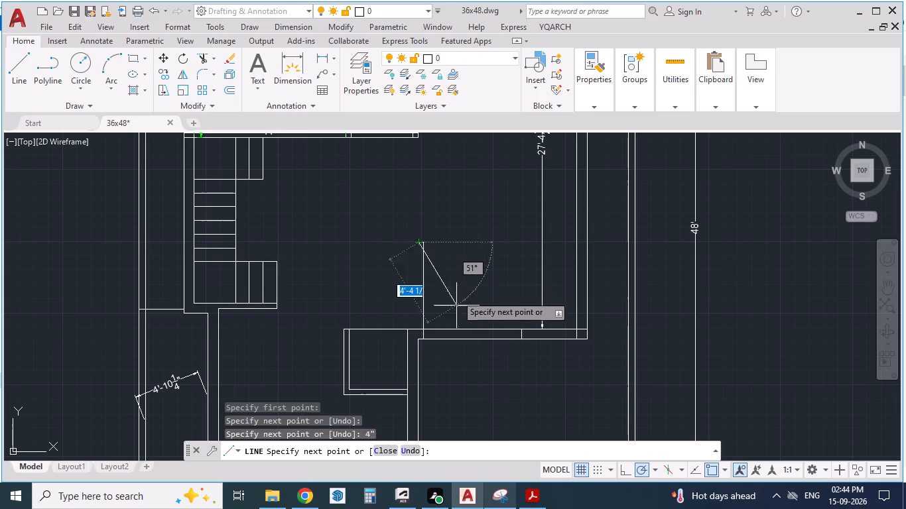
scroll(422, 334, "up", 1)
left_click(412, 326)
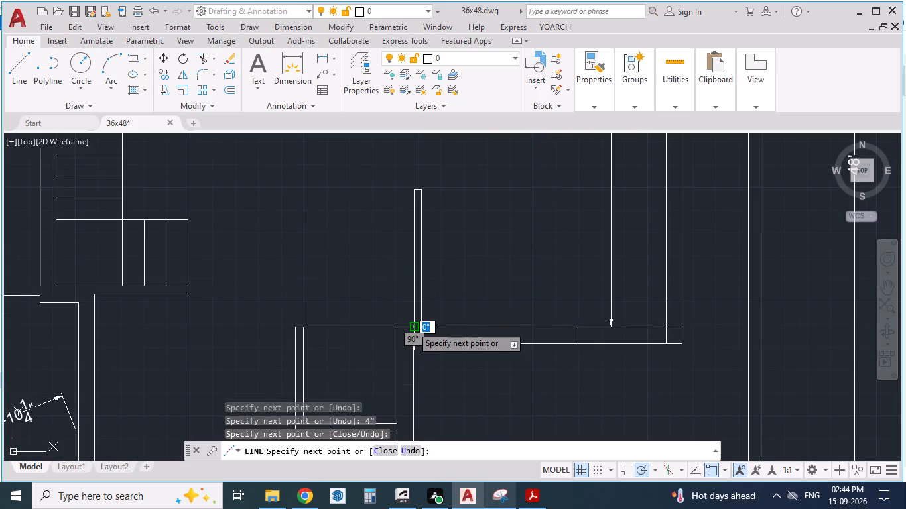
key("Return")
scroll(412, 326, "up", 2)
scroll(407, 336, "down", 2)
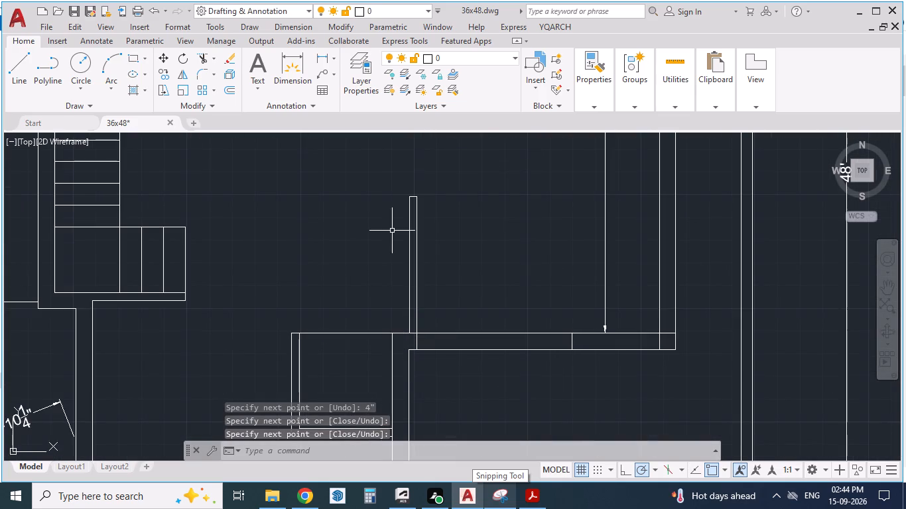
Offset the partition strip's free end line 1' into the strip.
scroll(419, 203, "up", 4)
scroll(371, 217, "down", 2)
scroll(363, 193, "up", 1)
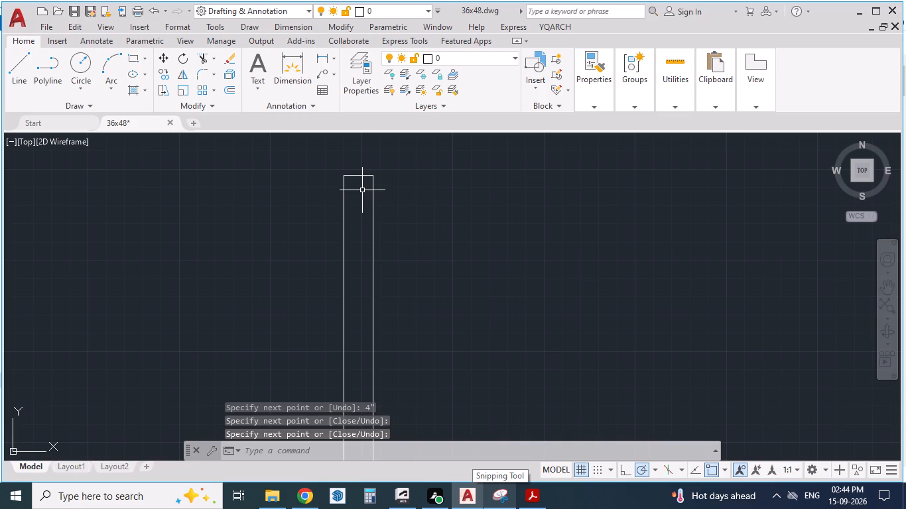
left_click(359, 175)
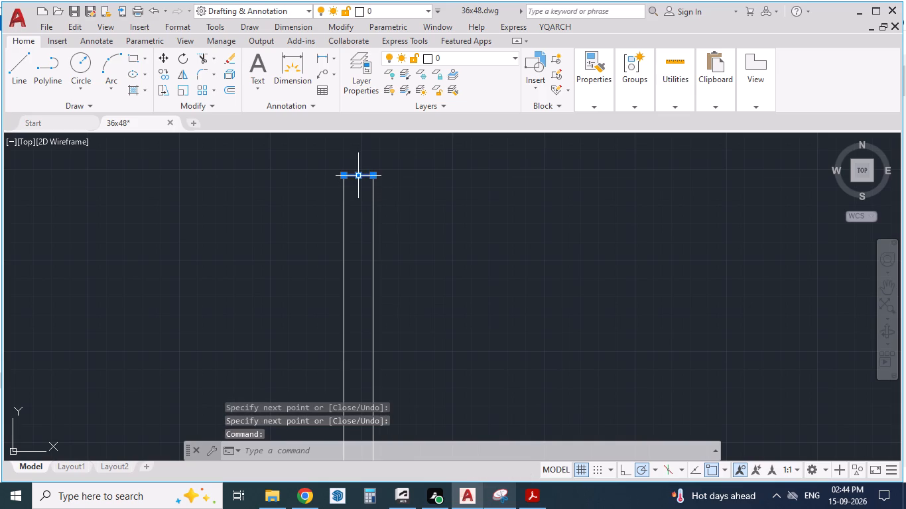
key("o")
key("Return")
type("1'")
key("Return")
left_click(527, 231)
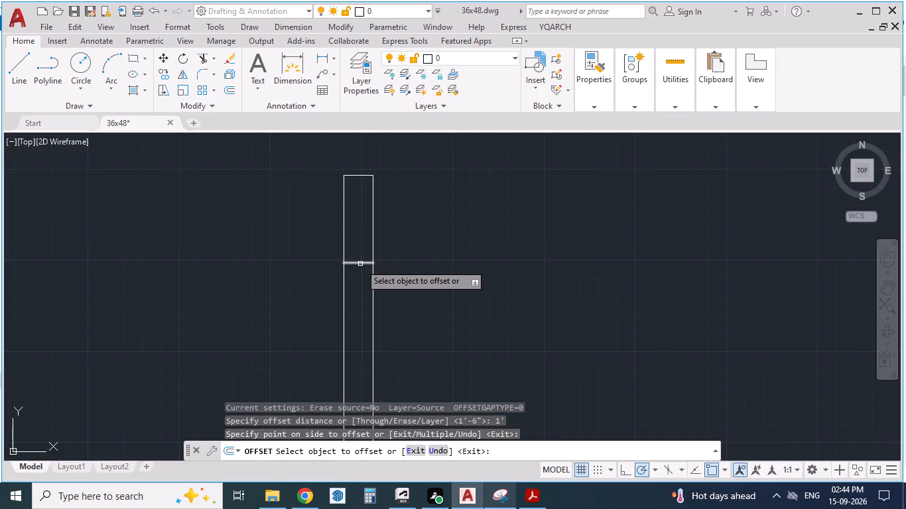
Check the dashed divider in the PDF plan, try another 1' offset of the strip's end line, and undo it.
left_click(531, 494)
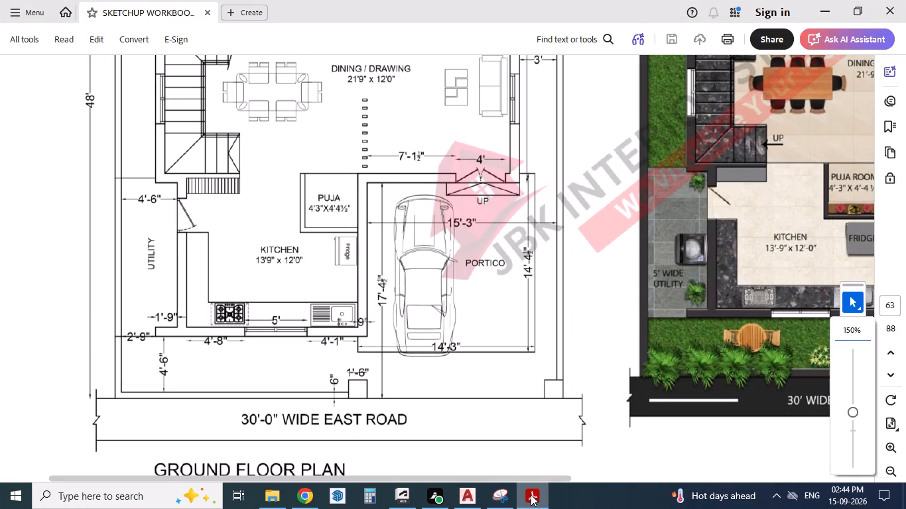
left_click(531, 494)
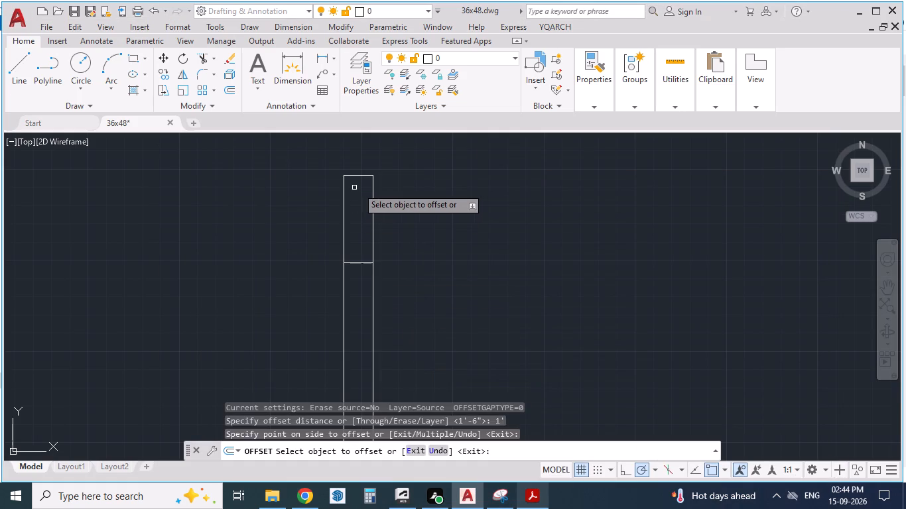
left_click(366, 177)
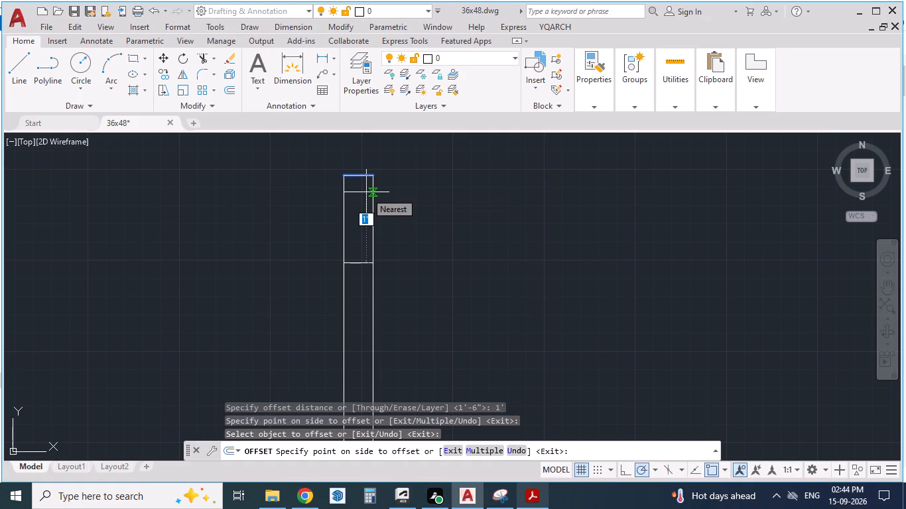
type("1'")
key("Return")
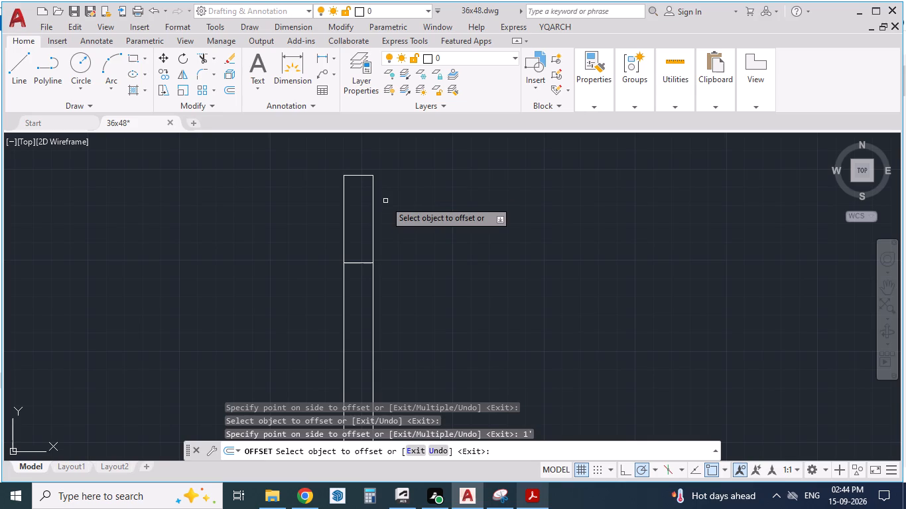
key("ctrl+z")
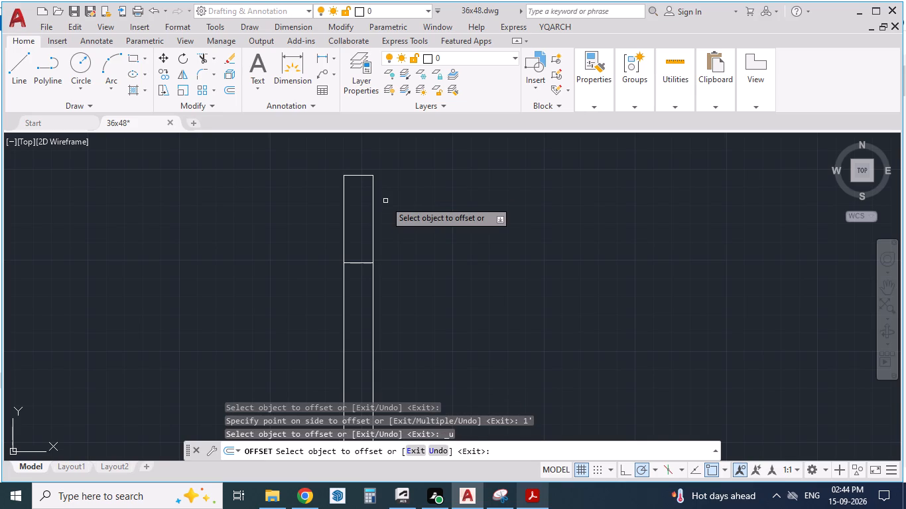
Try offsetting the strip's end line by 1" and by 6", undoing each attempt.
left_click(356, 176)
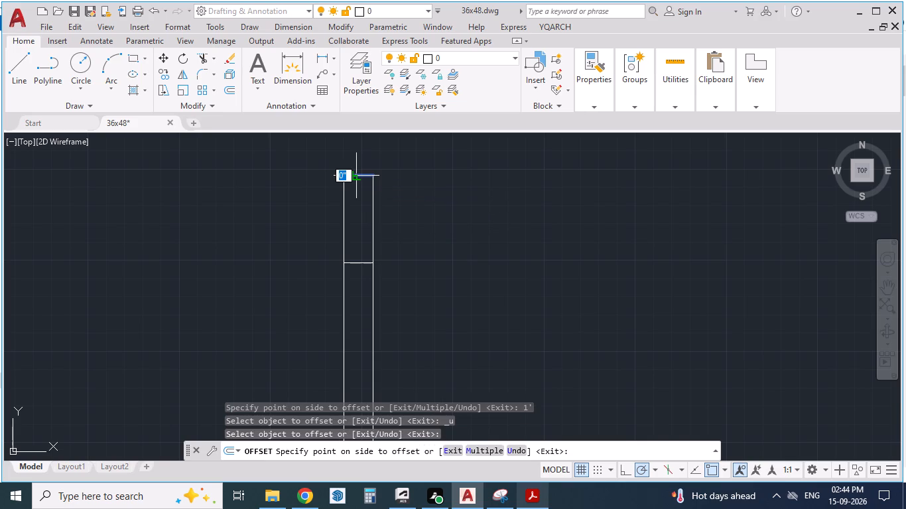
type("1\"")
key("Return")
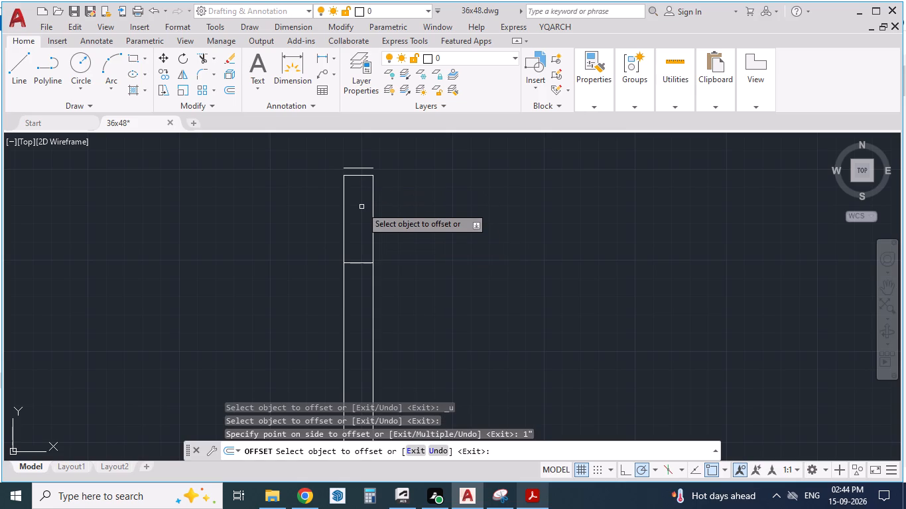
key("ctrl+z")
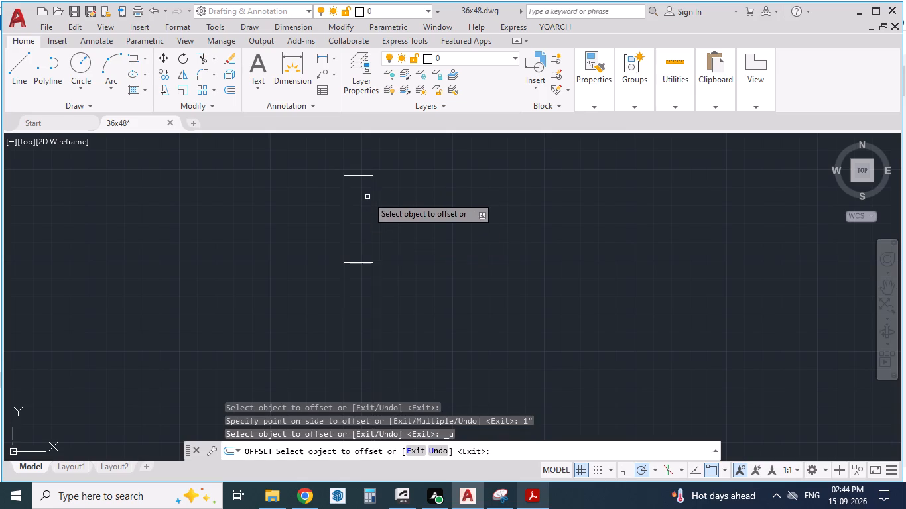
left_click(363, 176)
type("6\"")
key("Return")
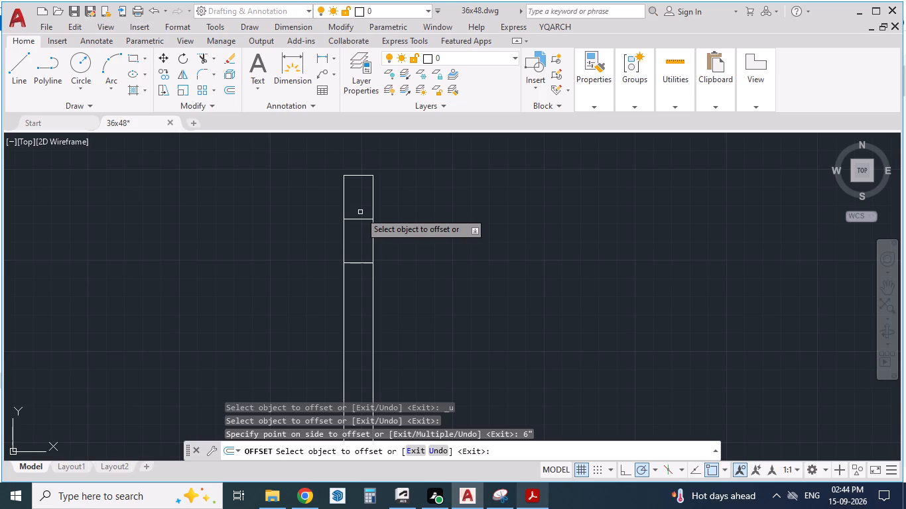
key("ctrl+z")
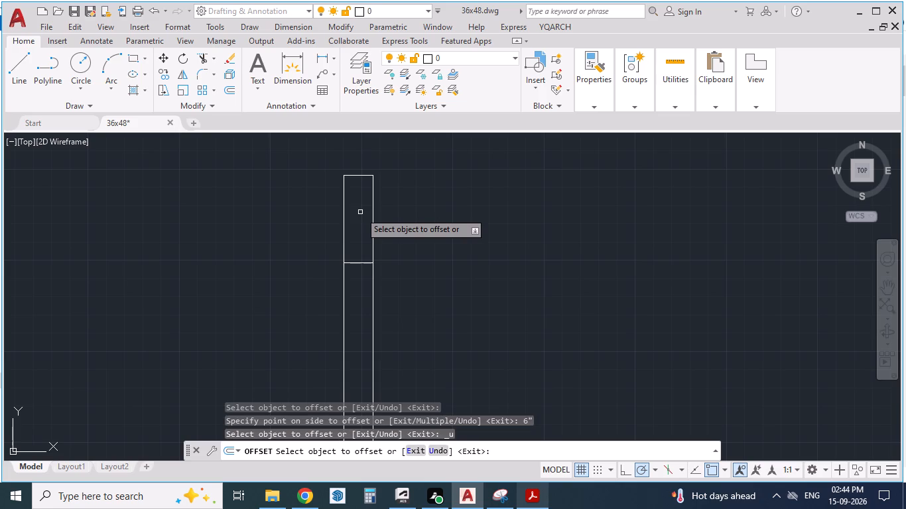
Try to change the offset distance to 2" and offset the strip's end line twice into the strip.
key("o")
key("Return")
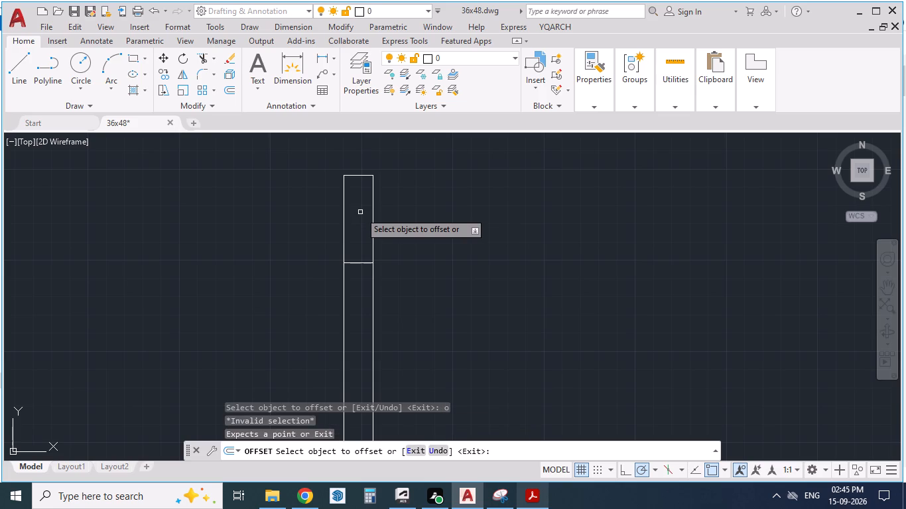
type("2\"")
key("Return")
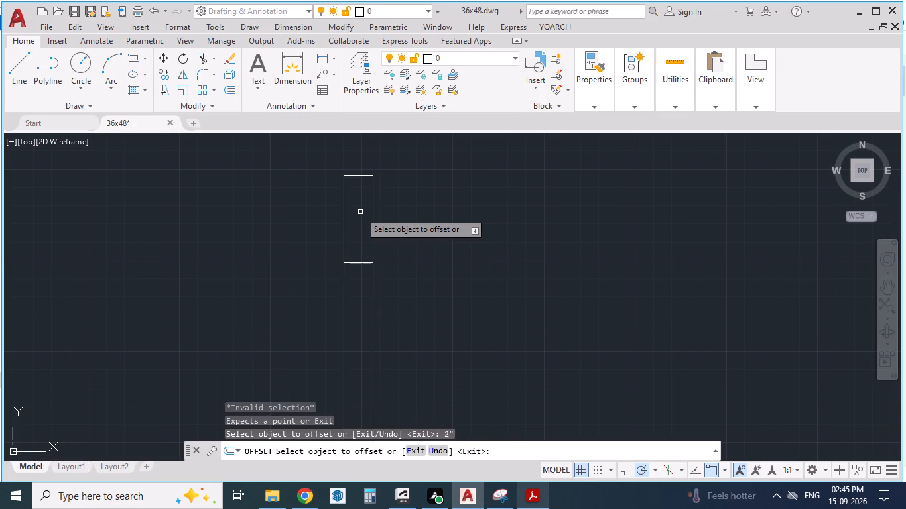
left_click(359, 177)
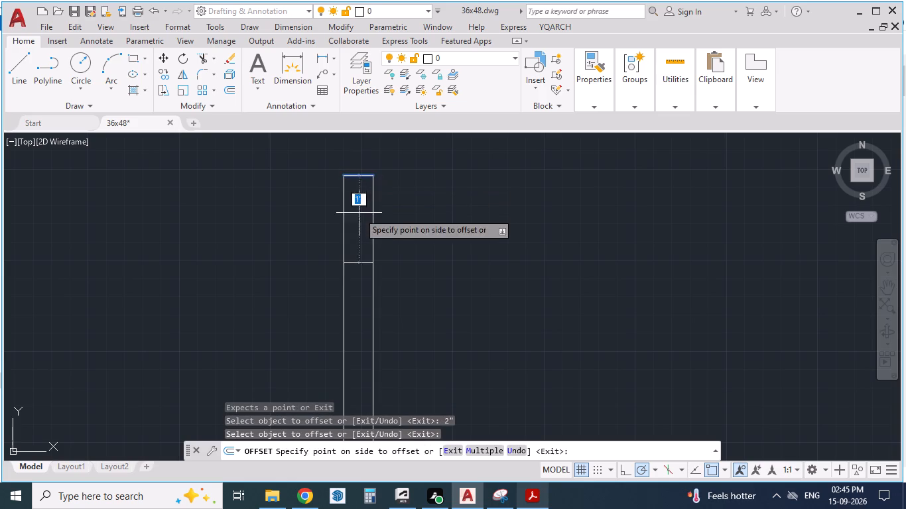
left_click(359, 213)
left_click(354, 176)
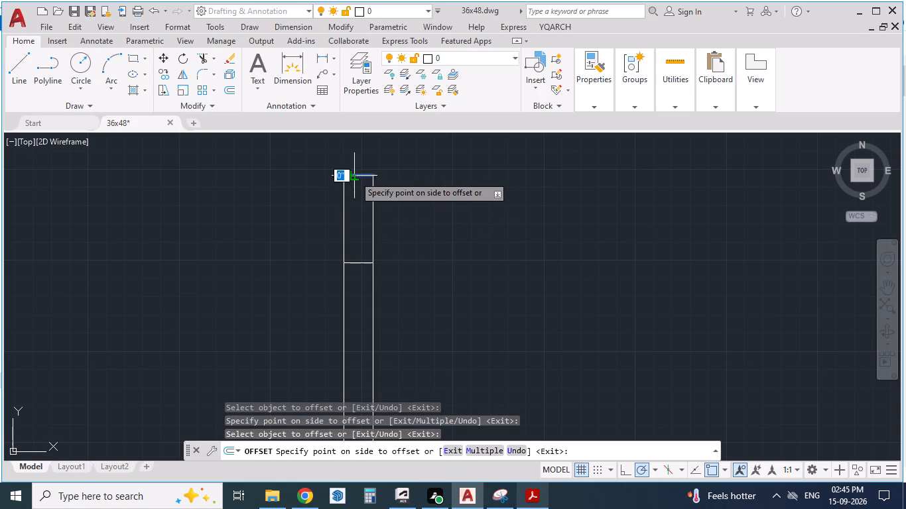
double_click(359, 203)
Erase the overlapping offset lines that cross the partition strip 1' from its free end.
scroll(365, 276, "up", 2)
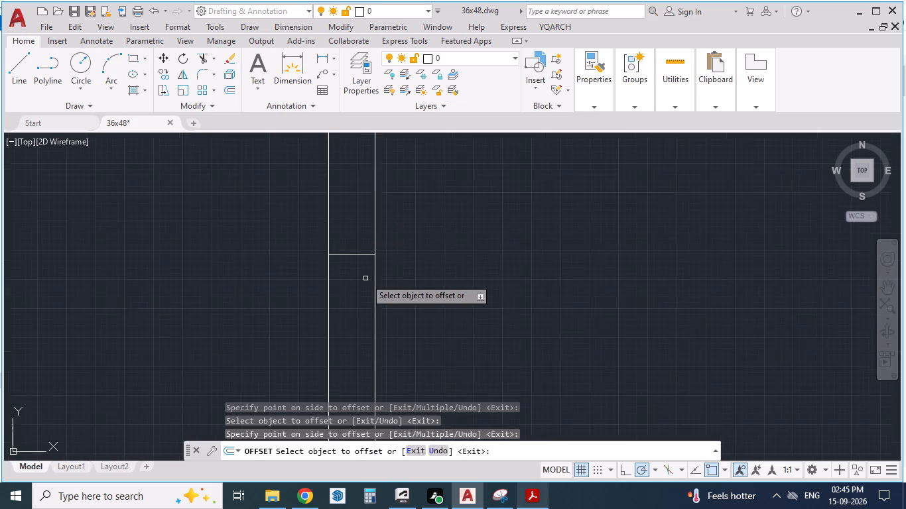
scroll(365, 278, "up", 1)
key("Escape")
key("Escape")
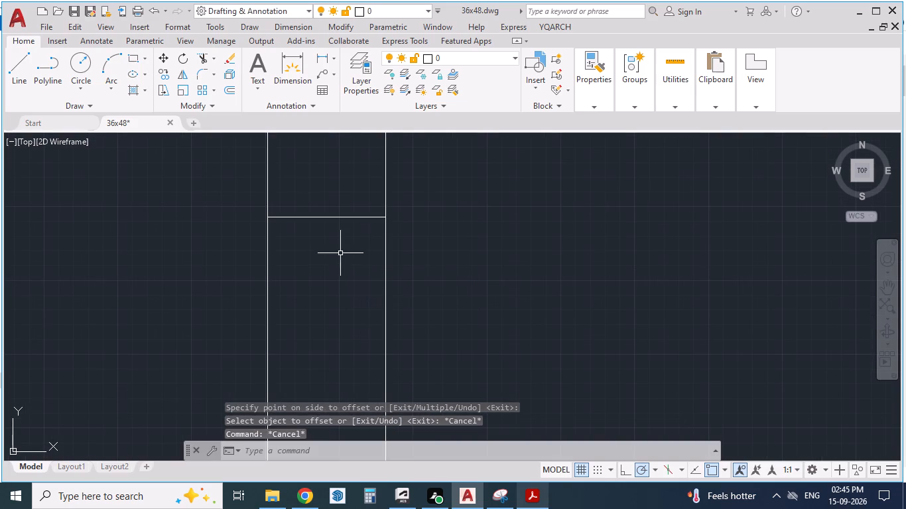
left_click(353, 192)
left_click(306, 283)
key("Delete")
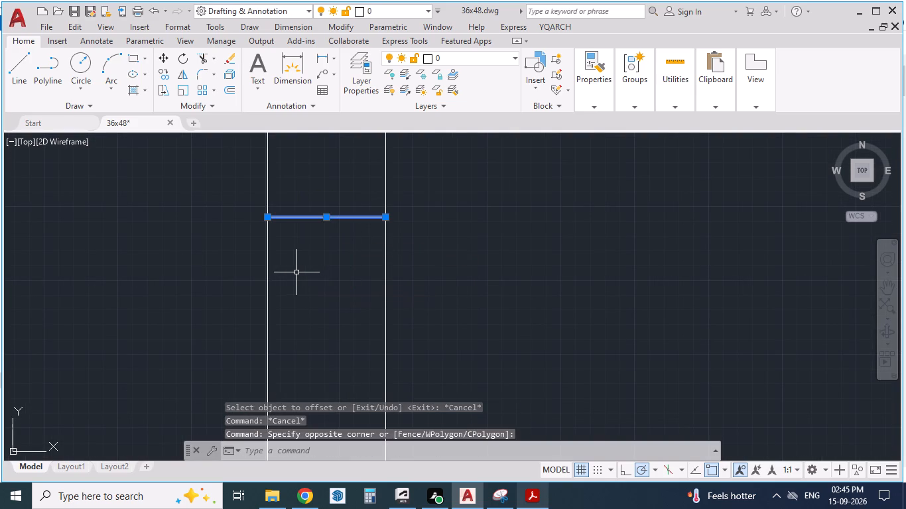
Offset the partition strip's free end line 2" into the strip to form the first divider dash.
scroll(265, 302, "down", 4)
scroll(284, 227, "down", 2)
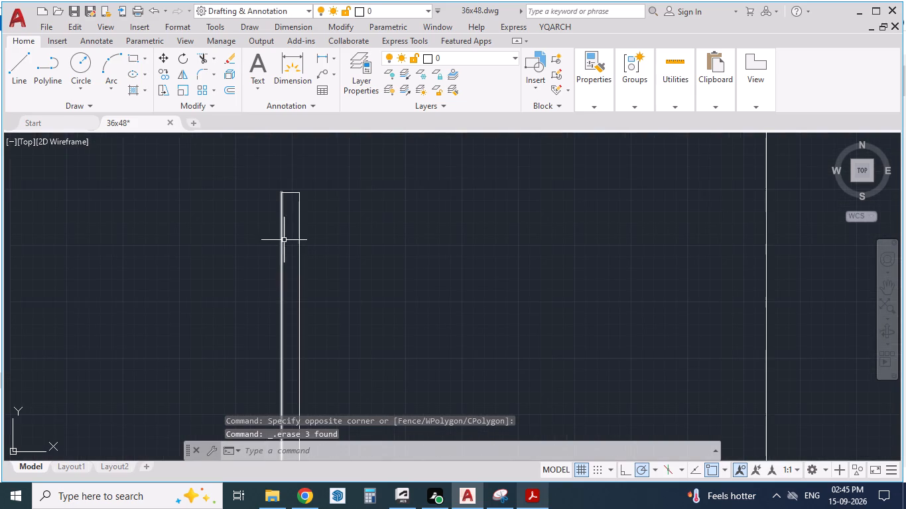
scroll(287, 199, "up", 3)
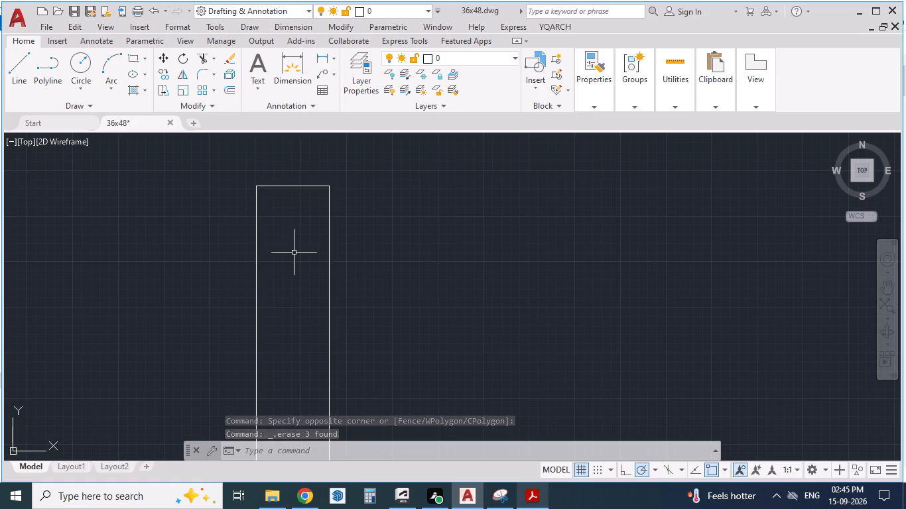
key("o")
key("Return")
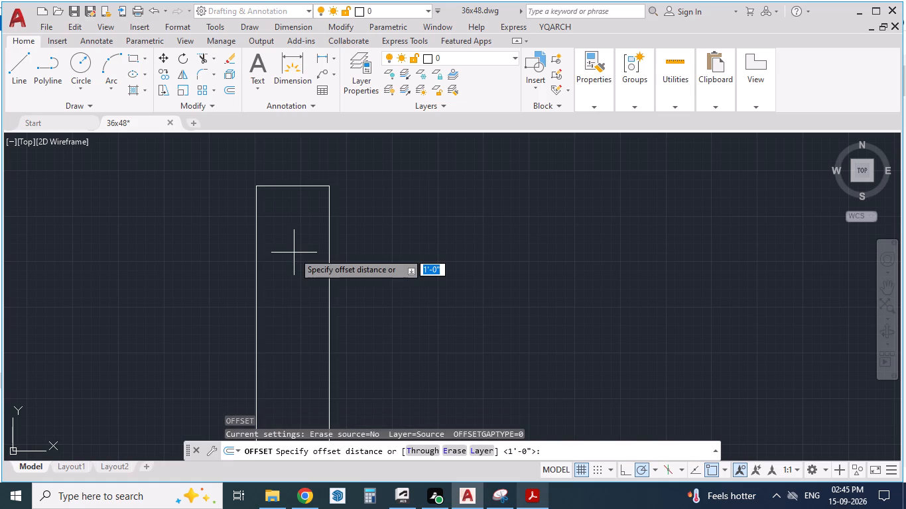
type("2\"")
key("Return")
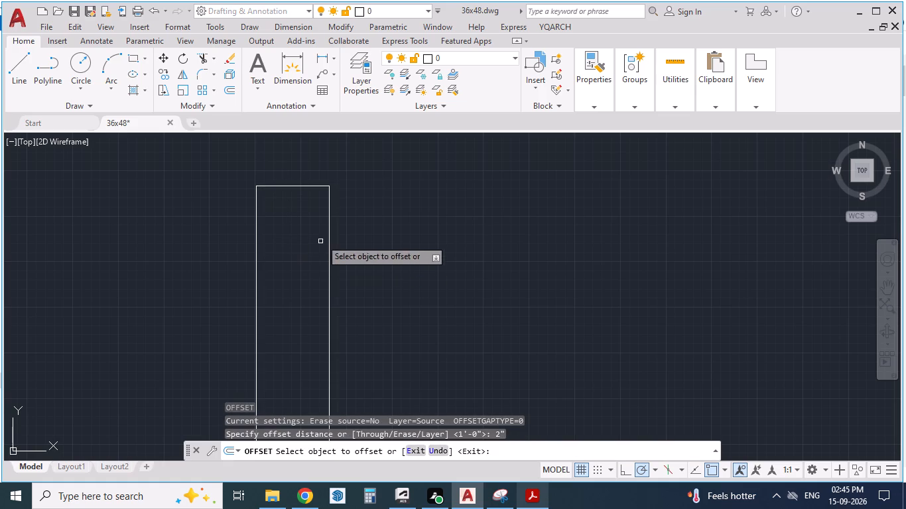
left_click_drag(281, 186, 269, 283)
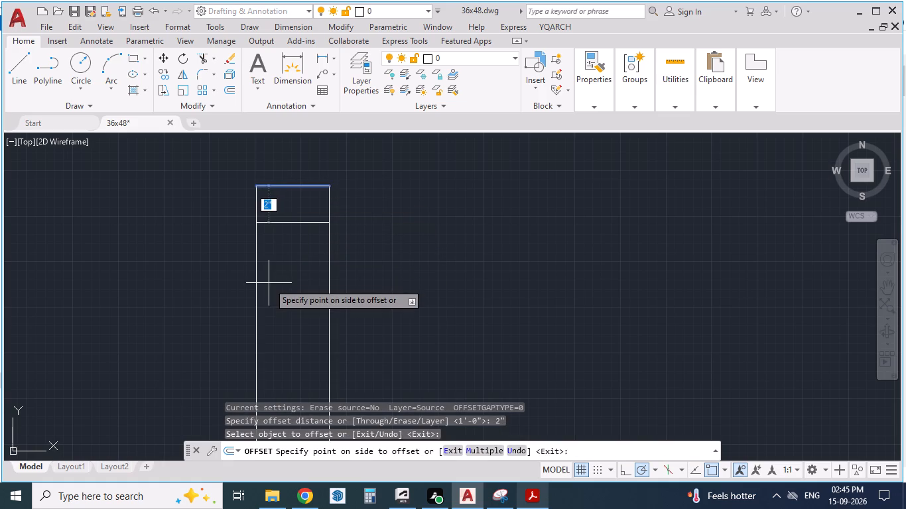
left_click(276, 275)
Check the dash spacing in the PDF plan and offset the first dash's inner line 1' further along the strip.
scroll(308, 172, "down", 2)
scroll(310, 263, "up", 2)
scroll(306, 221, "down", 1)
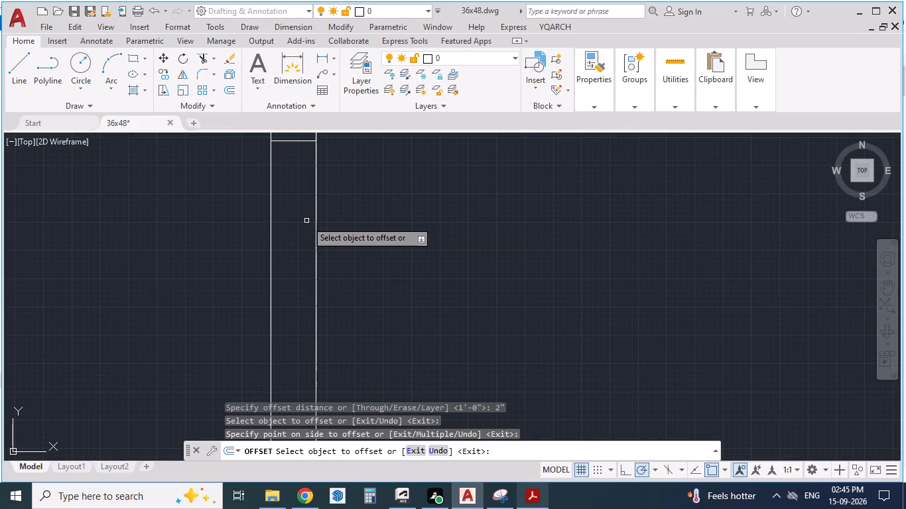
left_click(532, 494)
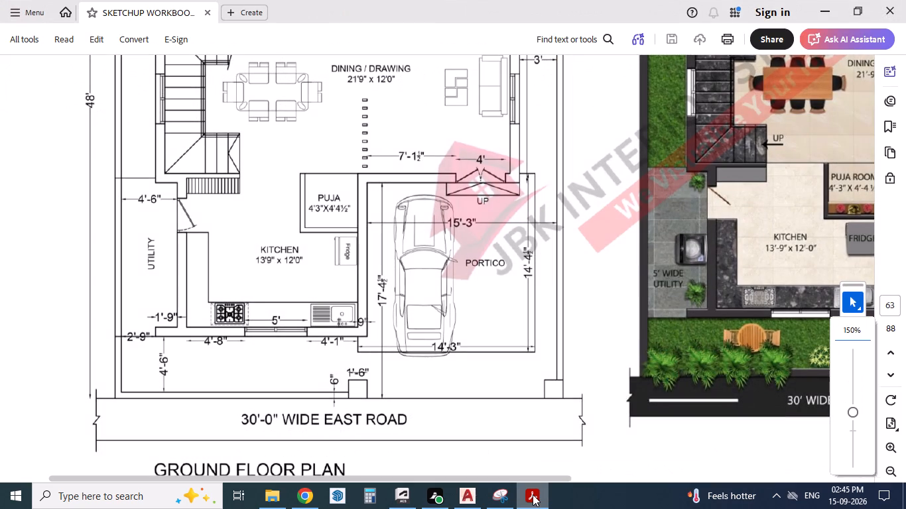
left_click(533, 494)
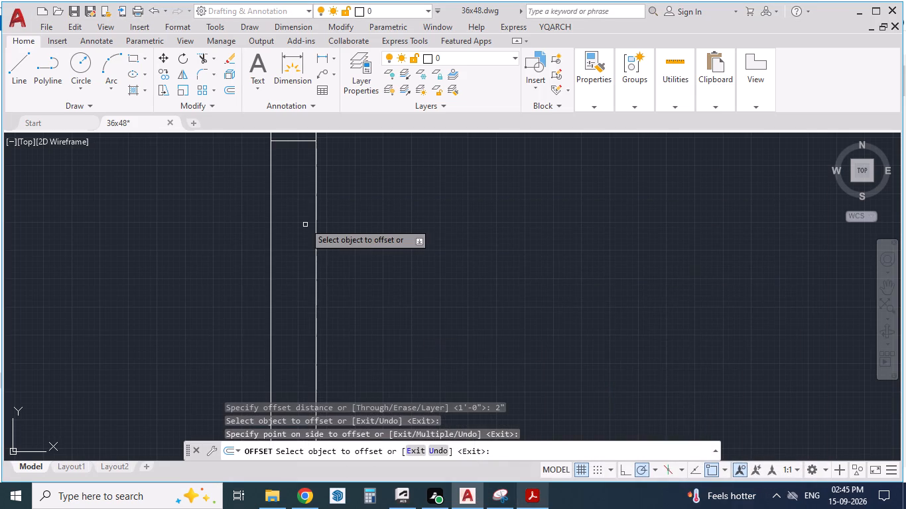
scroll(301, 216, "down", 2)
left_click_drag(299, 186, 298, 192)
key("1")
key("apostrophe")
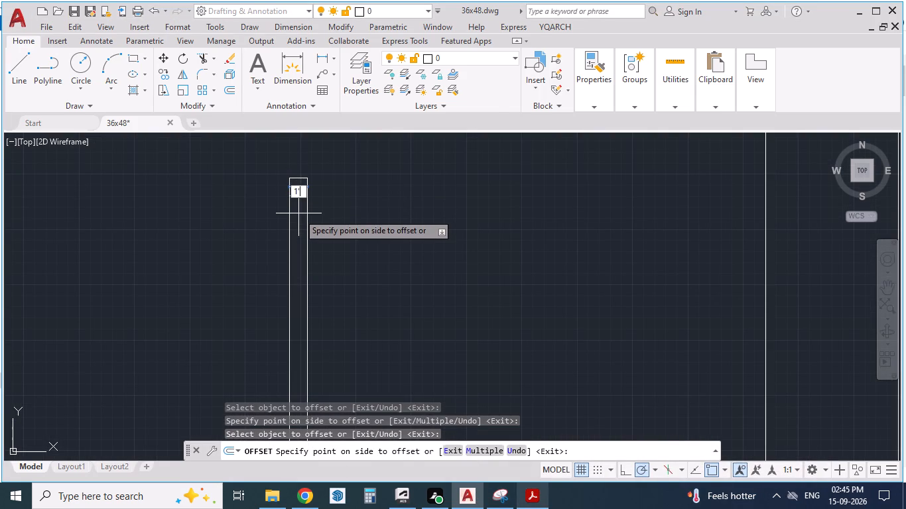
key("Return")
Offset the line 1' past the first divider dash by 2" further along the partition strip to form the second dash.
scroll(286, 197, "down", 1)
scroll(296, 229, "up", 2)
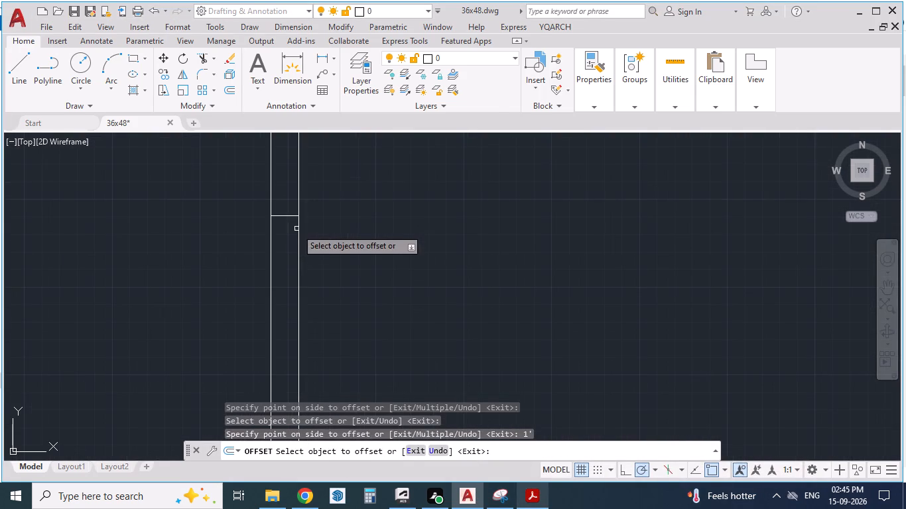
left_click(289, 216)
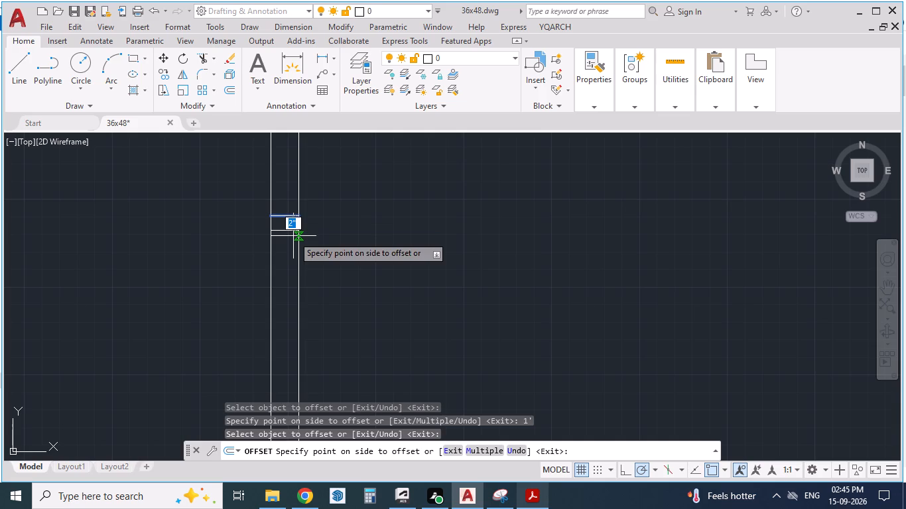
key("Return")
scroll(277, 164, "down", 1)
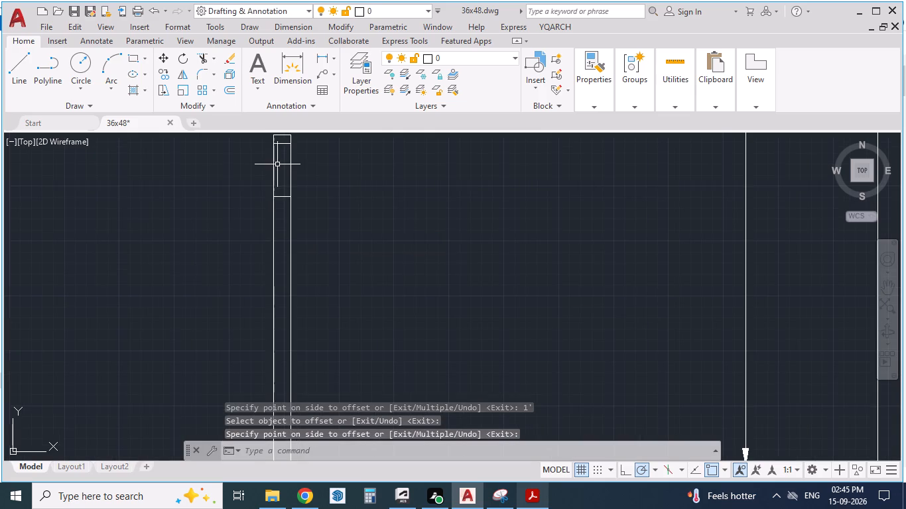
scroll(278, 166, "up", 1)
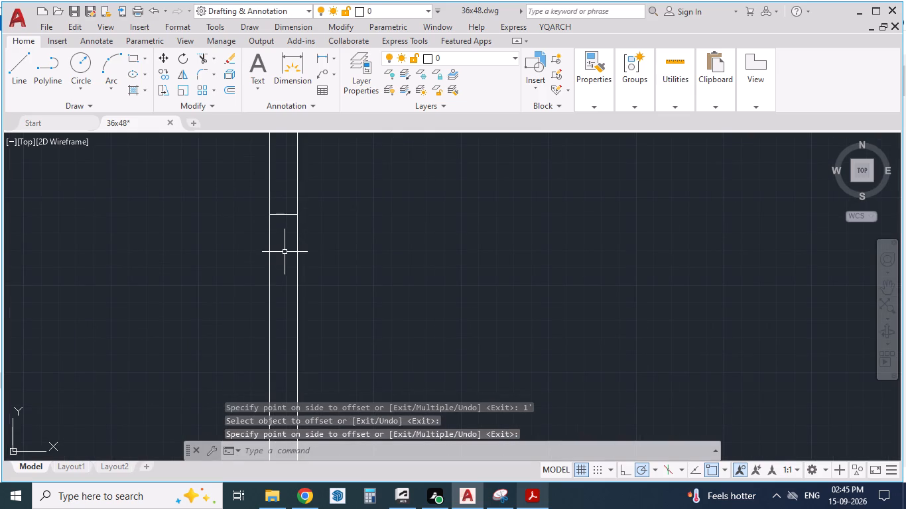
key("o")
key("Return")
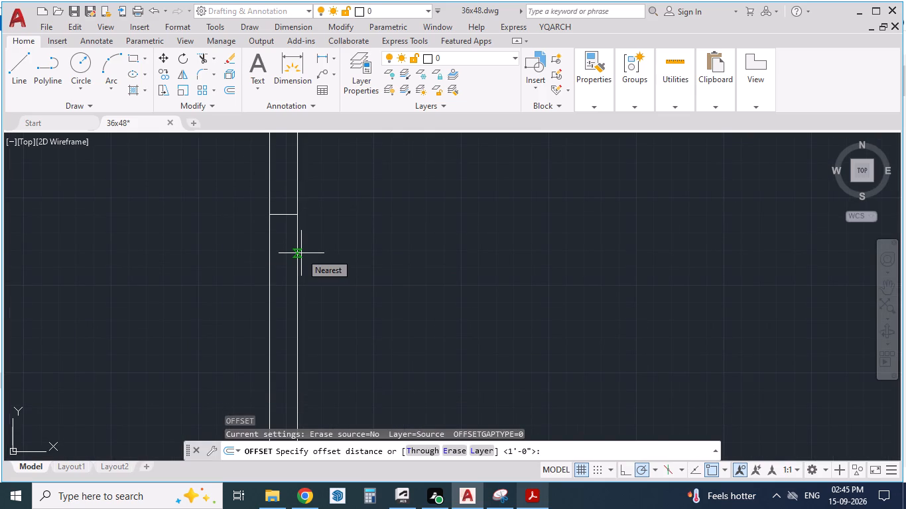
key("2")
key("shift+quotedbl")
key("Return")
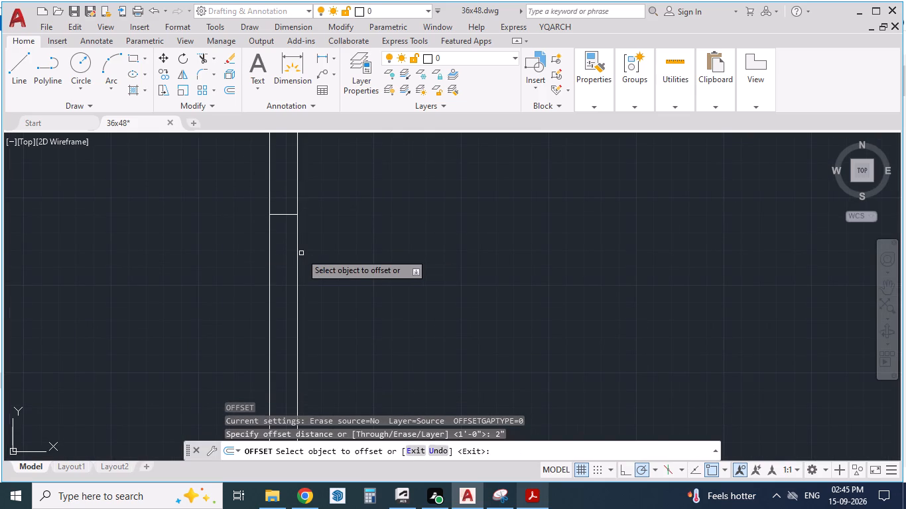
left_click(280, 215)
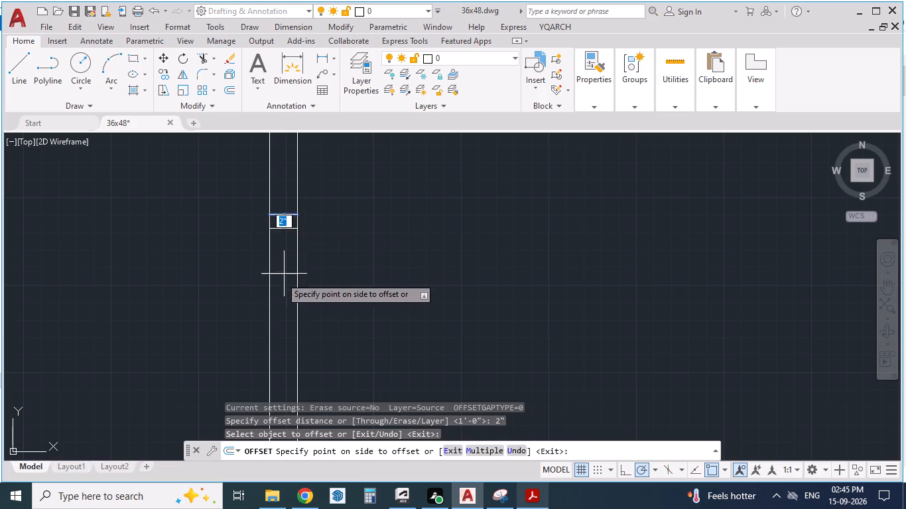
left_click(280, 278)
Offset the second dash's far line 1' along the strip, and offset that line 2" to form the third dash.
left_click(284, 229)
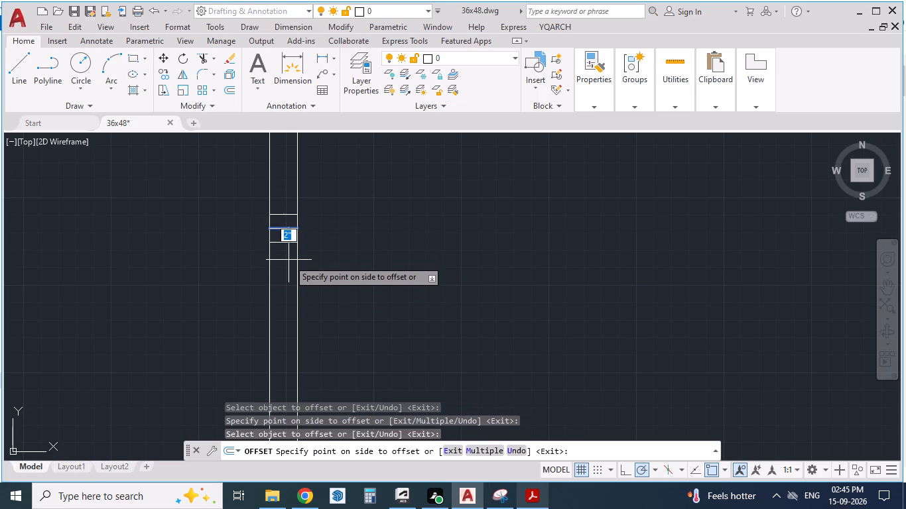
type("1'")
key("Return")
scroll(346, 223, "down", 2)
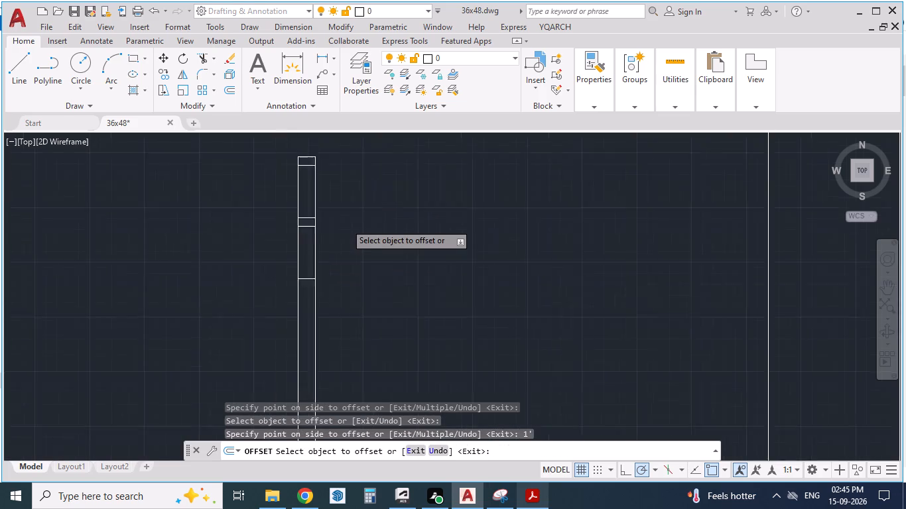
scroll(346, 223, "down", 1)
scroll(352, 294, "up", 2)
left_click(301, 169)
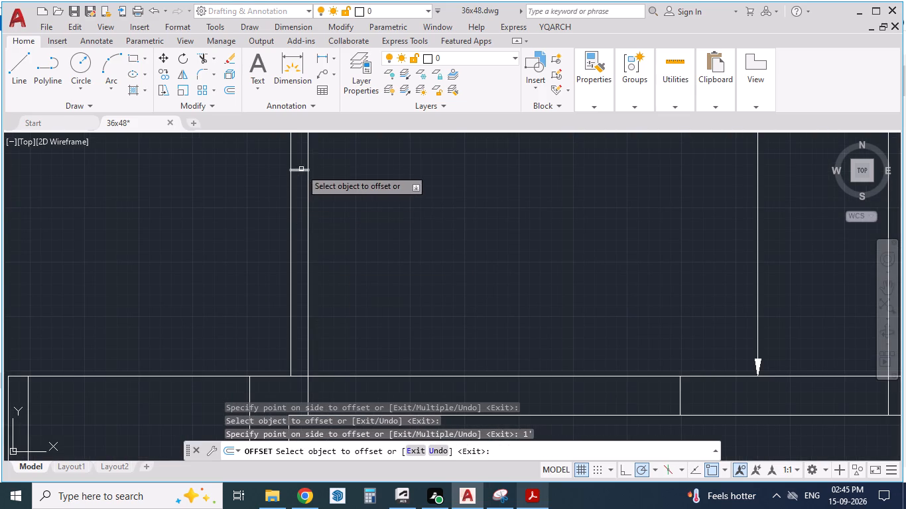
key("2")
key("shift+quotedbl")
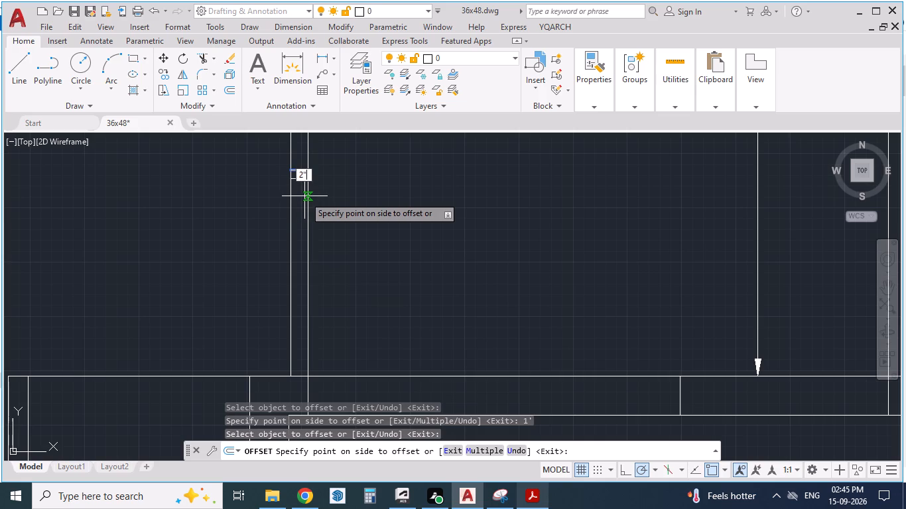
key("Return")
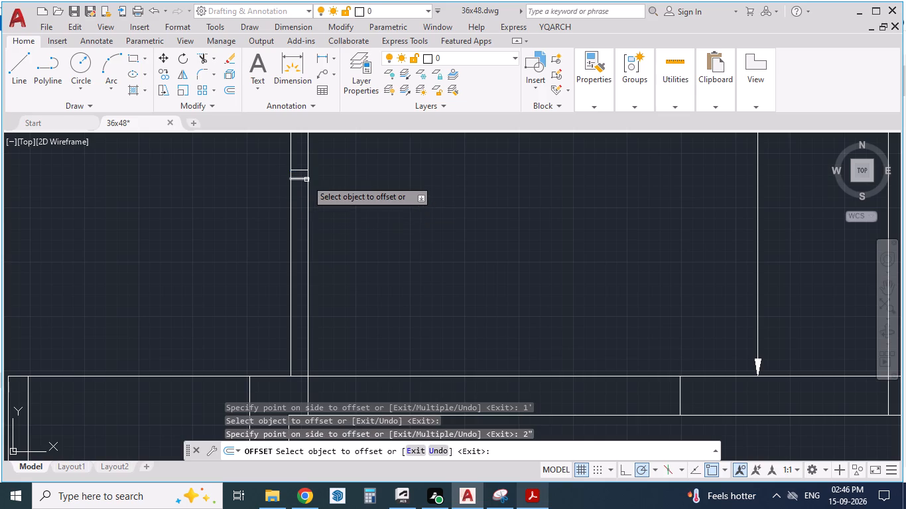
Add the fourth divider dash by offsetting the third dash's far line 1' along the strip, with a 2" dash width.
left_click_drag(306, 180, 296, 190)
type("1'")
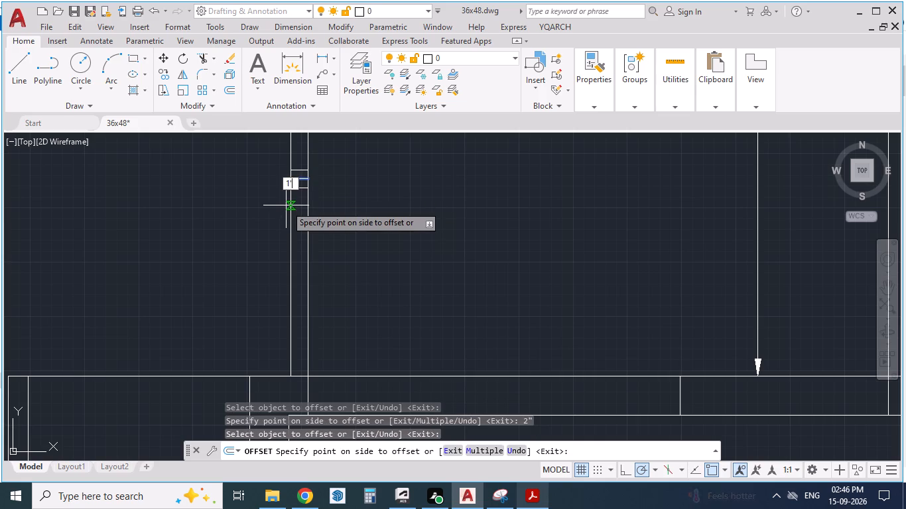
key("Return")
left_click(286, 205)
scroll(291, 235, "up", 1)
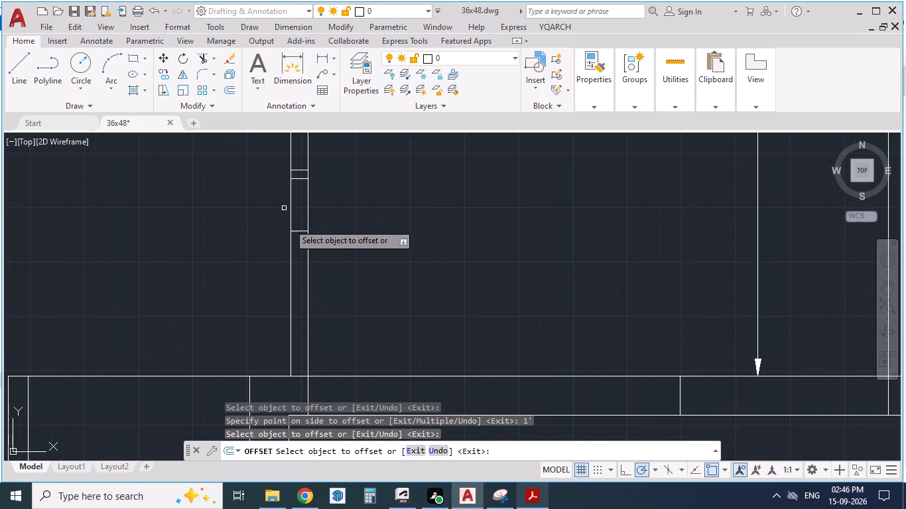
scroll(289, 226, "up", 1)
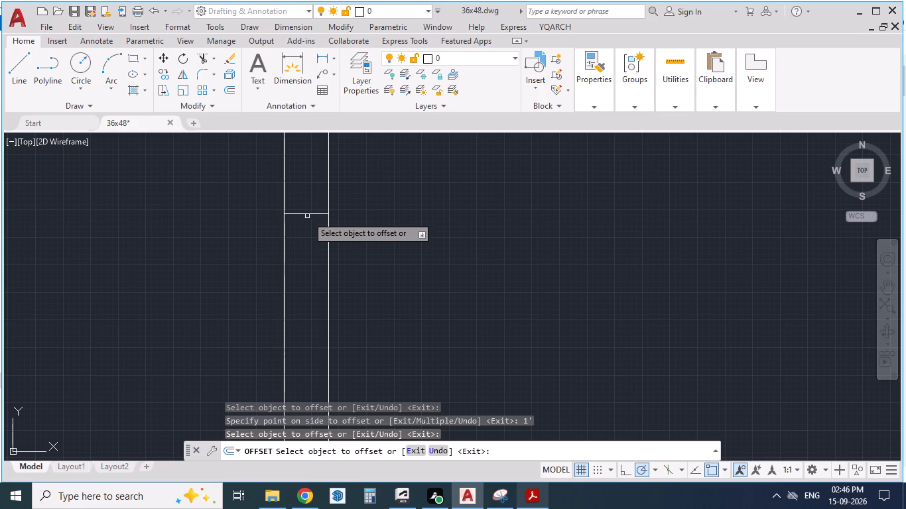
left_click(307, 215)
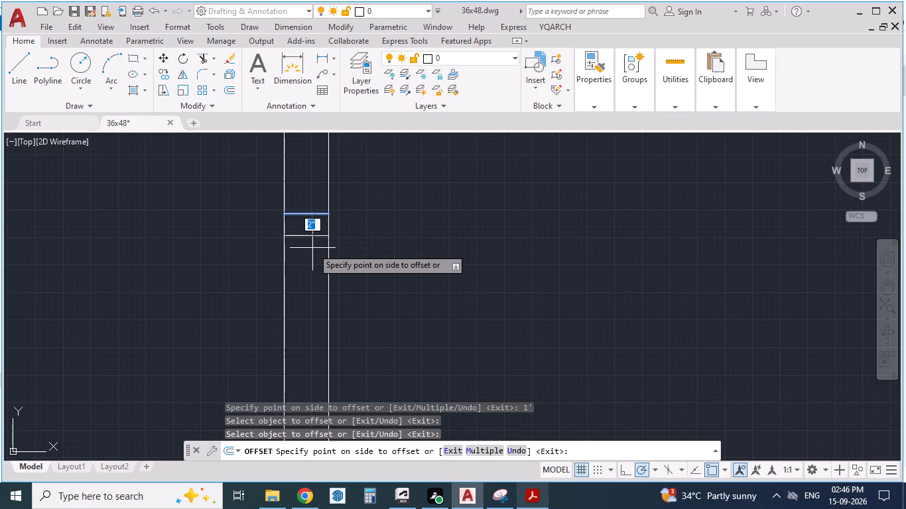
left_click_drag(312, 248, 312, 260)
Add the fifth divider dash by offsetting the fourth dash's far line 1' along the strip, with a 2" dash width.
scroll(313, 203, "down", 2)
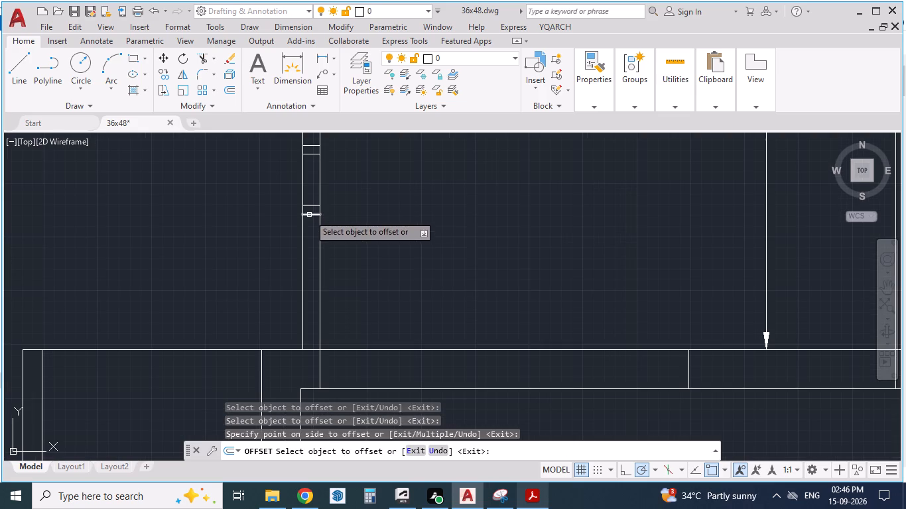
left_click(309, 215)
type("1'")
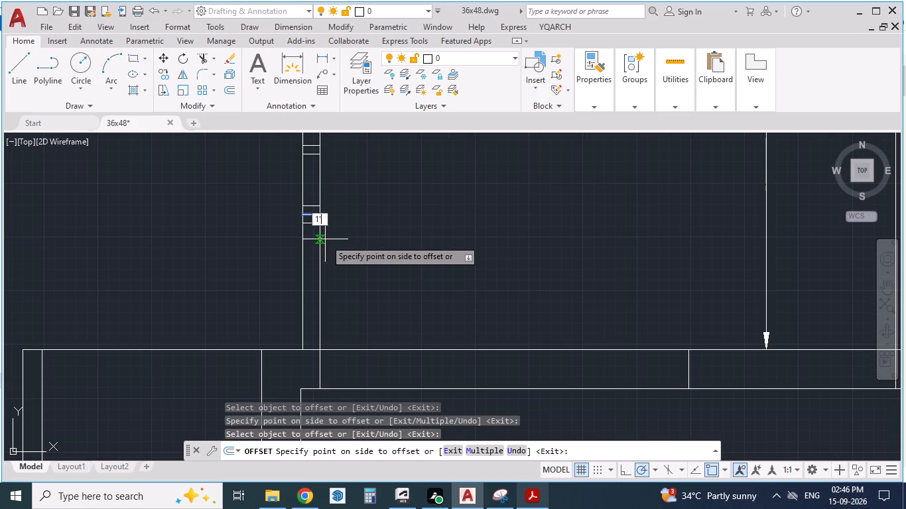
key("Return")
scroll(299, 306, "up", 1)
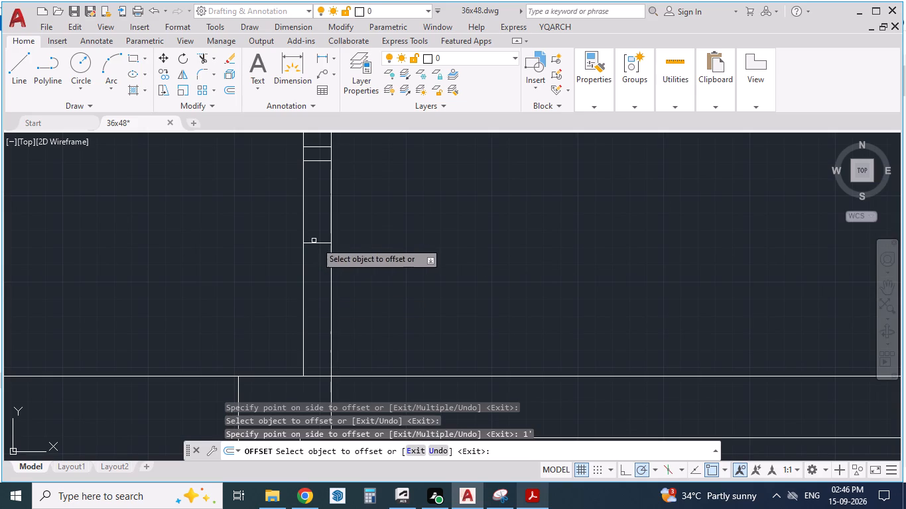
left_click(316, 243)
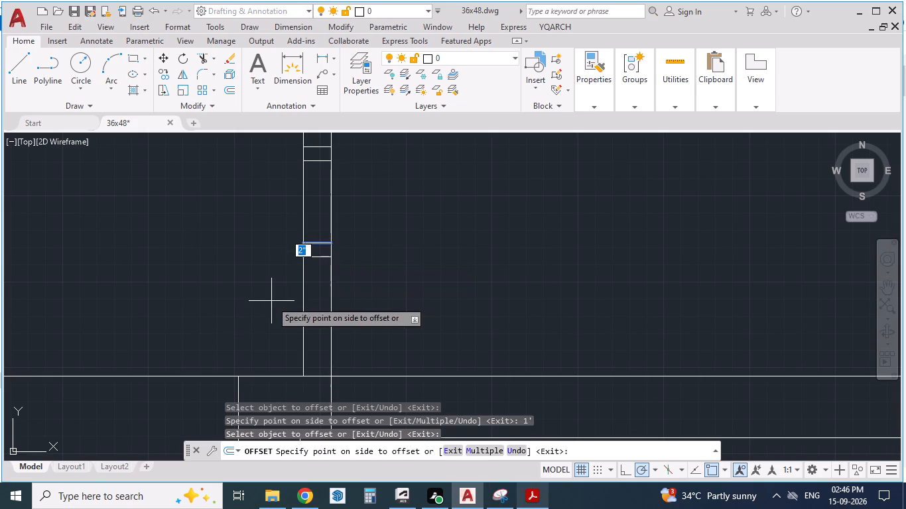
left_click_drag(271, 302, 285, 318)
Add the sixth divider dash near the wall by offsetting the fifth dash's far line 1', with a 2" dash width.
left_click(315, 261)
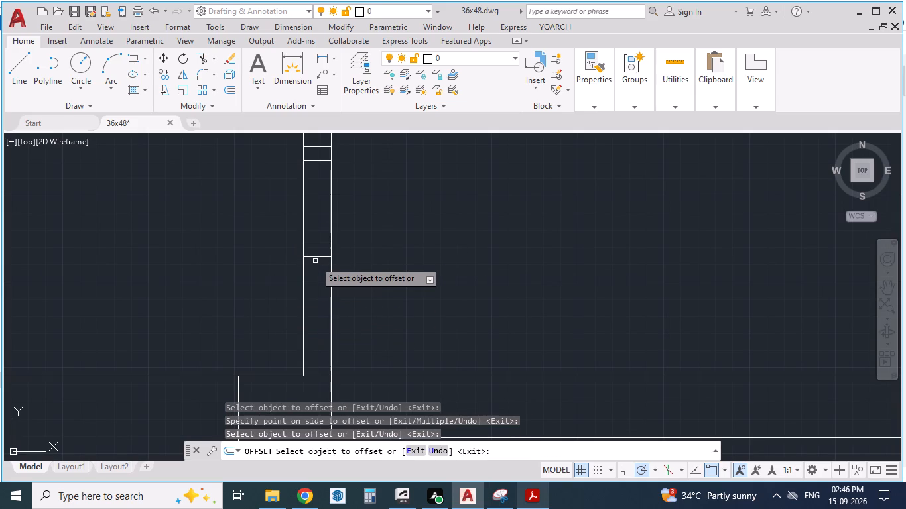
left_click(314, 258)
type("1'")
key("Return")
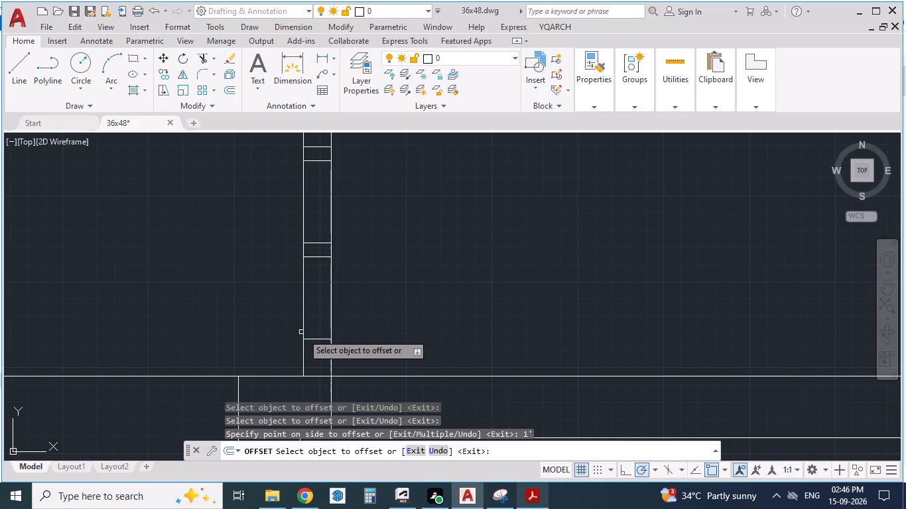
left_click(315, 341)
left_click(319, 352)
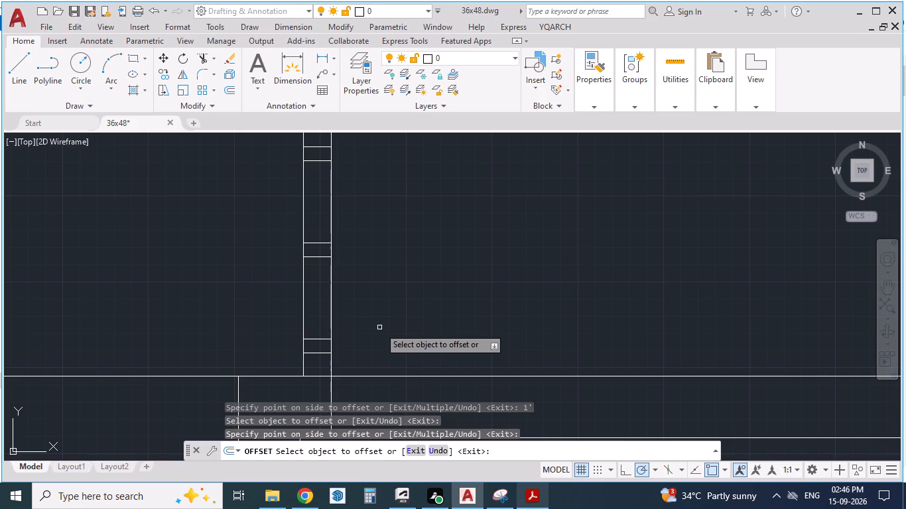
key("Escape")
key("Escape")
Trim the strip's side lines between the last dash and the wall, including the stub inside the wall thickness.
scroll(313, 285, "down", 1)
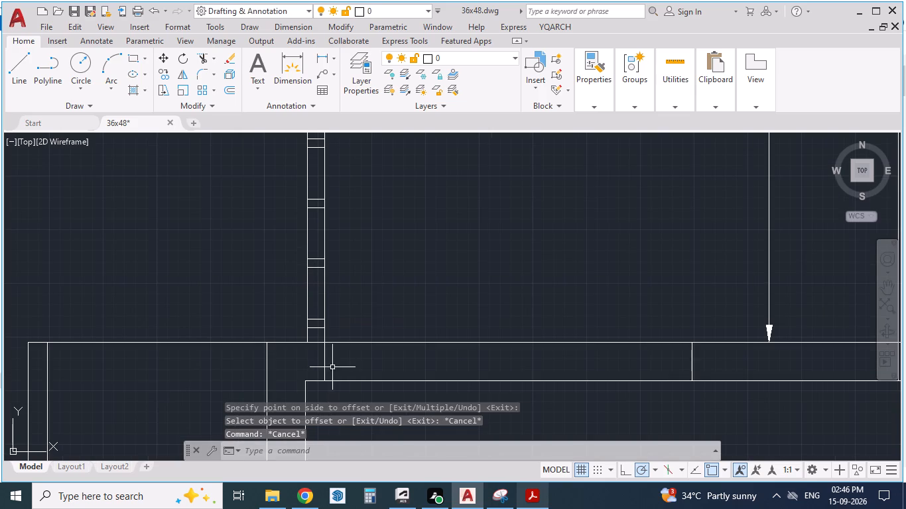
type("tr")
key("Return")
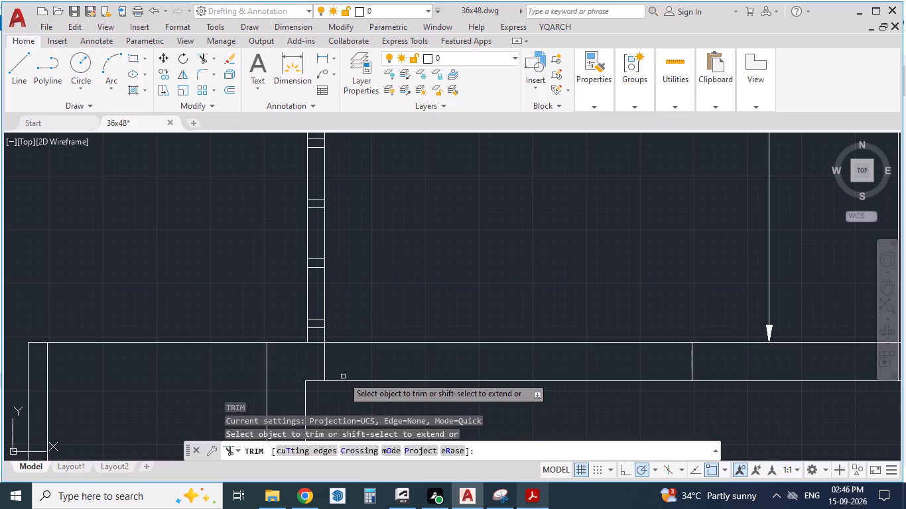
left_click(326, 354)
scroll(330, 338, "up", 2)
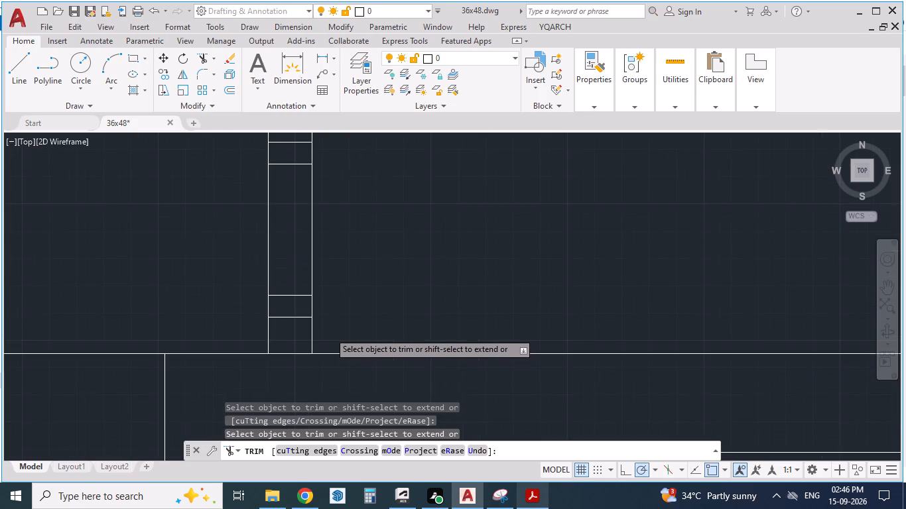
left_click_drag(326, 331, 232, 341)
Trim the strip's side lines in the five gaps between the dashes, leaving six separate rectangles as the divider.
left_click_drag(236, 224, 348, 232)
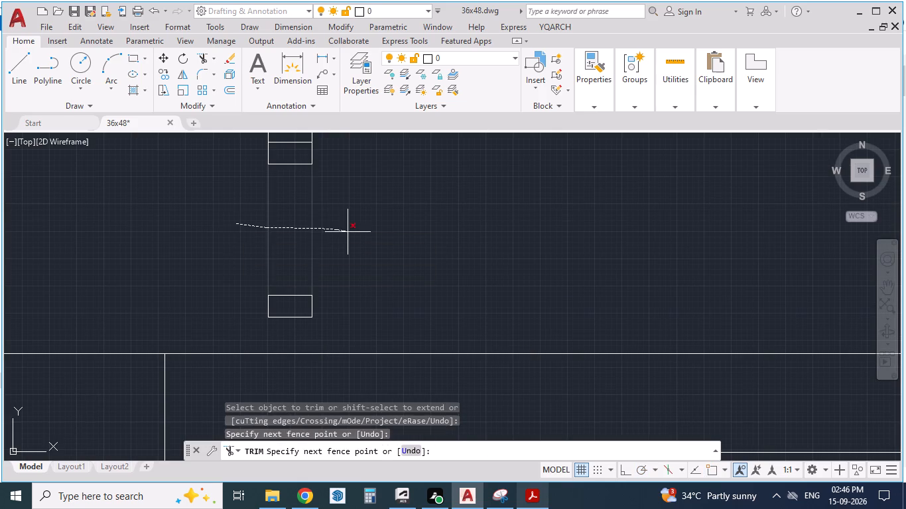
scroll(348, 286, "down", 2)
left_click_drag(359, 194, 261, 215)
scroll(260, 233, "down", 2)
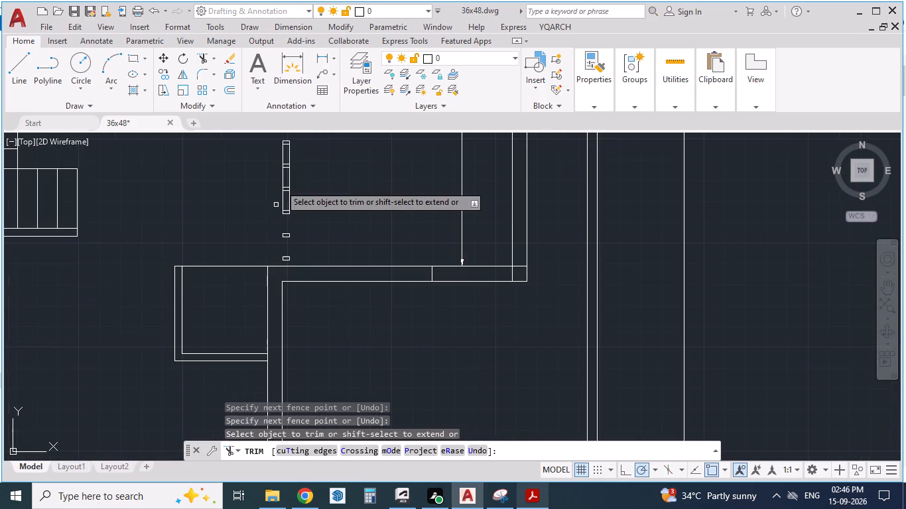
left_click_drag(267, 199, 307, 207)
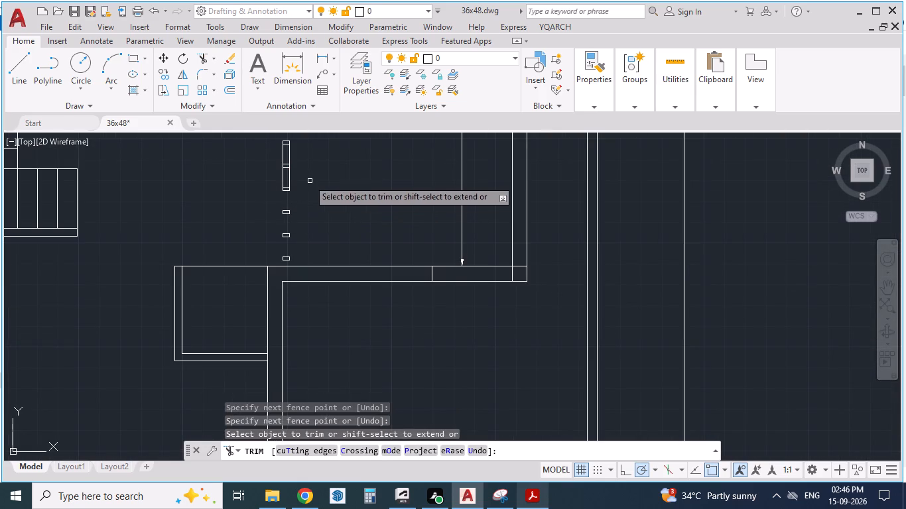
left_click_drag(297, 178, 253, 180)
left_click_drag(269, 155, 308, 152)
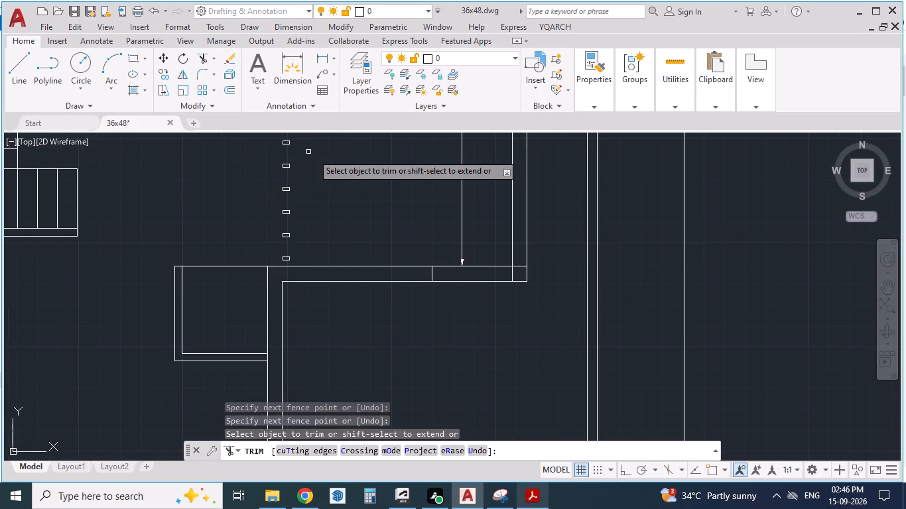
scroll(329, 239, "down", 2)
scroll(340, 208, "up", 1)
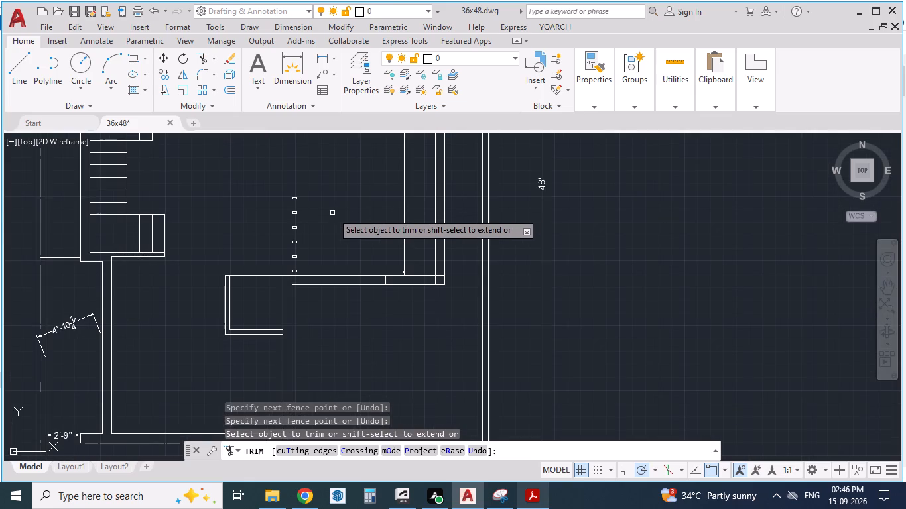
key("Escape")
key("Escape")
Configure the YQArch Open Door on Wall tool with door type DR_D02, a hole width of 48 and the hole at middle wall.
scroll(298, 298, "down", 2)
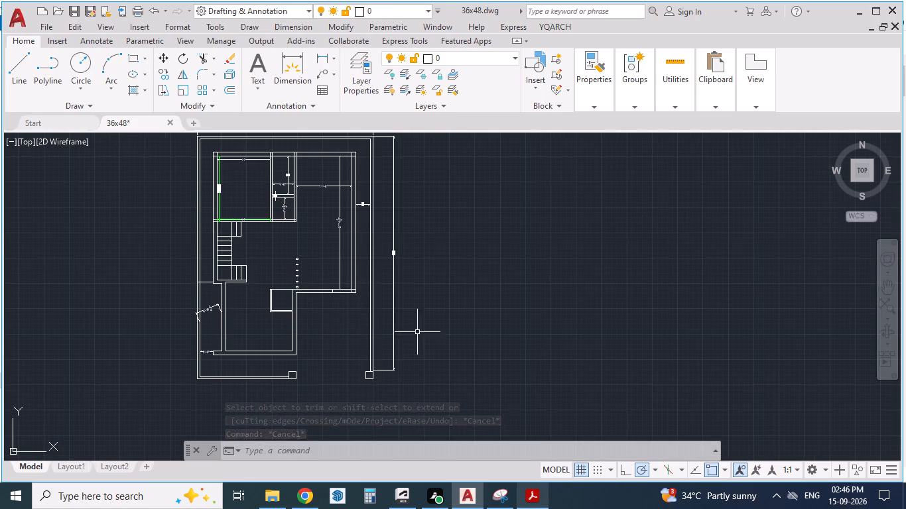
left_click(532, 493)
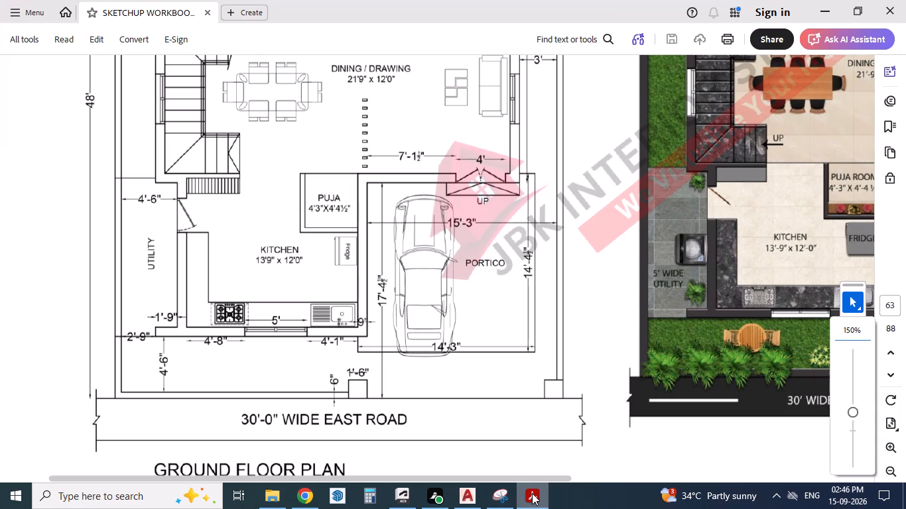
left_click(532, 493)
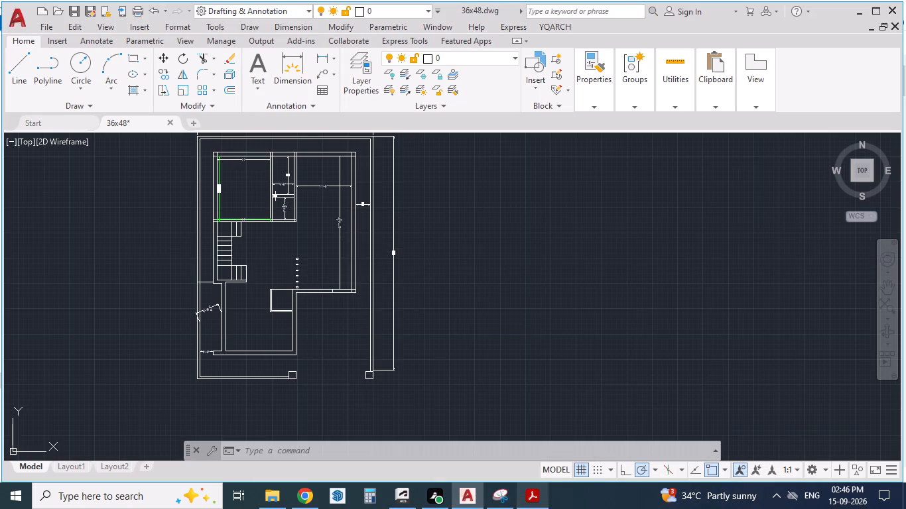
scroll(345, 284, "up", 4)
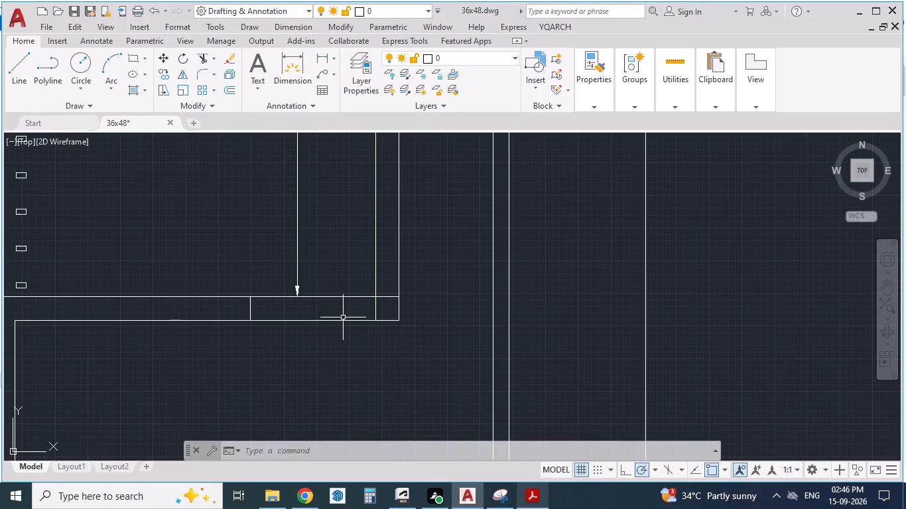
scroll(343, 317, "up", 1)
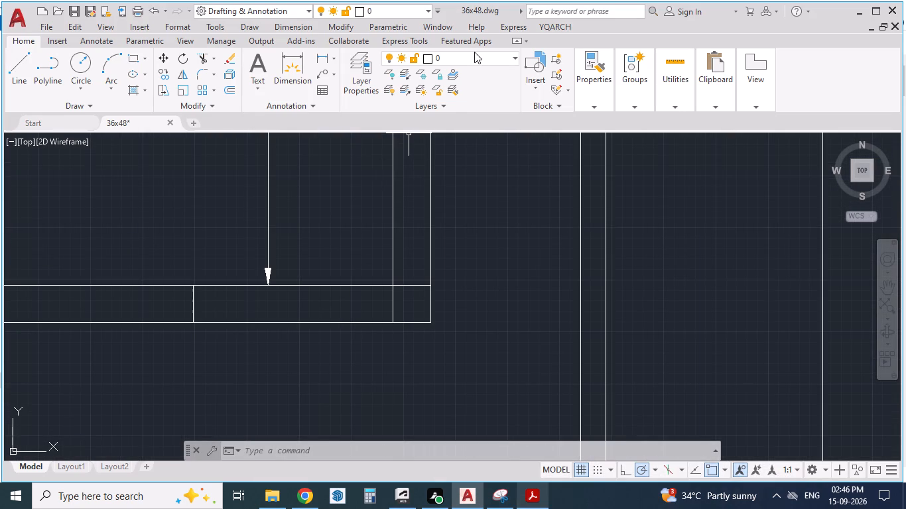
left_click(562, 27)
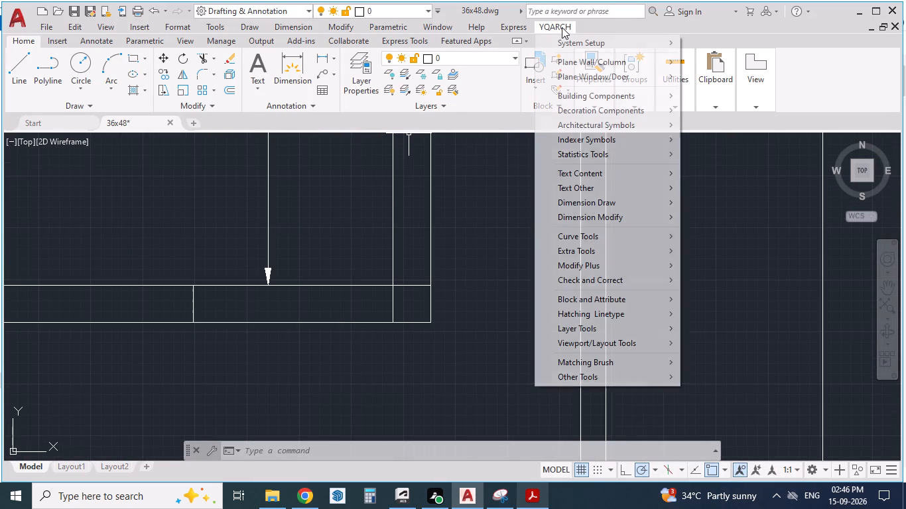
left_click(595, 78)
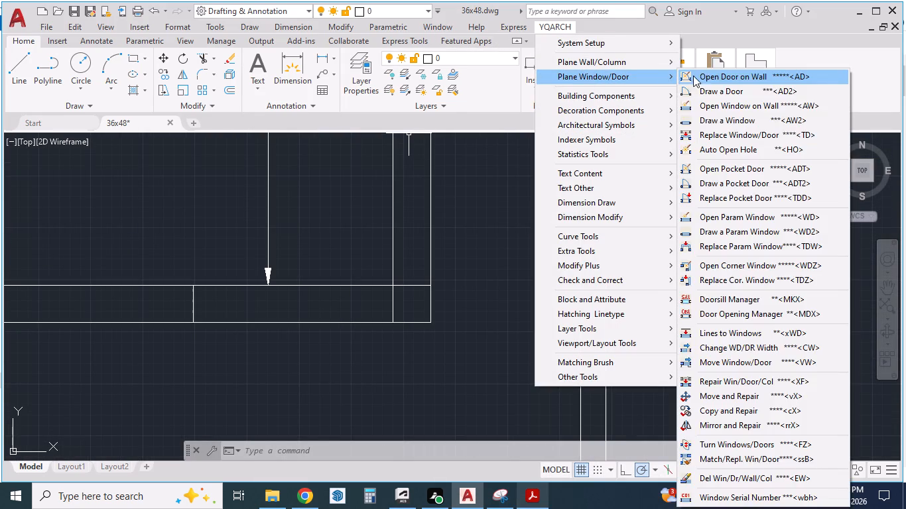
left_click(710, 76)
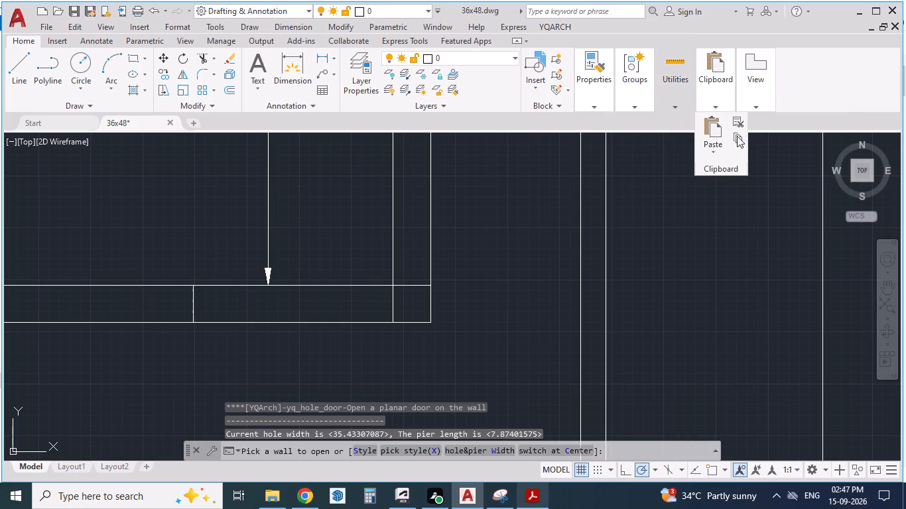
left_click(362, 449)
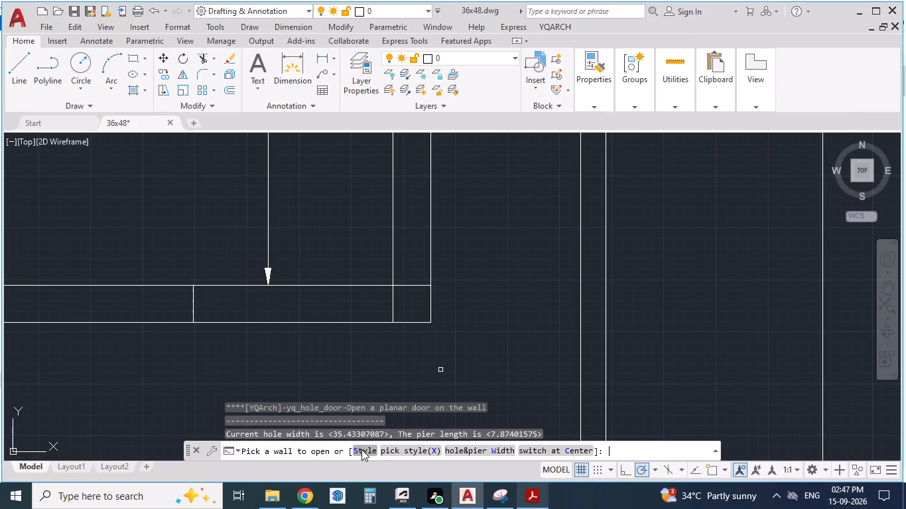
left_click(408, 205)
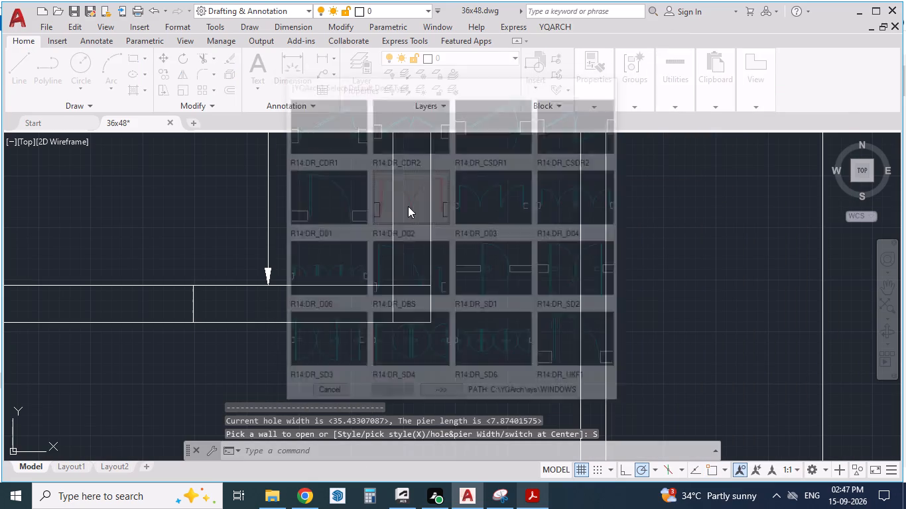
left_click(473, 453)
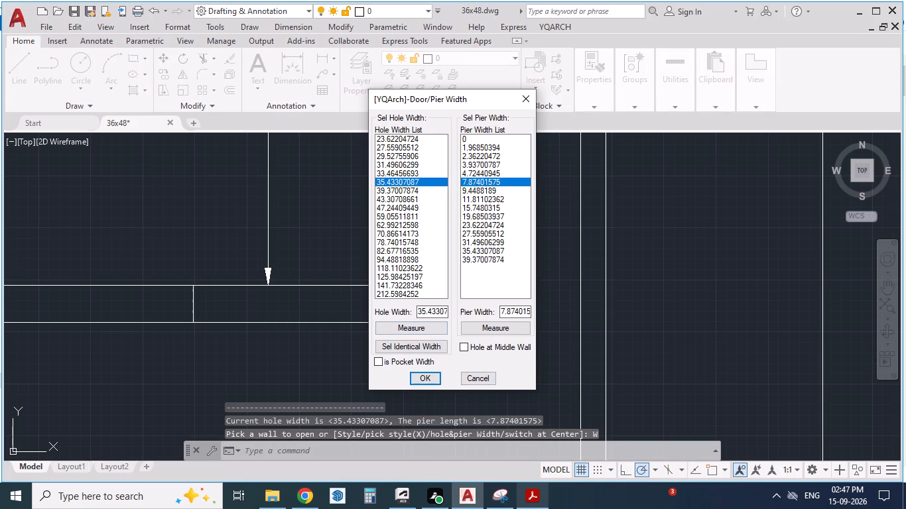
left_click_drag(419, 308, 565, 294)
type("48")
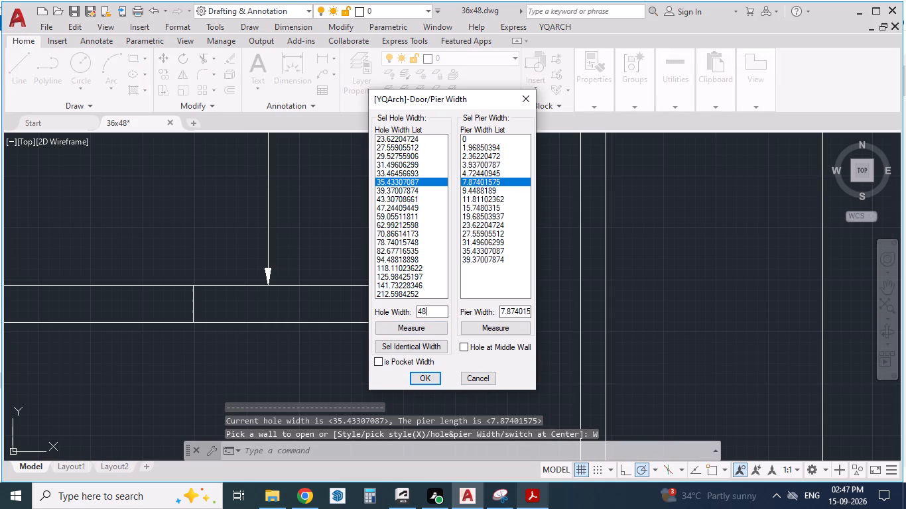
left_click(427, 375)
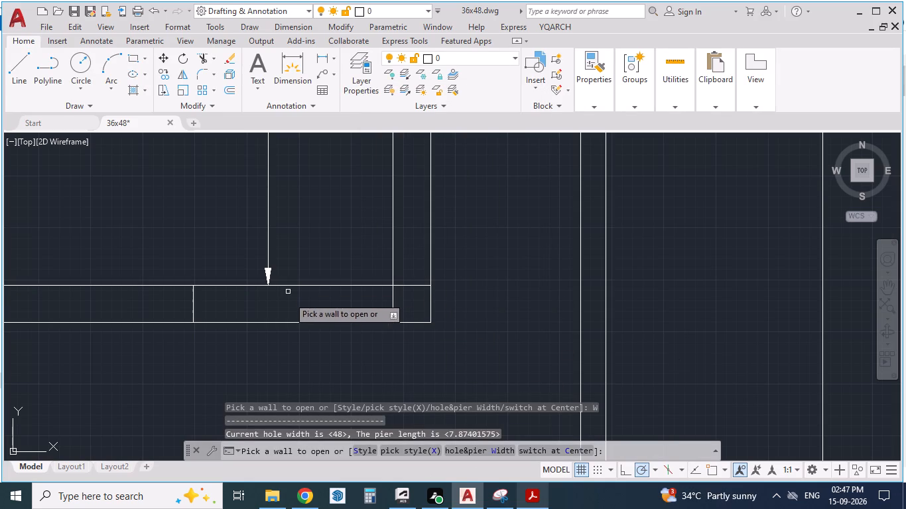
left_click(471, 451)
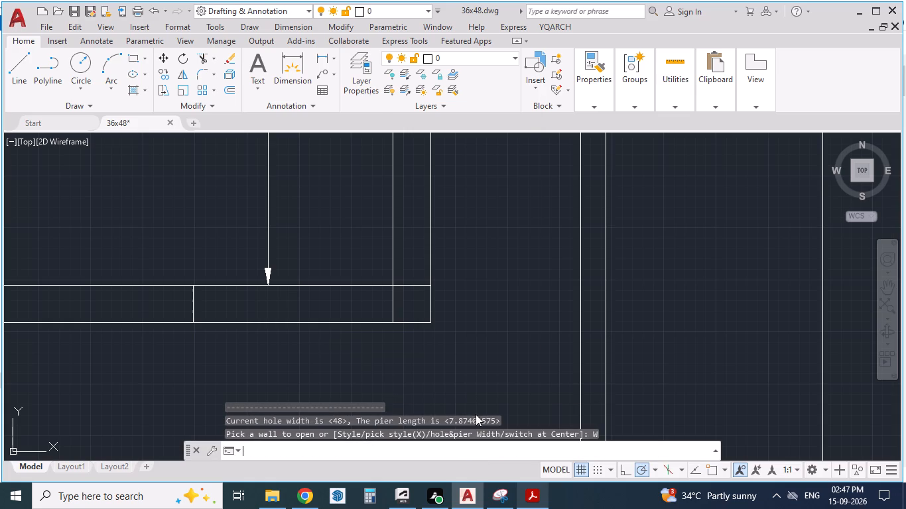
left_click(462, 347)
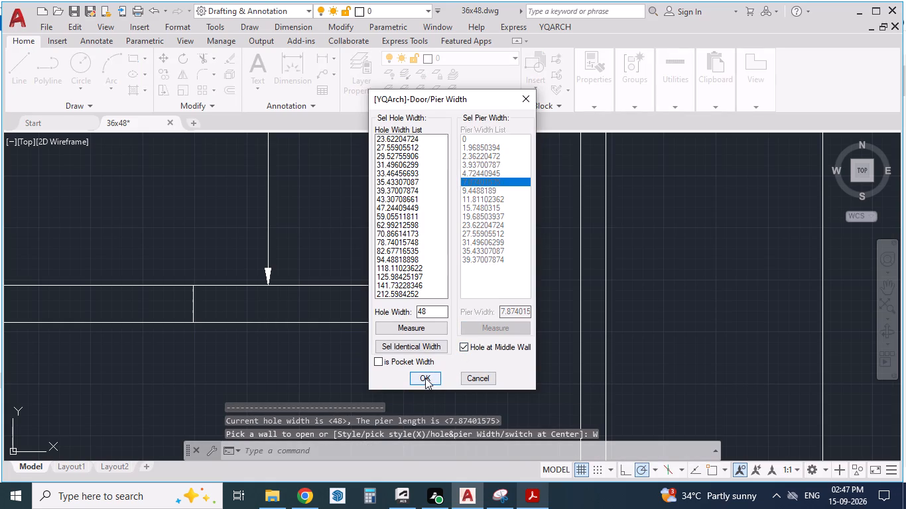
left_click_drag(425, 378, 425, 388)
left_click(432, 382)
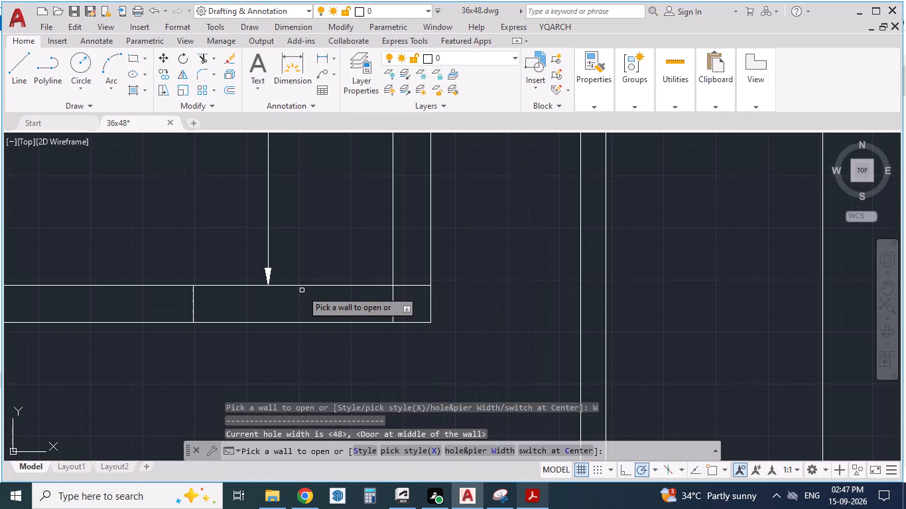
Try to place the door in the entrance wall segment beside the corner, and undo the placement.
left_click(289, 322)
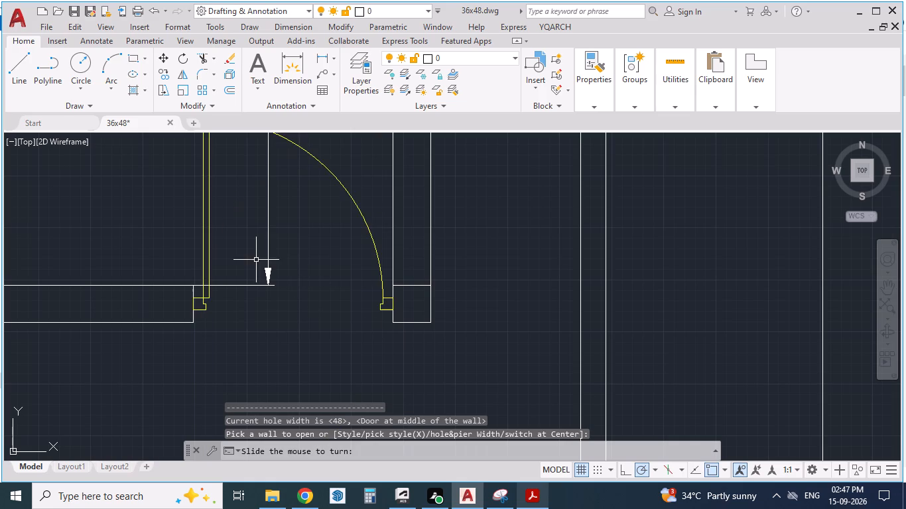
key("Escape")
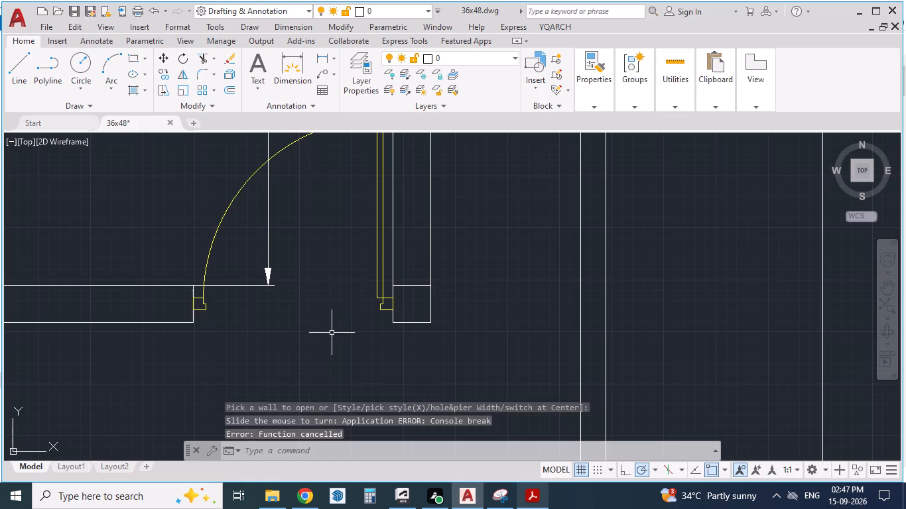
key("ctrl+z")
Erase the vertical dimension inside the dining/drawing room that ends at the entrance wall.
scroll(347, 333, "down", 1)
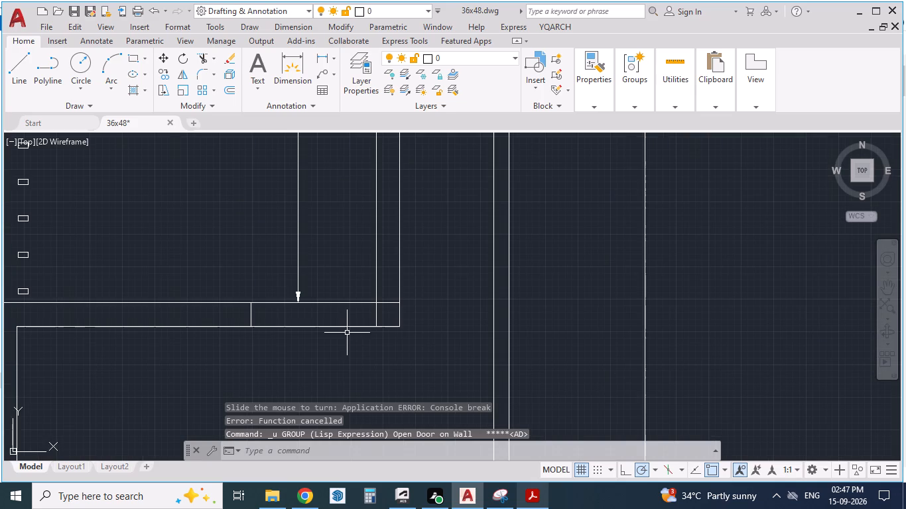
left_click(303, 199)
left_click(212, 234)
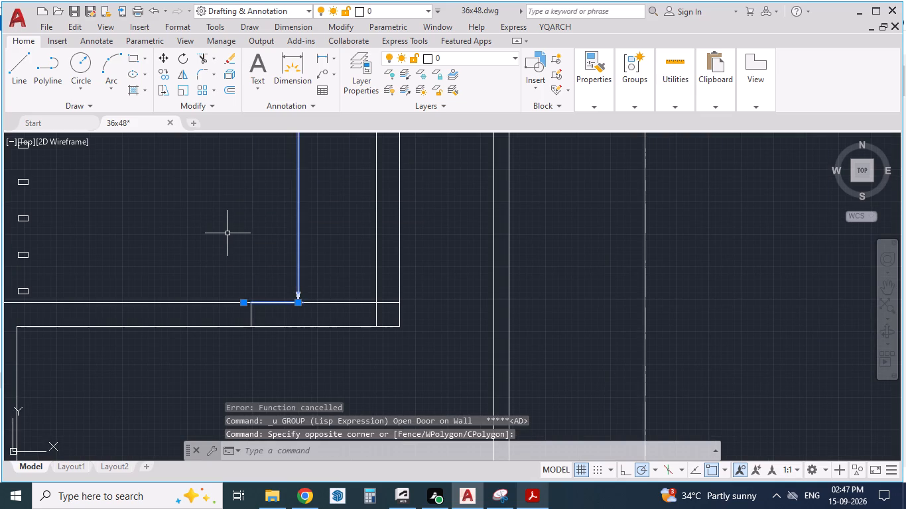
key("Delete")
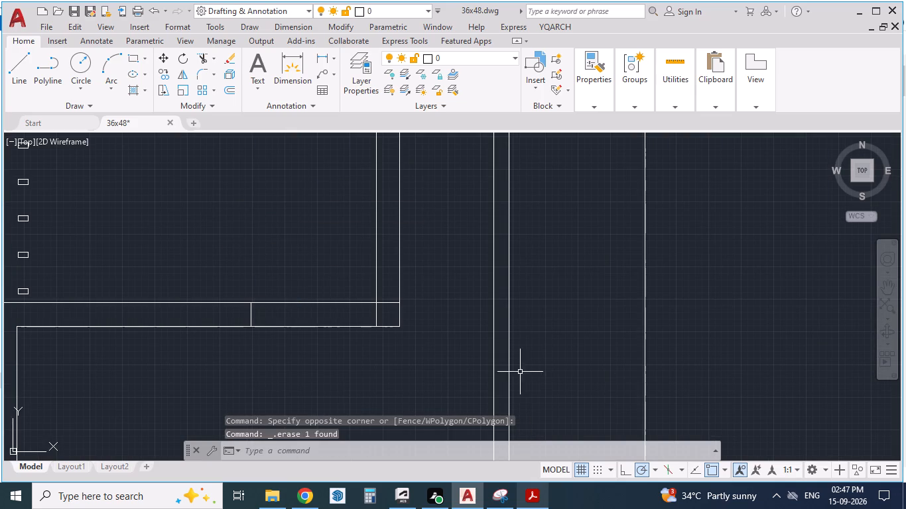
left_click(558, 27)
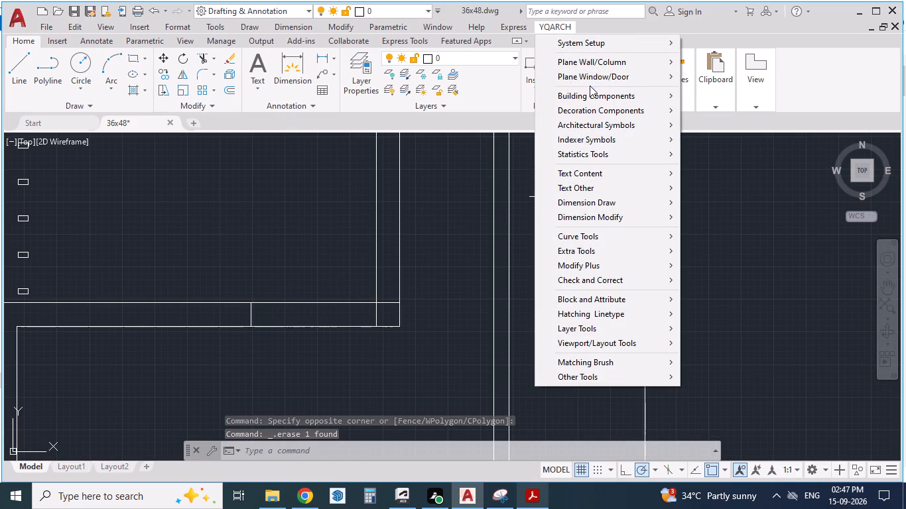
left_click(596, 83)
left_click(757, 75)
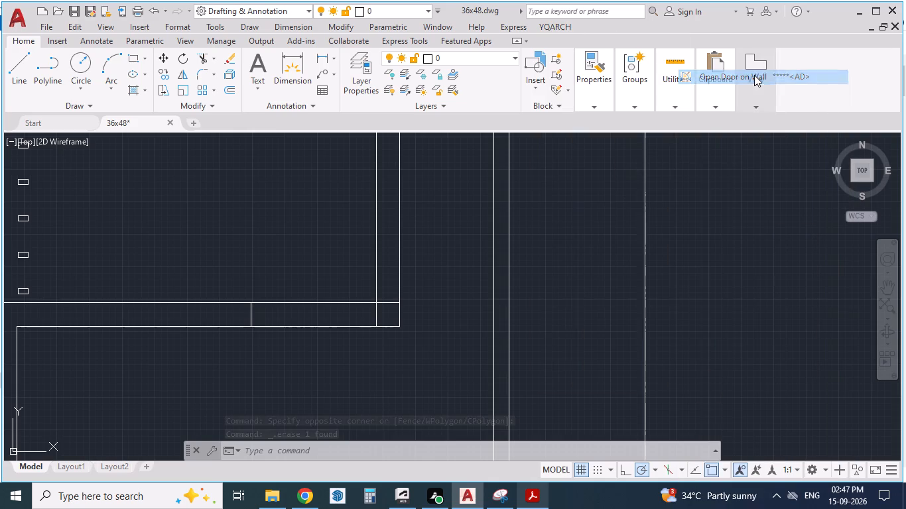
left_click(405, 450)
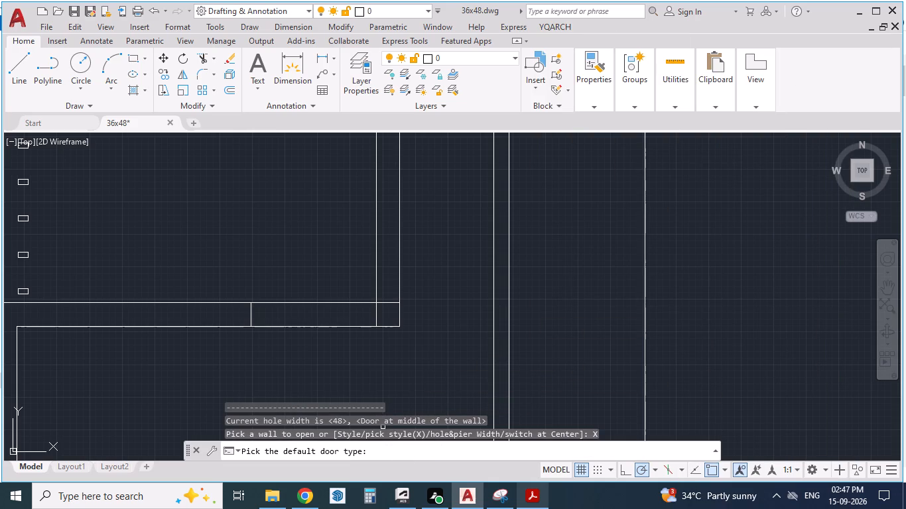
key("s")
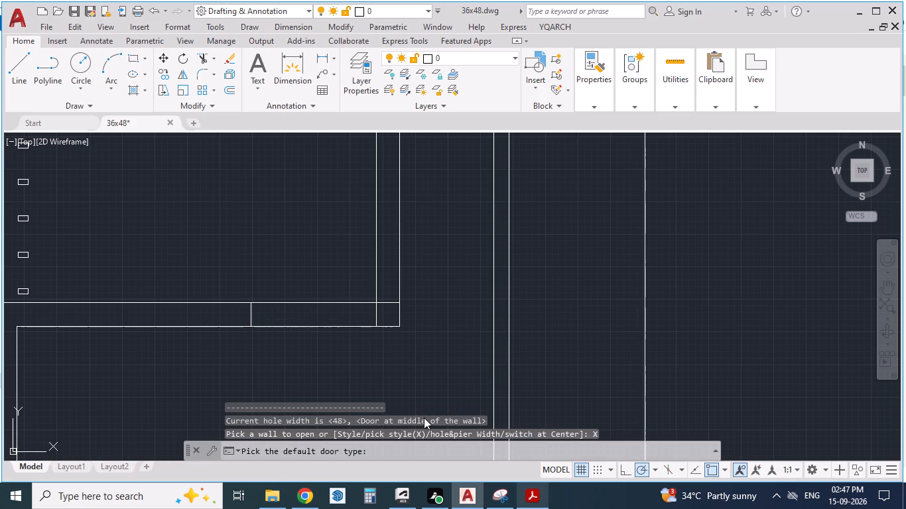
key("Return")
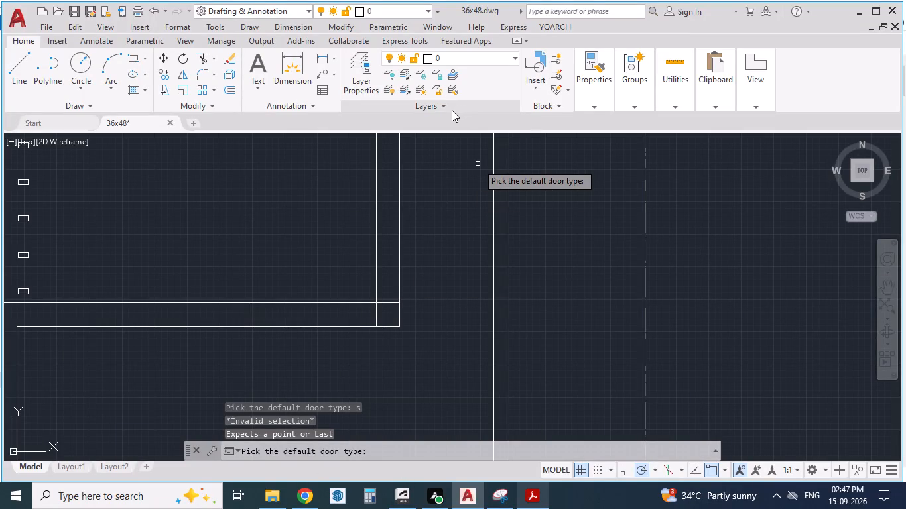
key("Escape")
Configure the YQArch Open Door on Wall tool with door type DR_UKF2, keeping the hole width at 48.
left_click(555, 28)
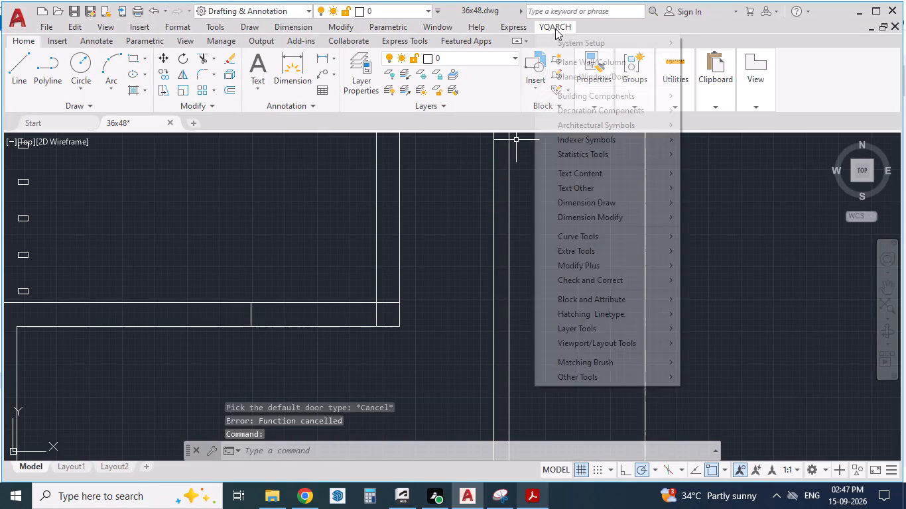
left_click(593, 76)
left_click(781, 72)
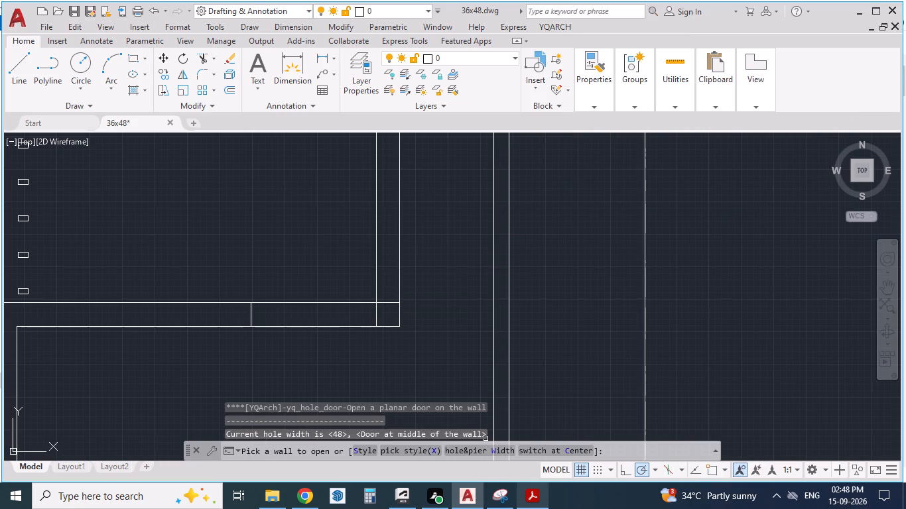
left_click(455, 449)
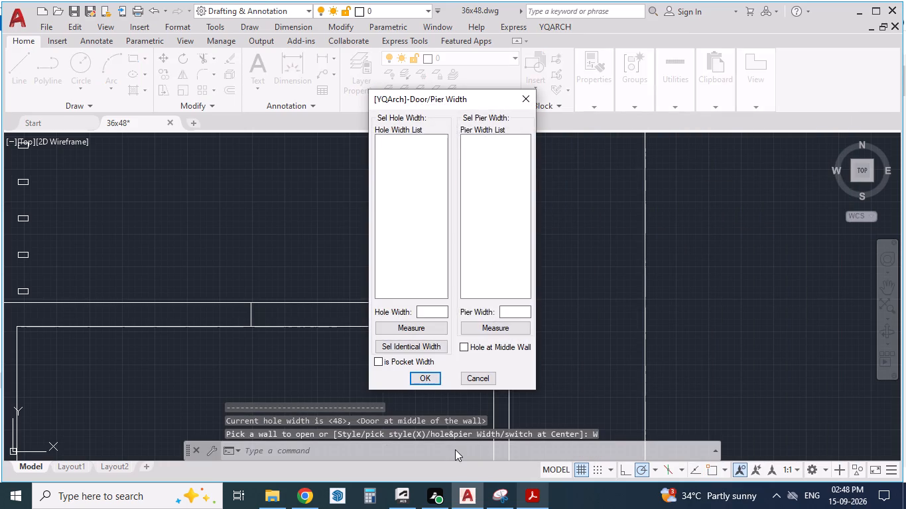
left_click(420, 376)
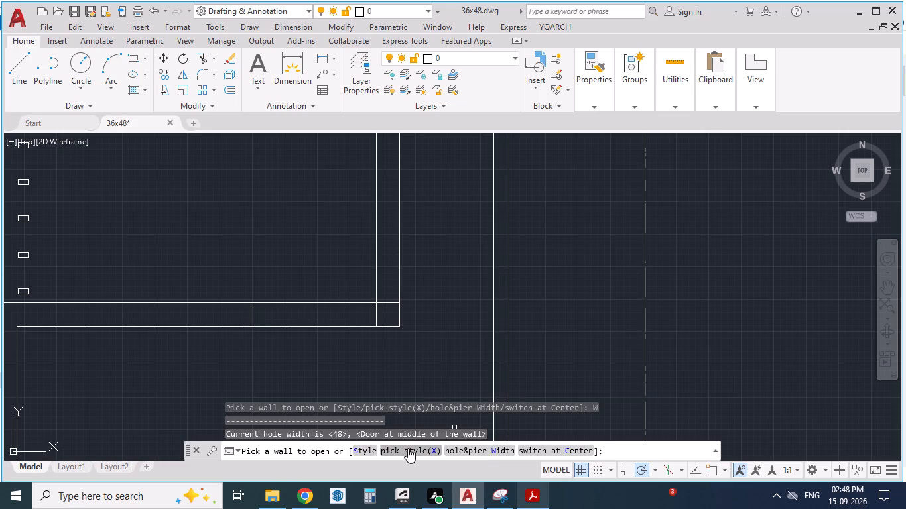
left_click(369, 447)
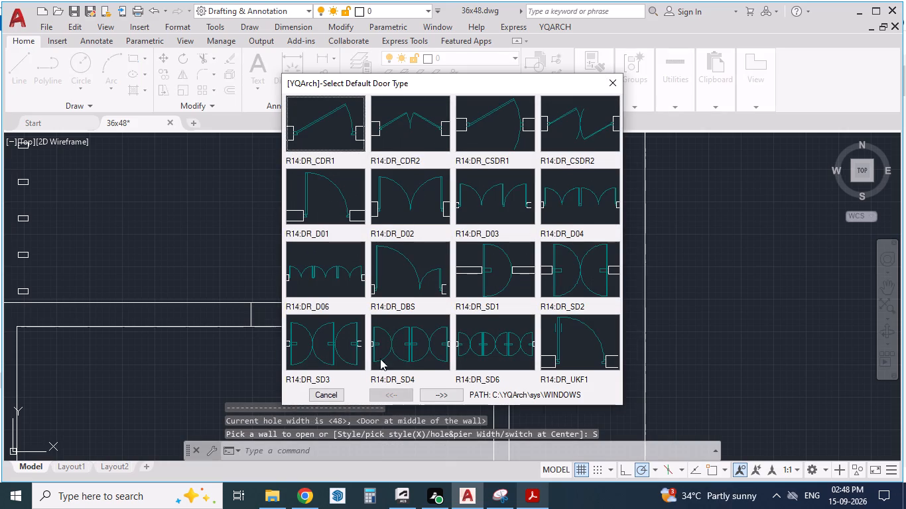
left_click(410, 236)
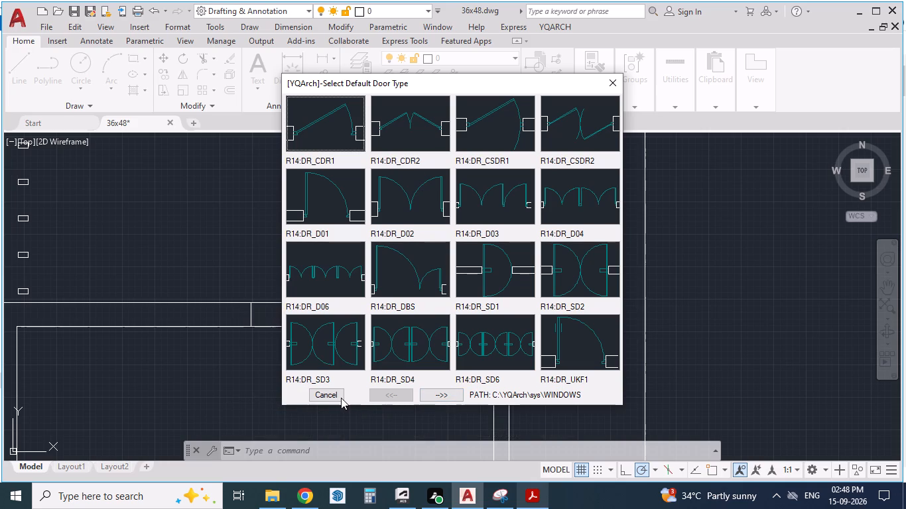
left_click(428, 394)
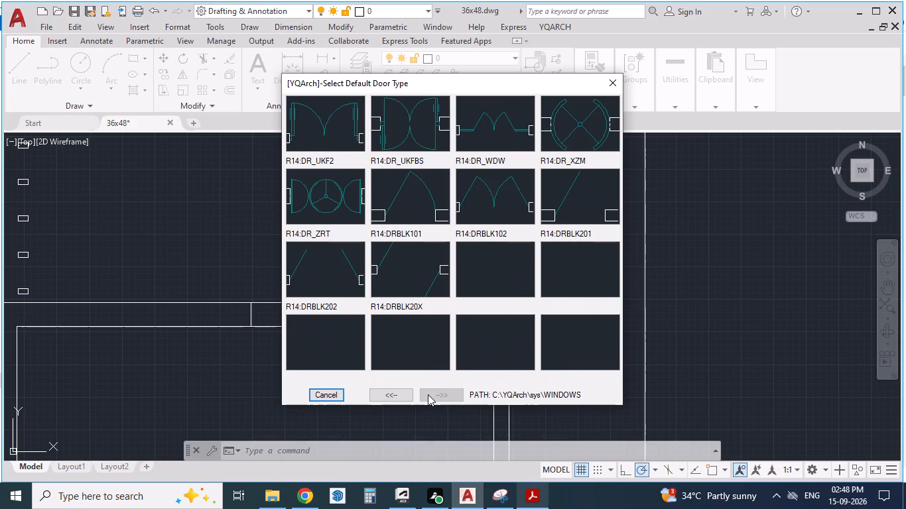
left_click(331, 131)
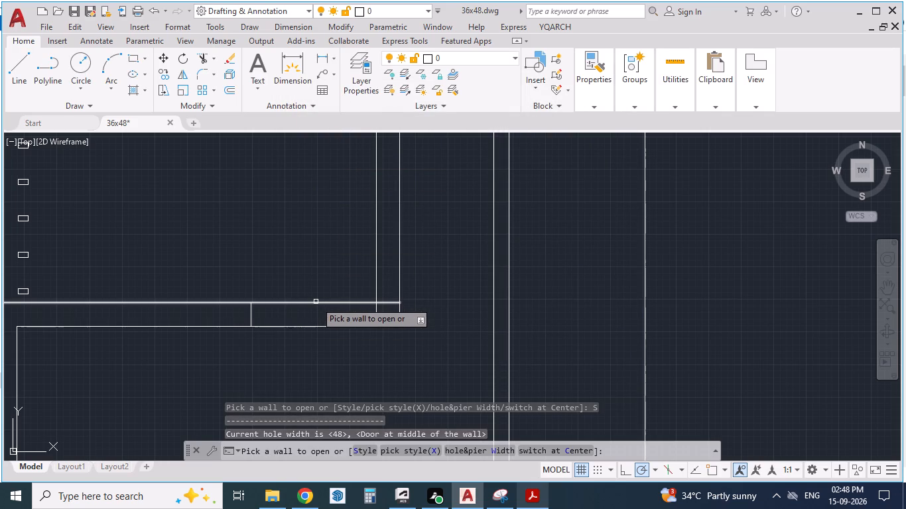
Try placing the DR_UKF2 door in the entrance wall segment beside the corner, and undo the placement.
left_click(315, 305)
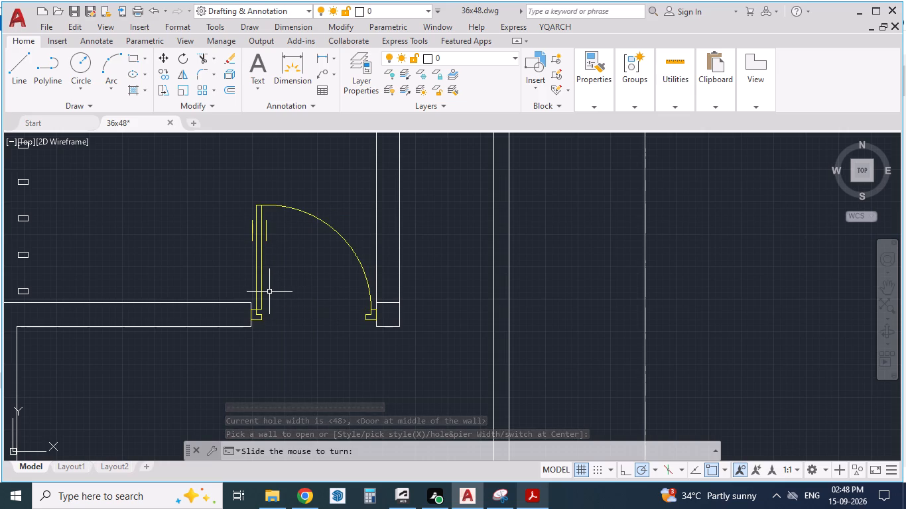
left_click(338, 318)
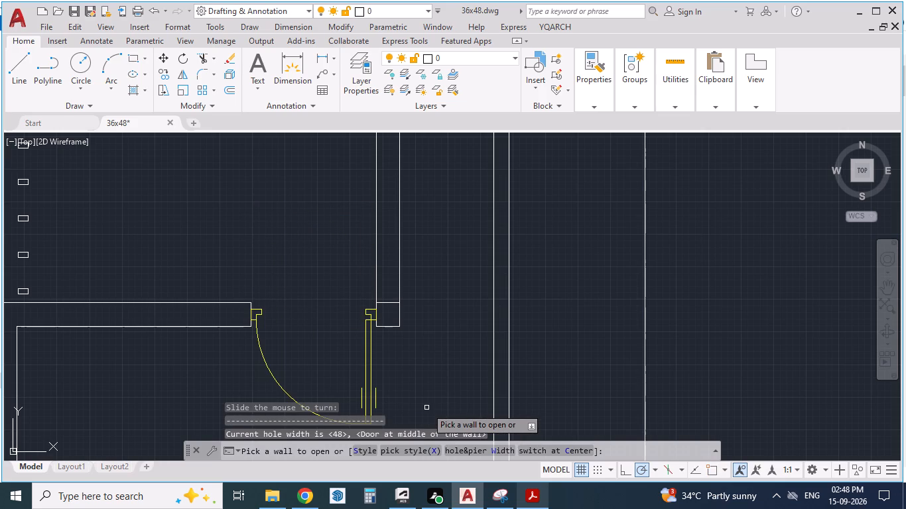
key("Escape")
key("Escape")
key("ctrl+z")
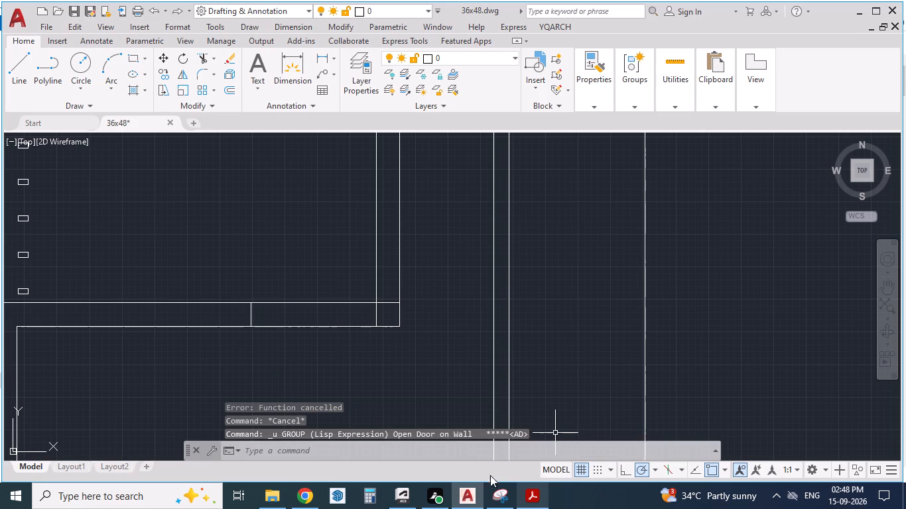
Configure the Open Door on Wall tool with door type DR_D02 and a hole width of 24.
left_click(555, 25)
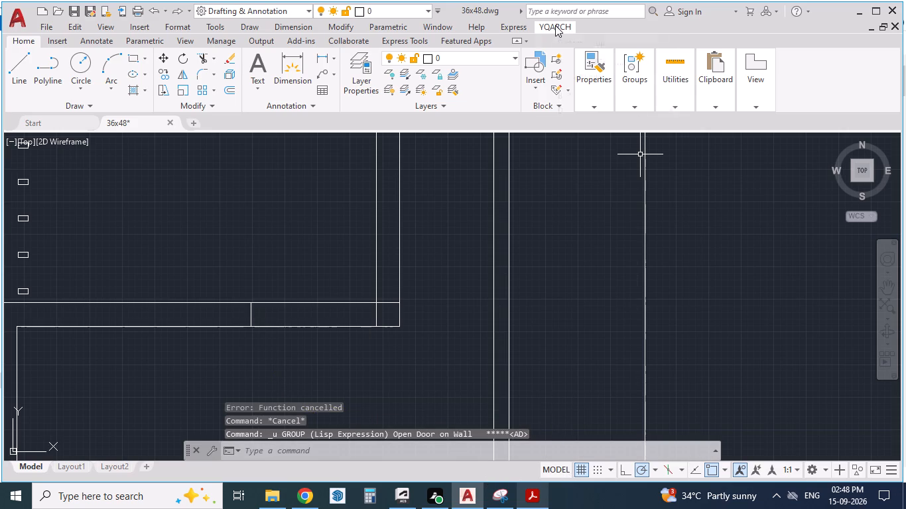
left_click(596, 82)
left_click(723, 69)
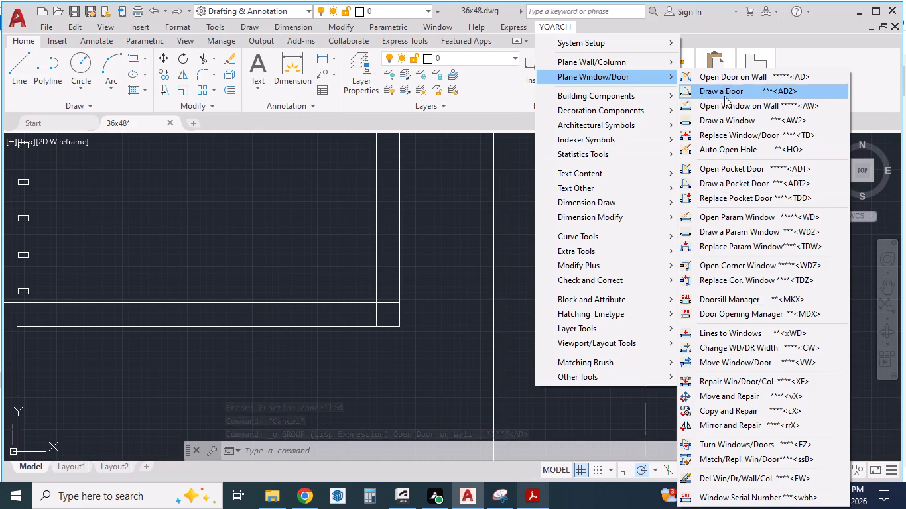
left_click(711, 82)
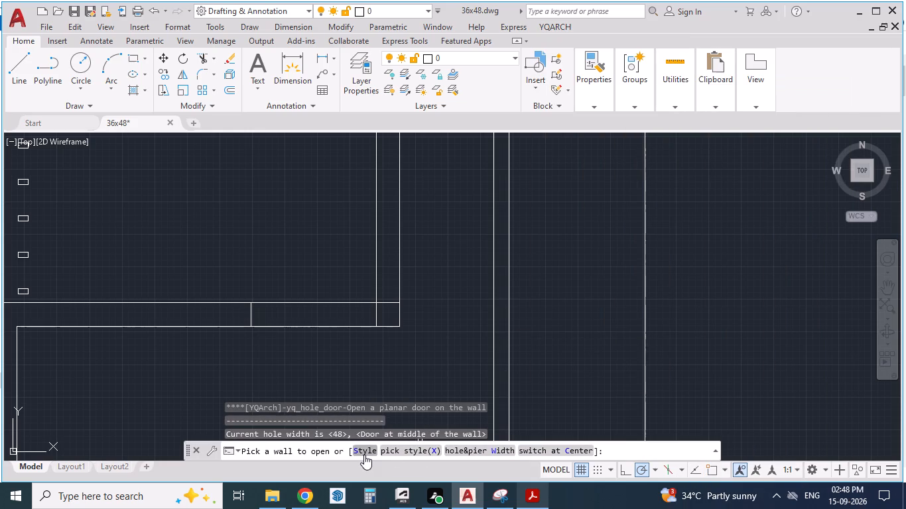
left_click(363, 453)
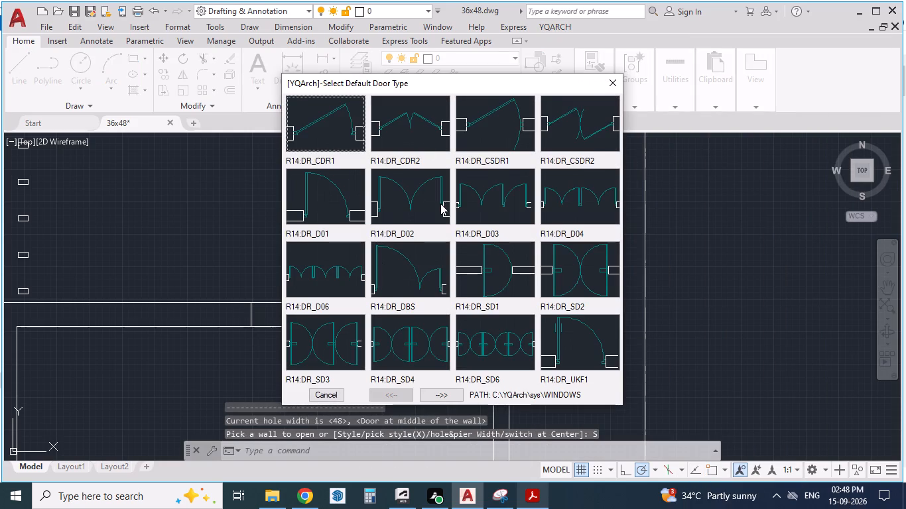
left_click(426, 209)
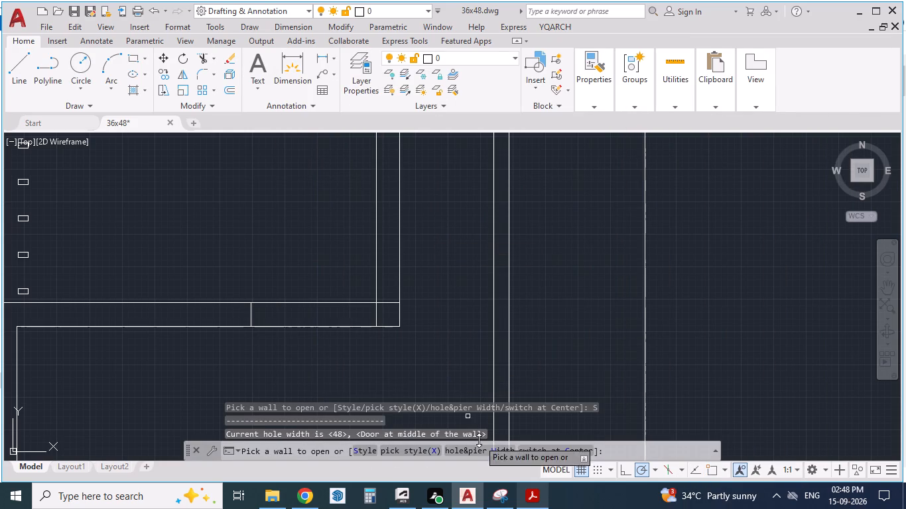
left_click(478, 446)
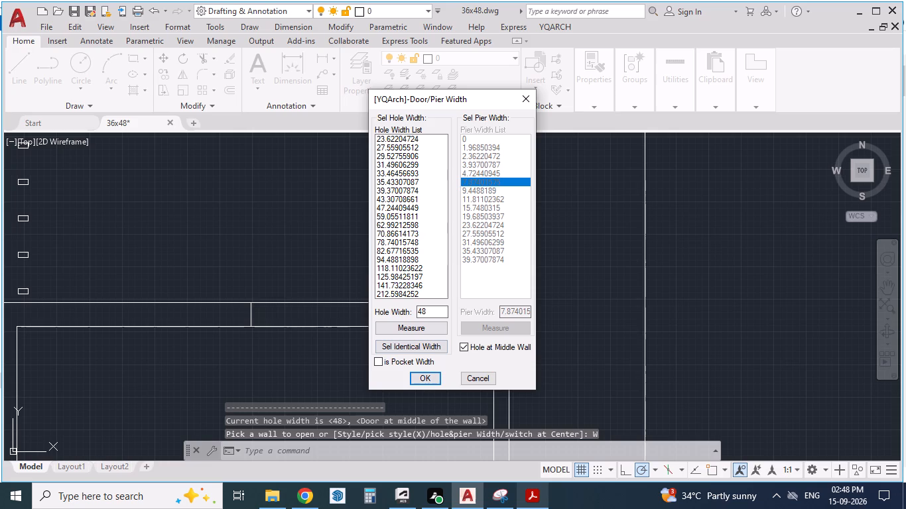
left_click_drag(427, 310, 376, 297)
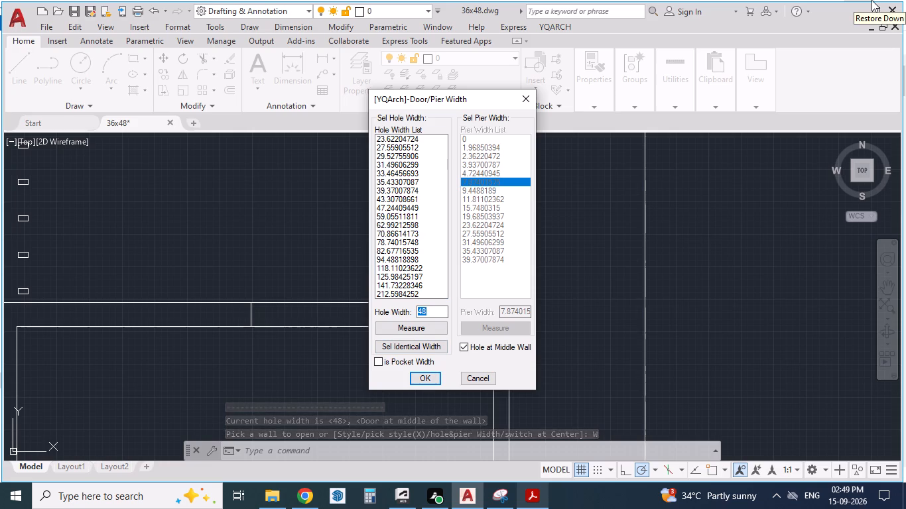
key("2")
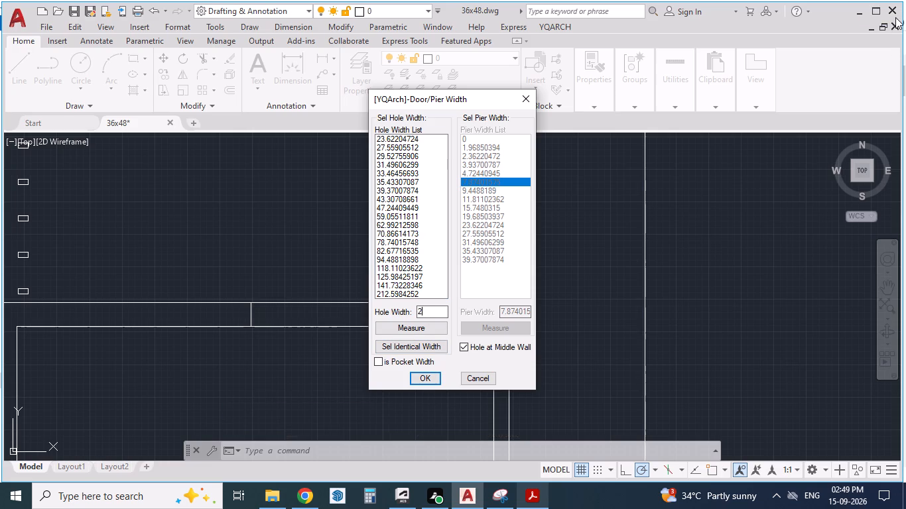
key("4")
left_click(429, 380)
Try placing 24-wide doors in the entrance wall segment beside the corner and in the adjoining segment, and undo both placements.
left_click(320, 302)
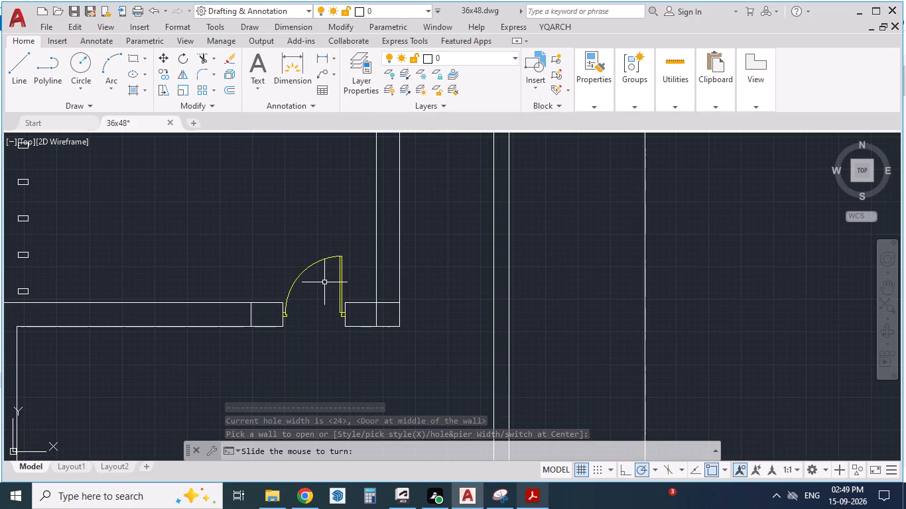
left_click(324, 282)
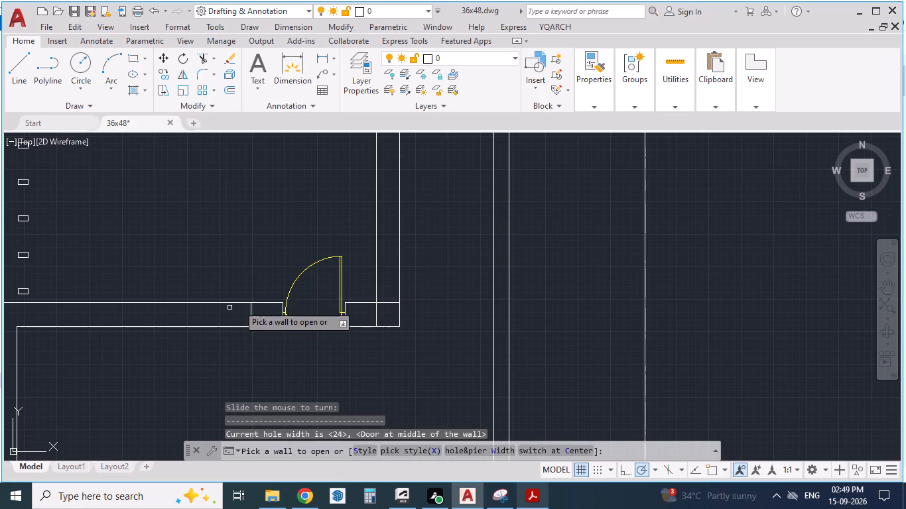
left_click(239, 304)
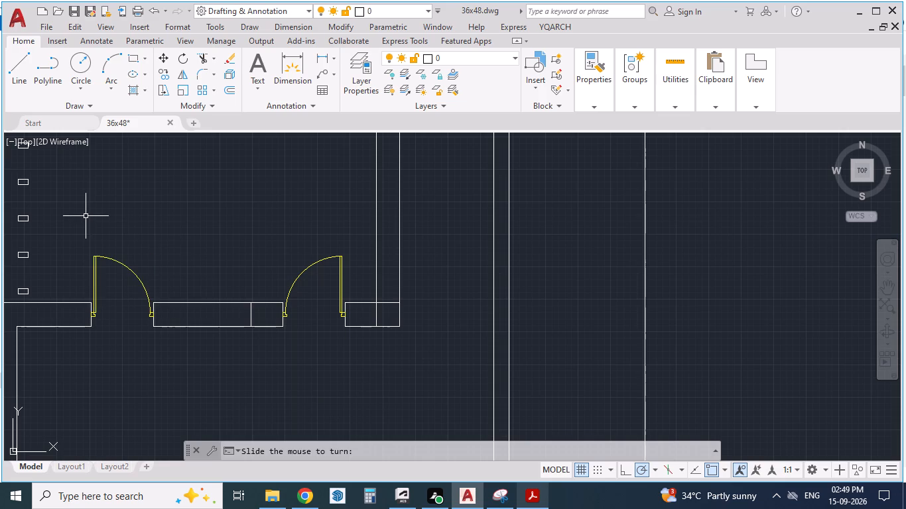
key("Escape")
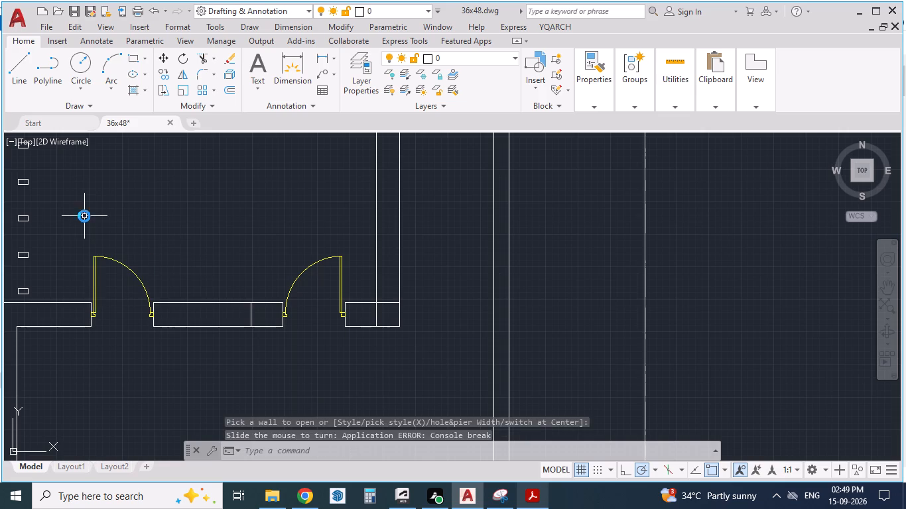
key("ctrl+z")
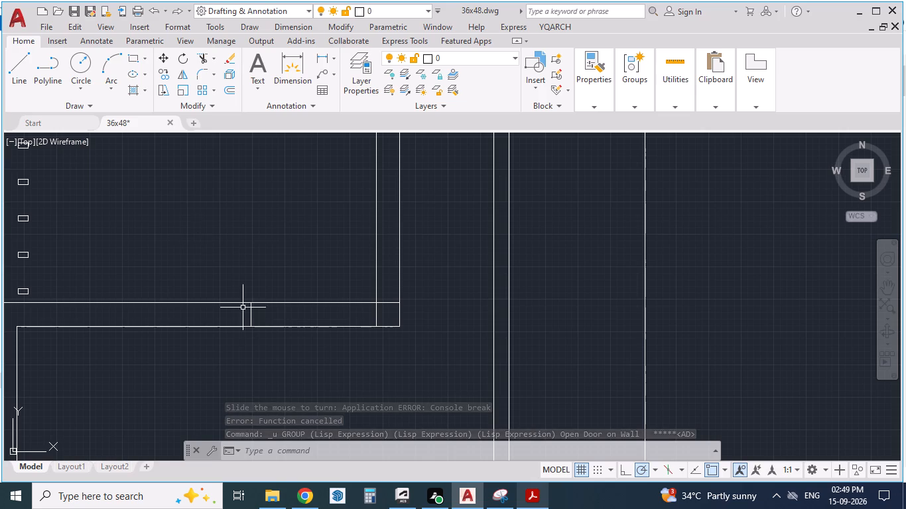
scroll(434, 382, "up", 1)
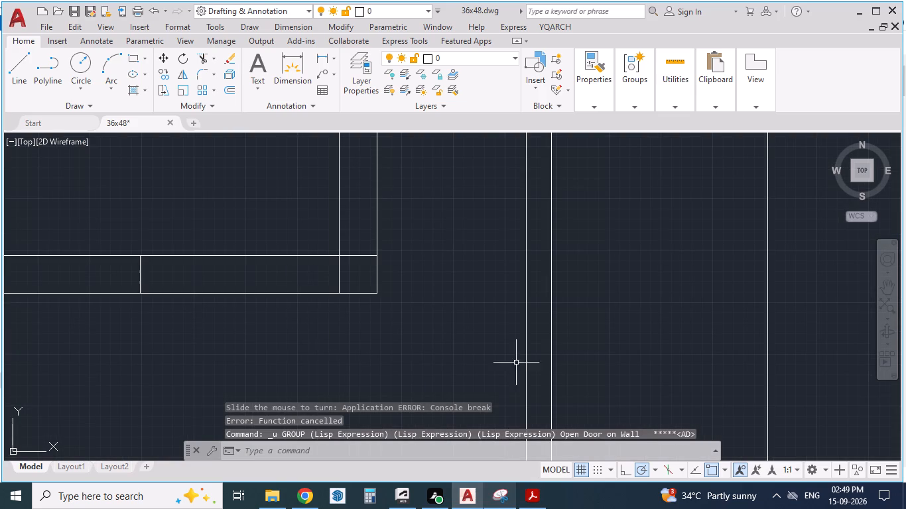
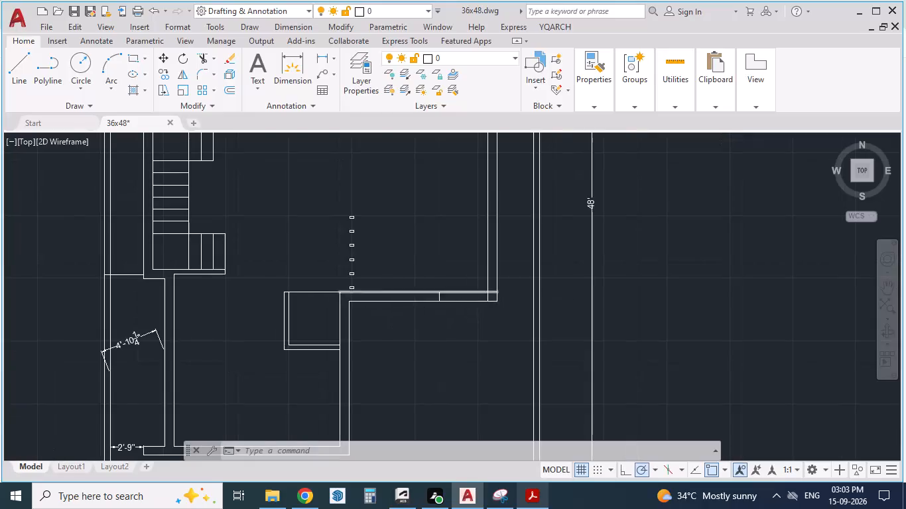
Trim both face lines of the entrance wall between the door jamb line and the corner wall.
scroll(497, 299, "up", 1)
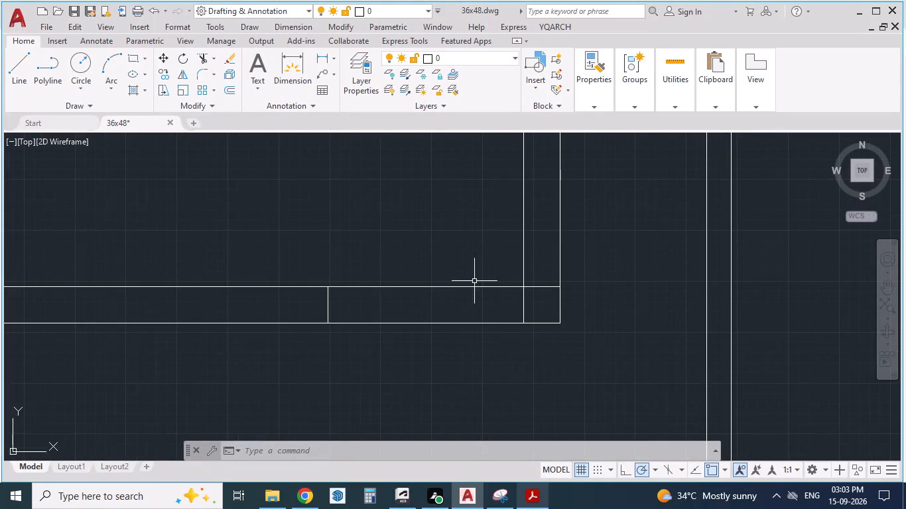
left_click(469, 286)
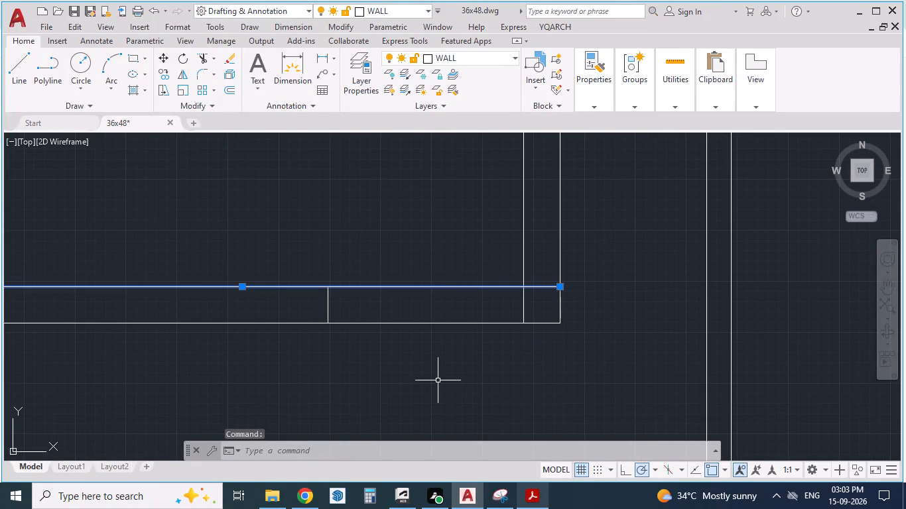
key("Escape")
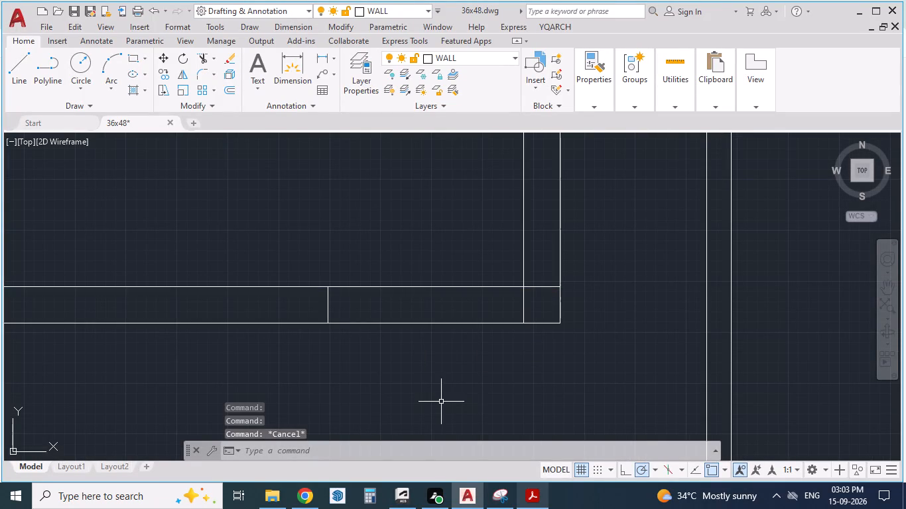
type("tr")
key("Return")
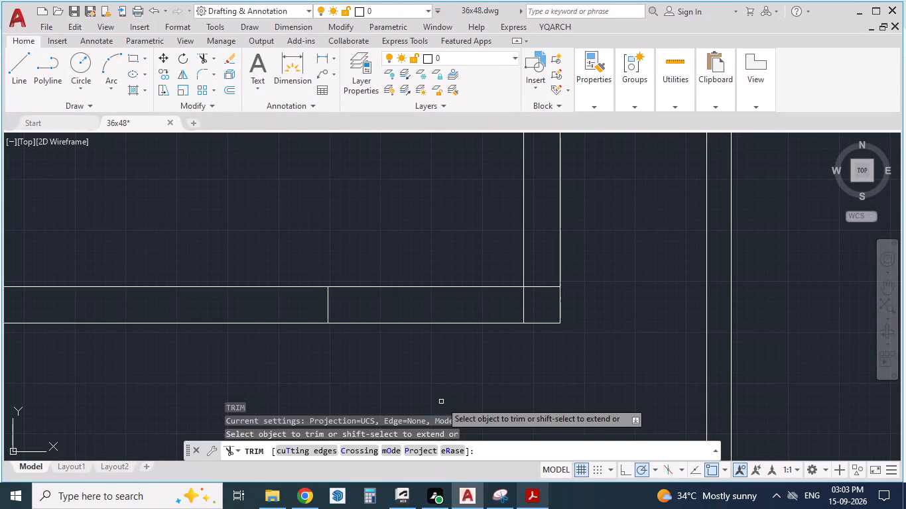
left_click(440, 286)
left_click(433, 323)
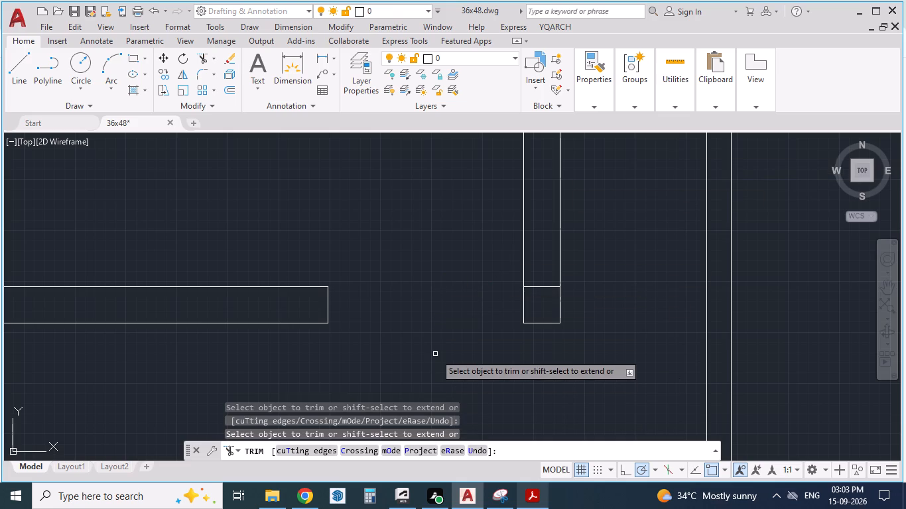
key("Escape")
key("Escape")
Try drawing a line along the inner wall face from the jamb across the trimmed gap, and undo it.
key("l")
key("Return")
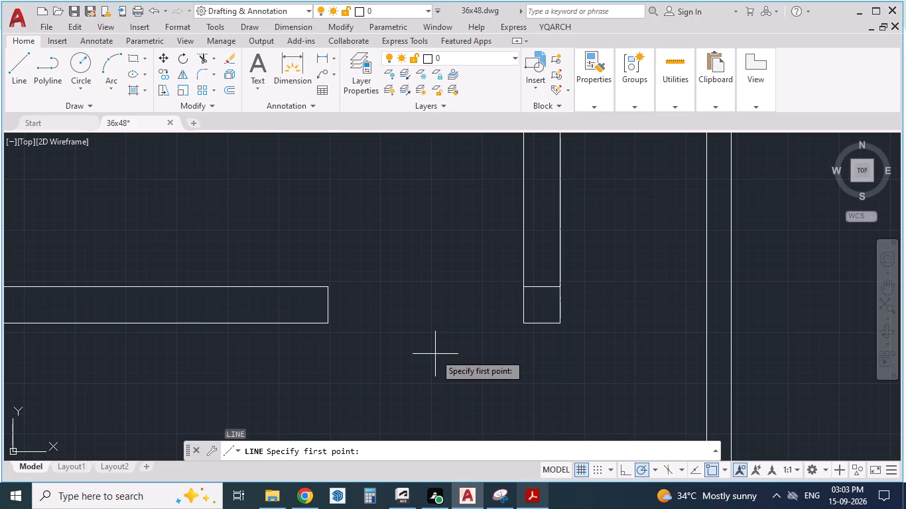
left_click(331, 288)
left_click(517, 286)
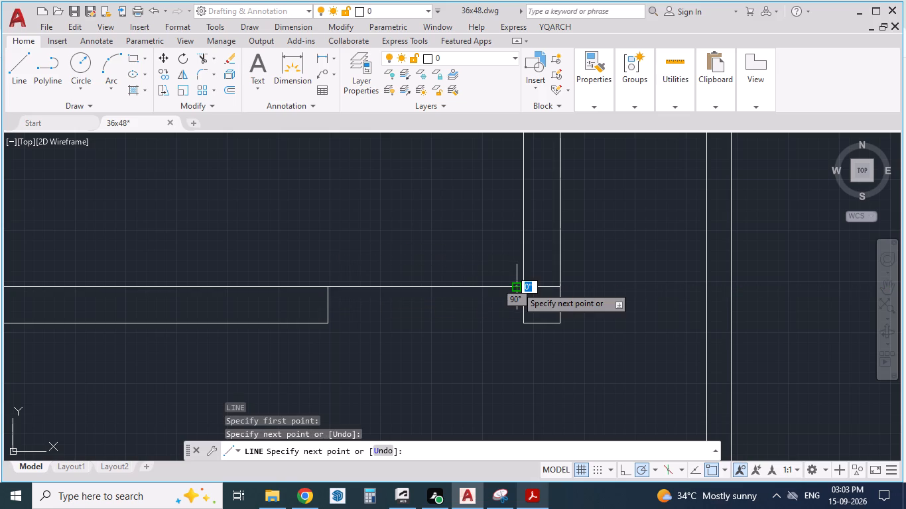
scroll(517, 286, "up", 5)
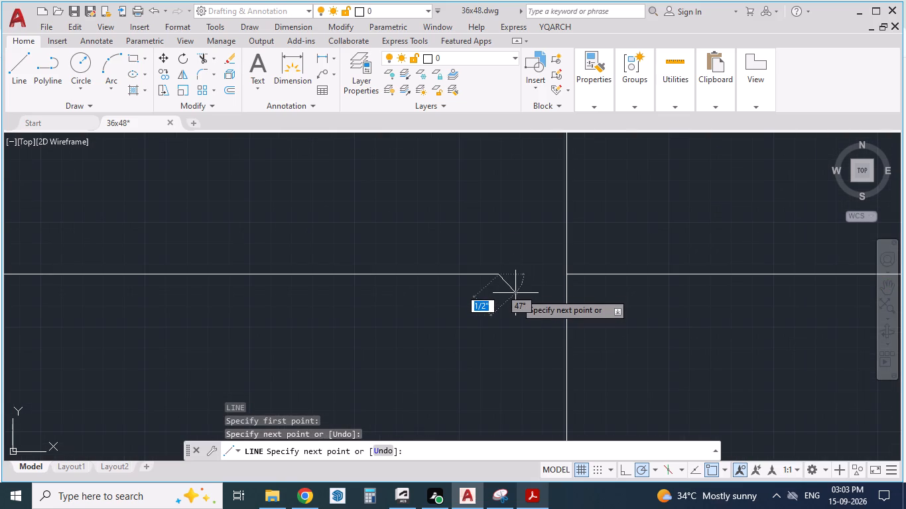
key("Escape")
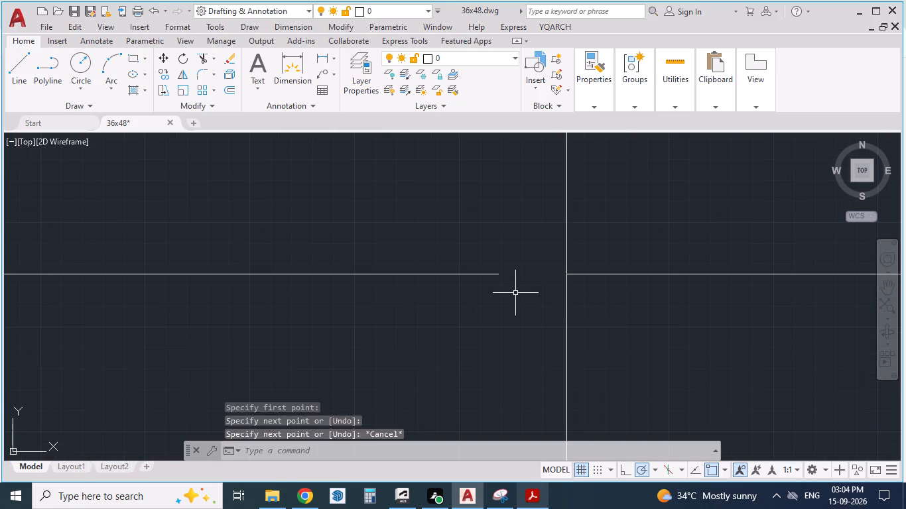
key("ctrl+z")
Redraw the outer and inner wall face lines across the trimmed gap, from the jamb line to the corner wall.
key("l")
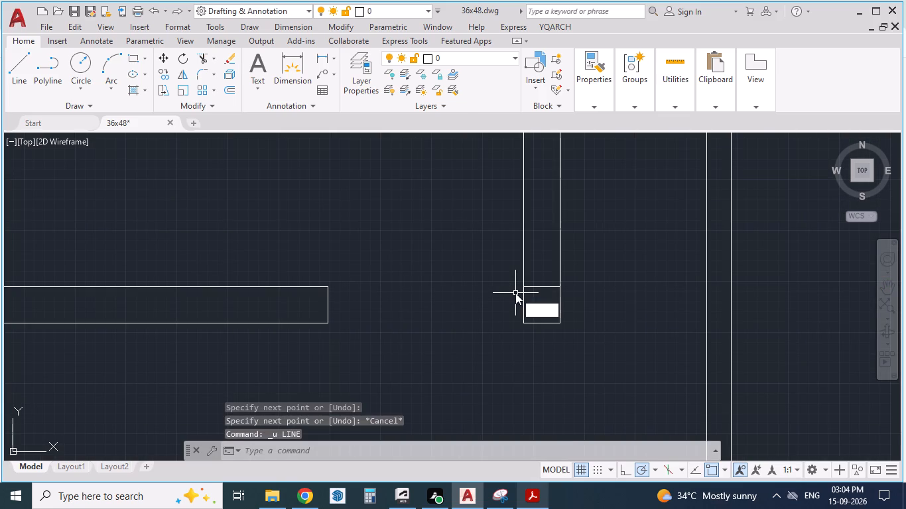
key("Return")
scroll(543, 300, "up", 2)
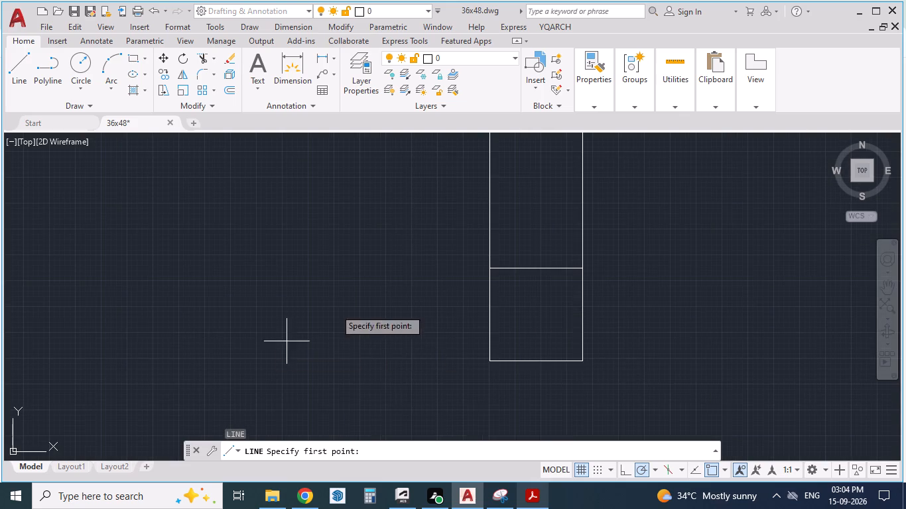
scroll(389, 282, "down", 2)
left_click(235, 324)
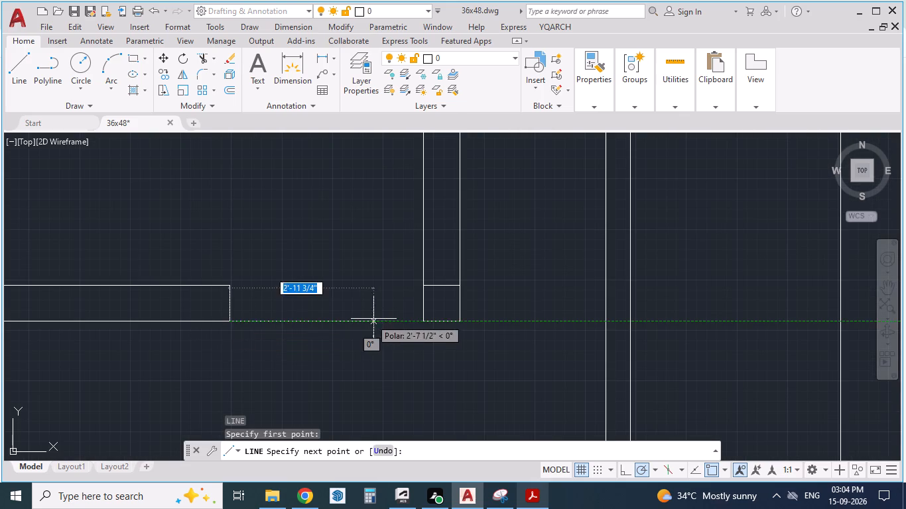
left_click(424, 320)
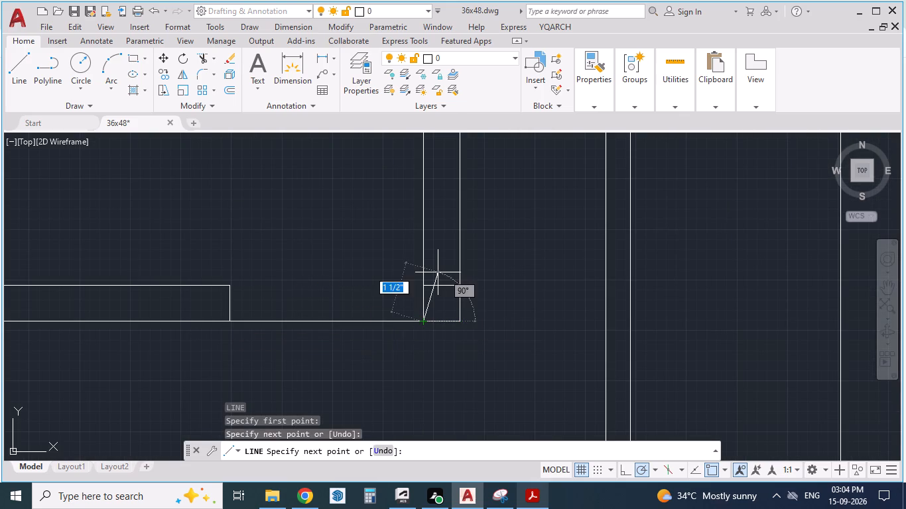
key("Return")
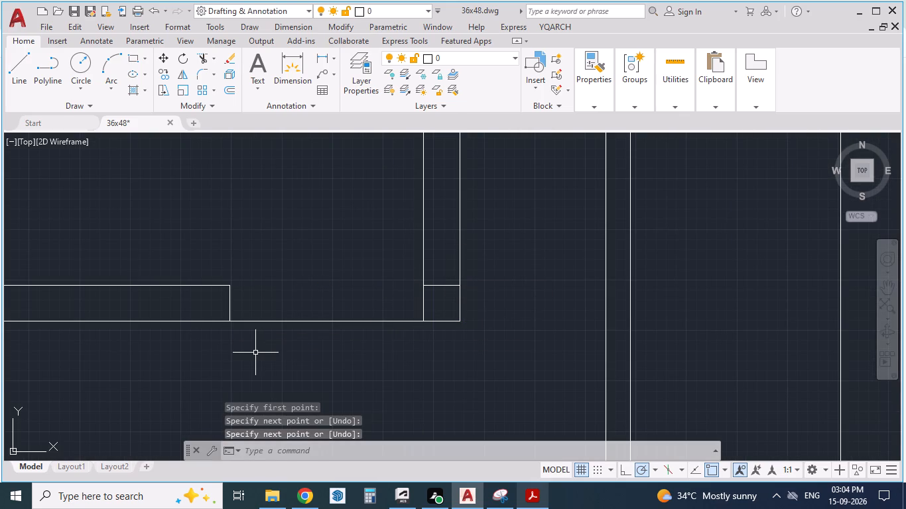
key("space")
scroll(380, 316, "up", 1)
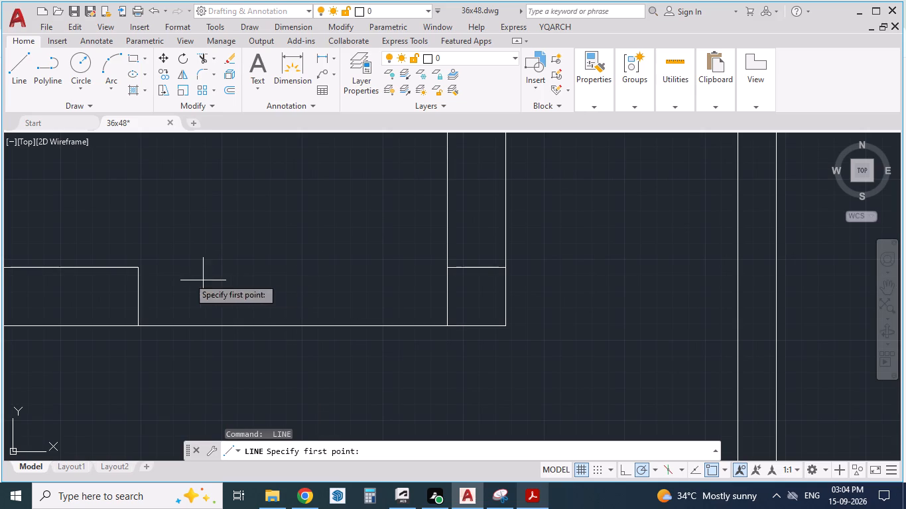
left_click(142, 269)
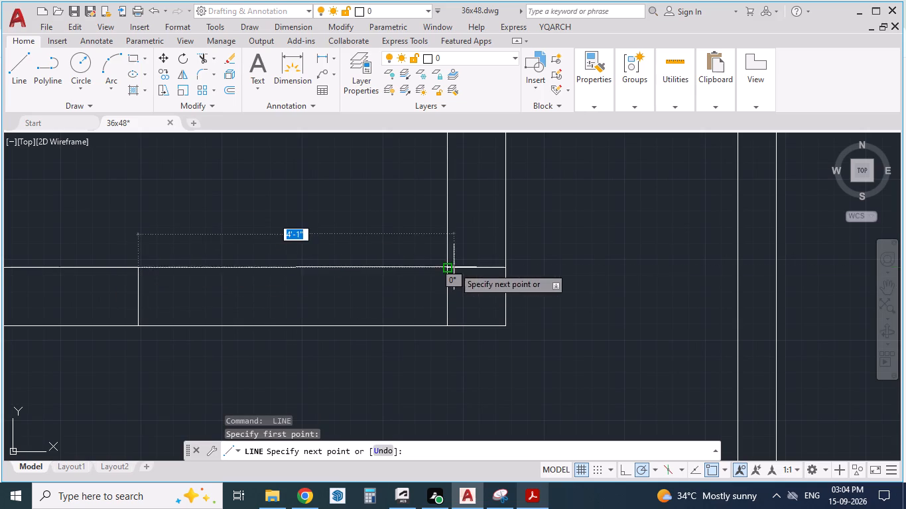
left_click(450, 264)
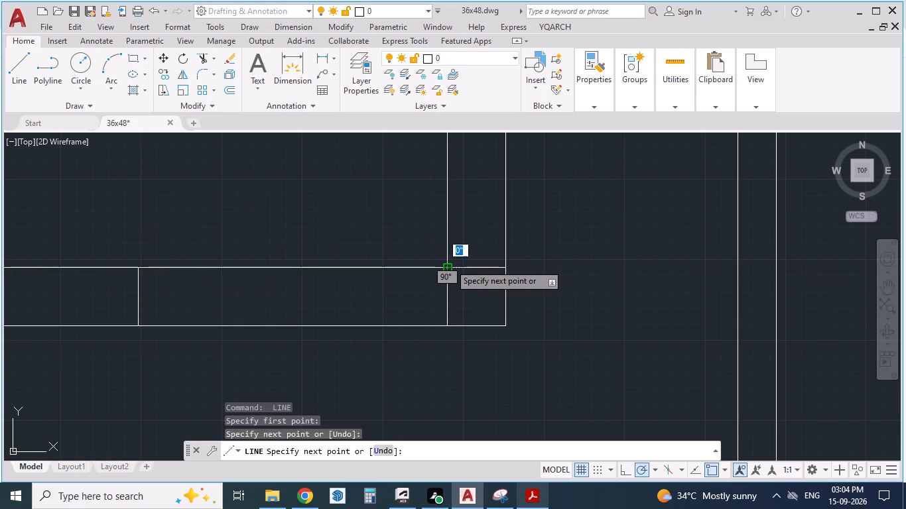
key("Return")
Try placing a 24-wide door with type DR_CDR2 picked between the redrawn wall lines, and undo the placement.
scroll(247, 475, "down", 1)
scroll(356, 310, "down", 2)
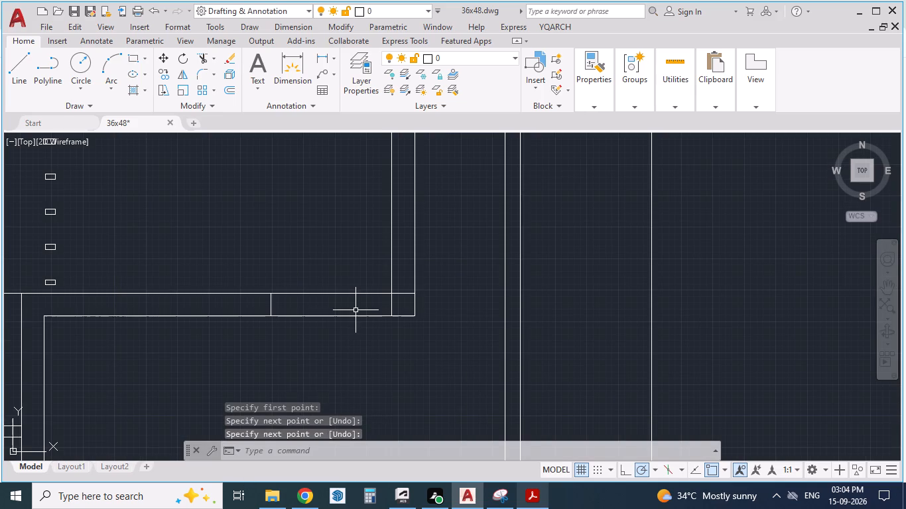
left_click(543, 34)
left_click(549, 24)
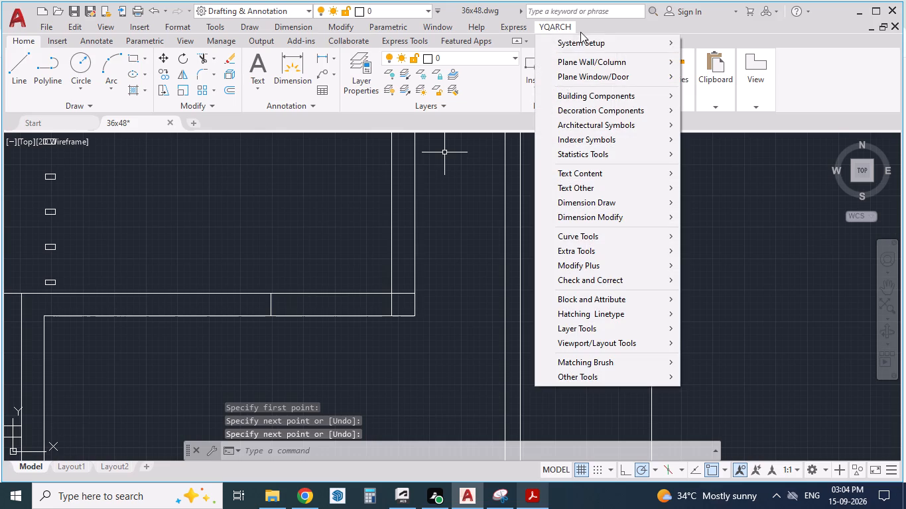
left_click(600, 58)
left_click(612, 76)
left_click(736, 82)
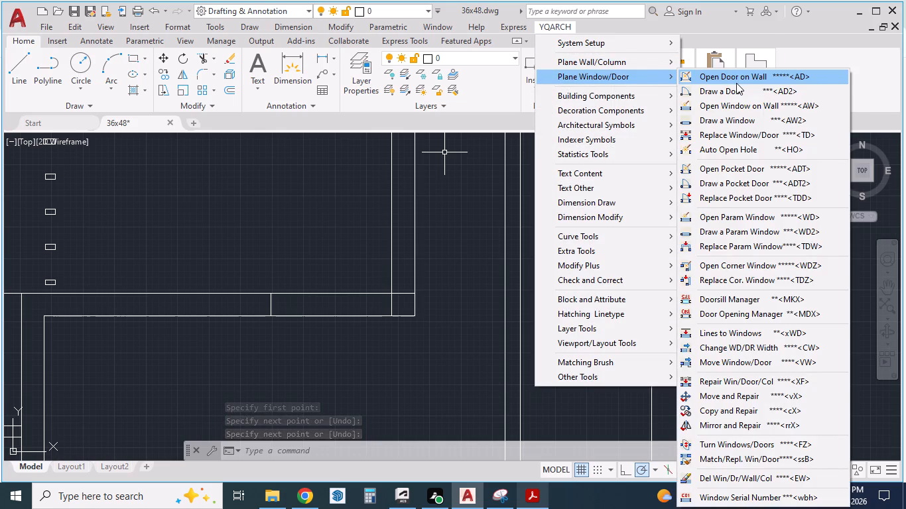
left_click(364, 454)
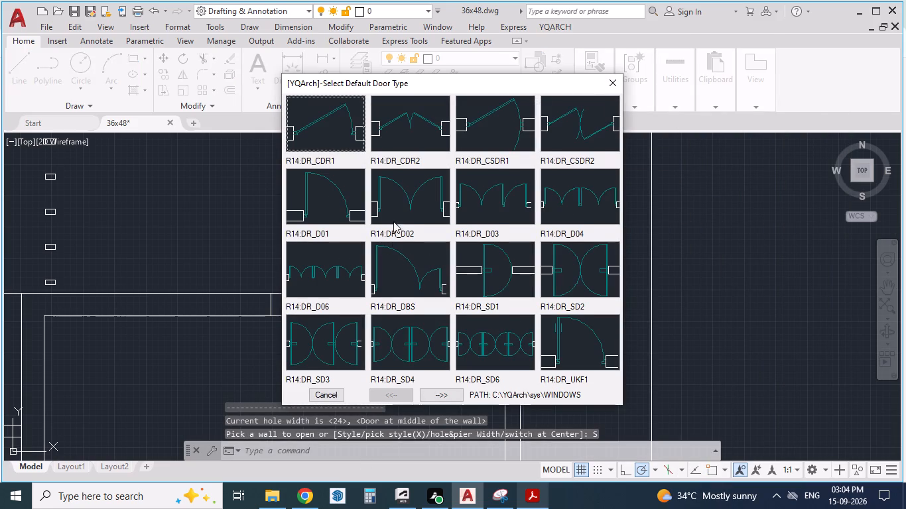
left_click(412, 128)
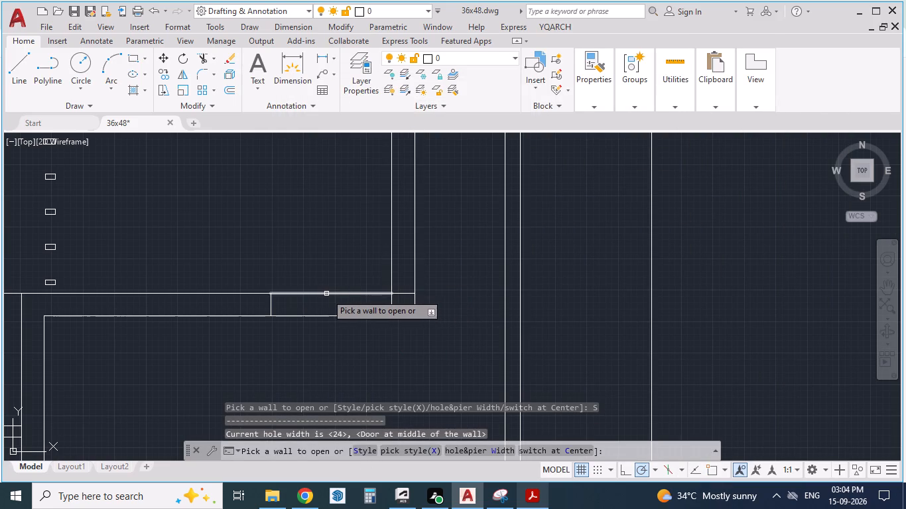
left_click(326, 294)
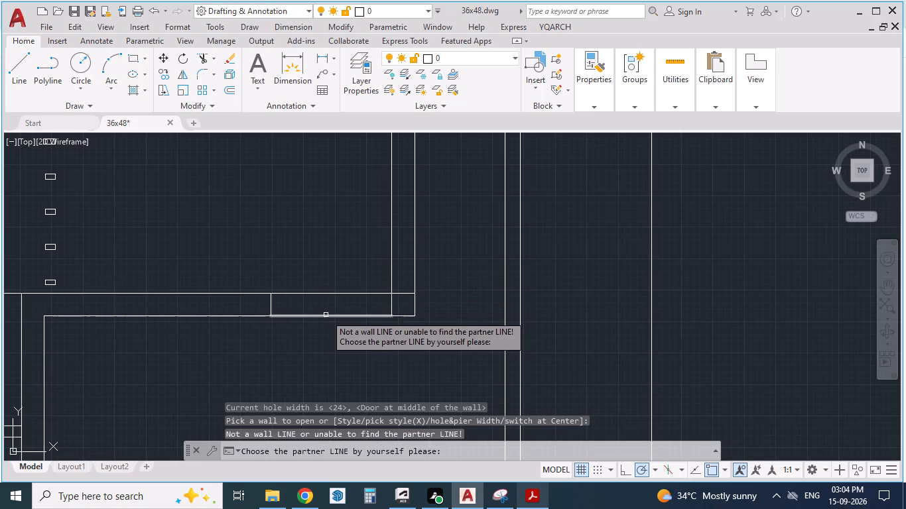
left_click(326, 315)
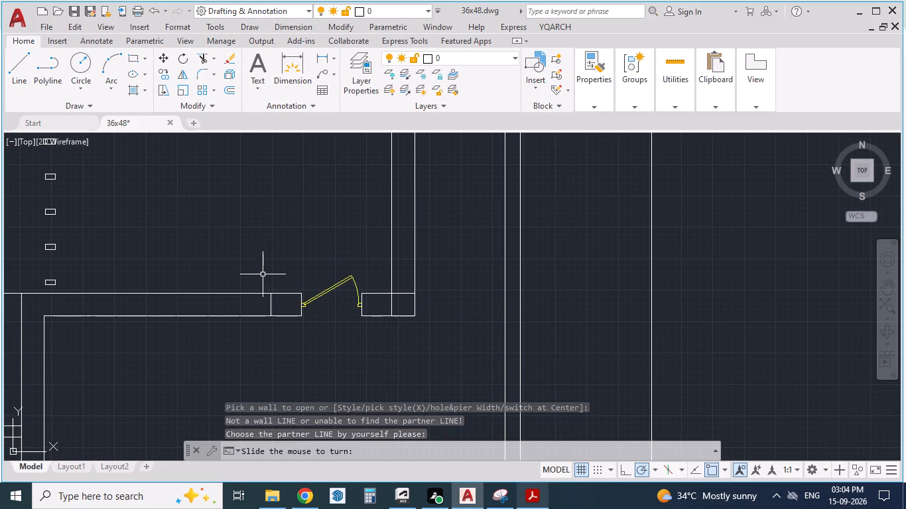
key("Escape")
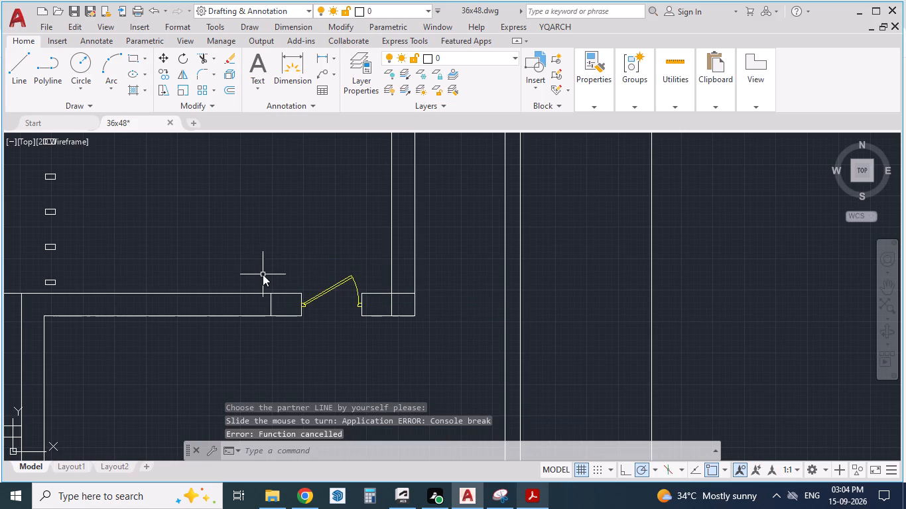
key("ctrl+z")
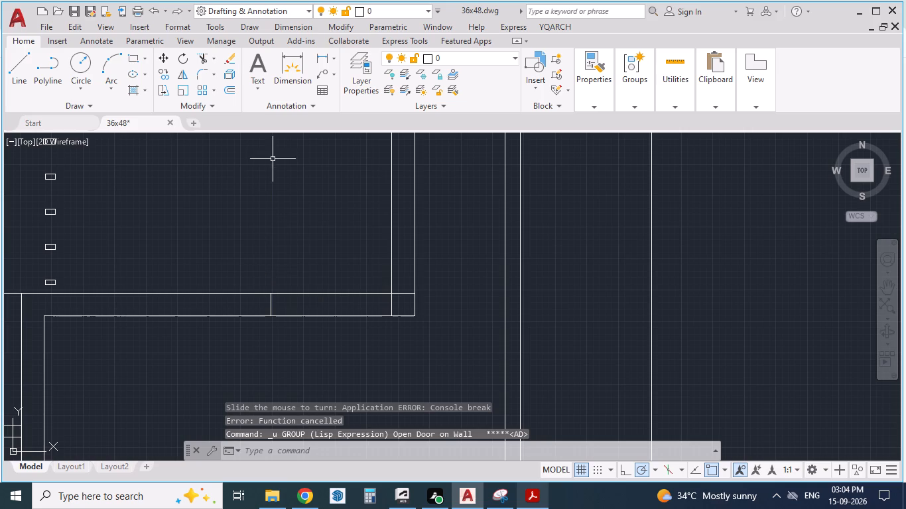
Set the Open Door on Wall hole width to 48 and turn off the Hole at Middle Wall option.
left_click(556, 24)
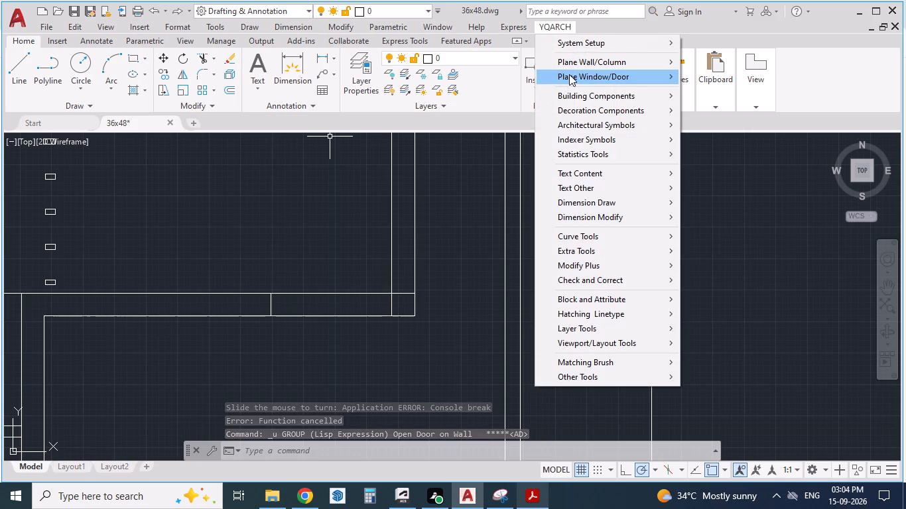
left_click(570, 76)
left_click(738, 76)
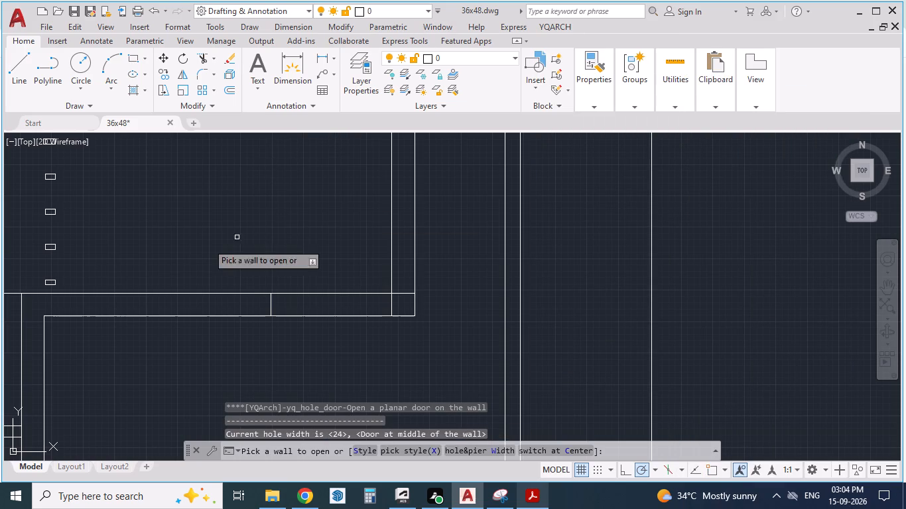
left_click(463, 449)
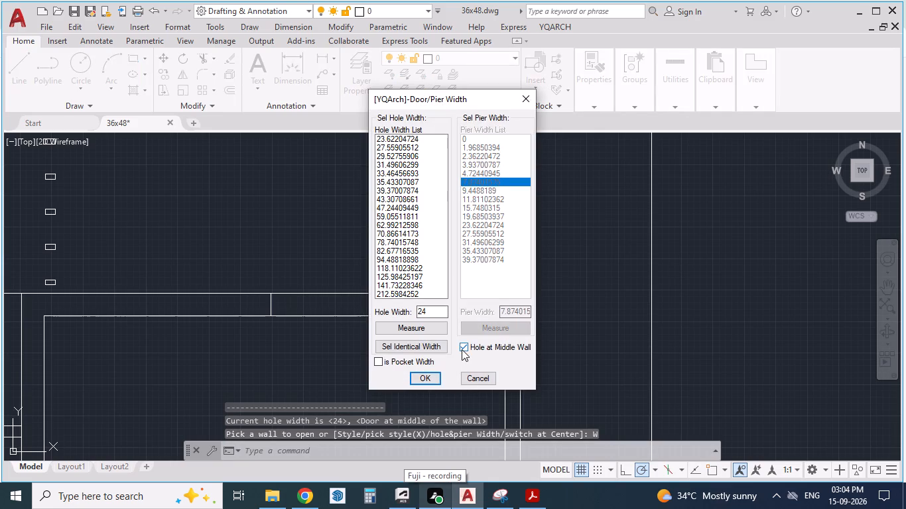
left_click(462, 349)
left_click_drag(431, 311, 373, 306)
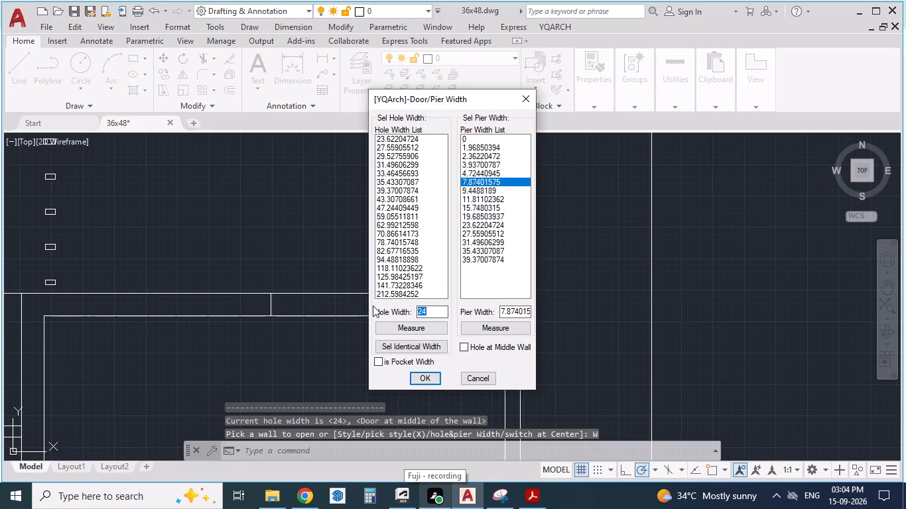
type("48")
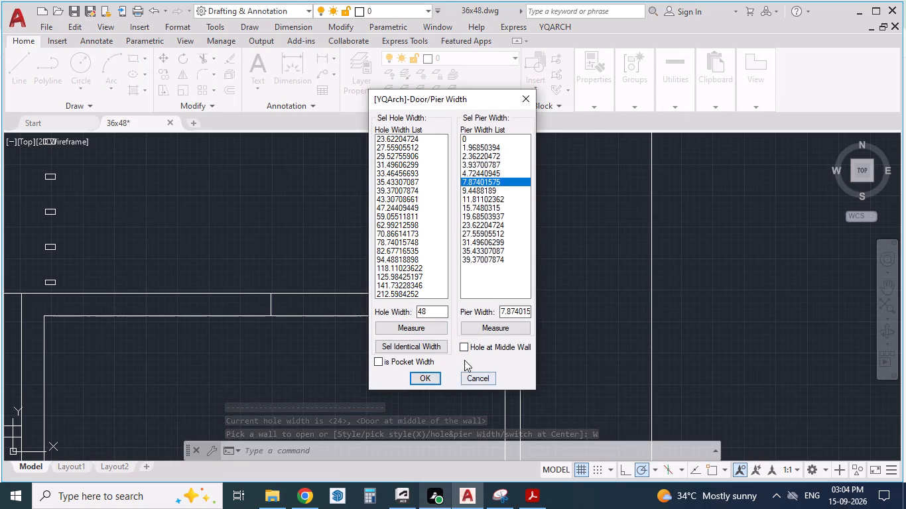
left_click(431, 382)
Choose DR_CDR2 as the door type for the Open Door on Wall tool.
left_click(372, 450)
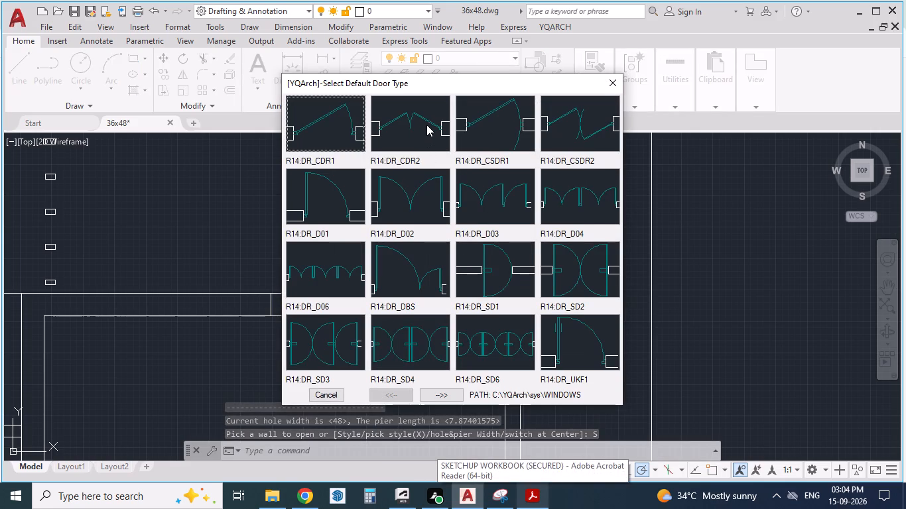
key("Right")
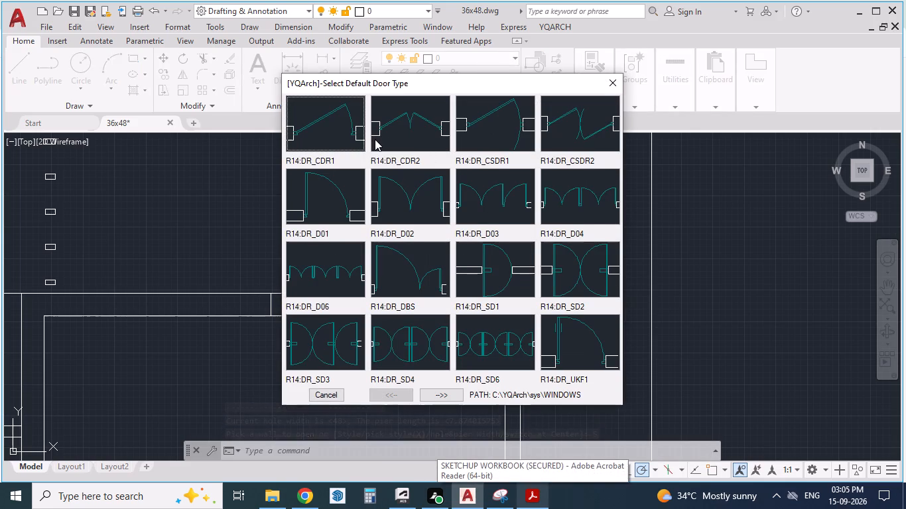
key("Right")
key("Right")
key("Right")
key("Right")
key("Right")
key("Right")
key("Right")
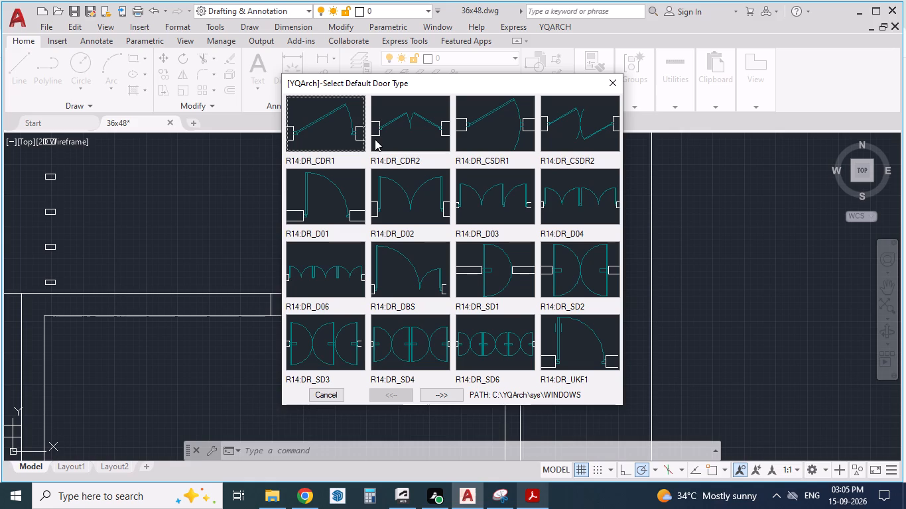
key("Right")
key("Right")
left_click(413, 119)
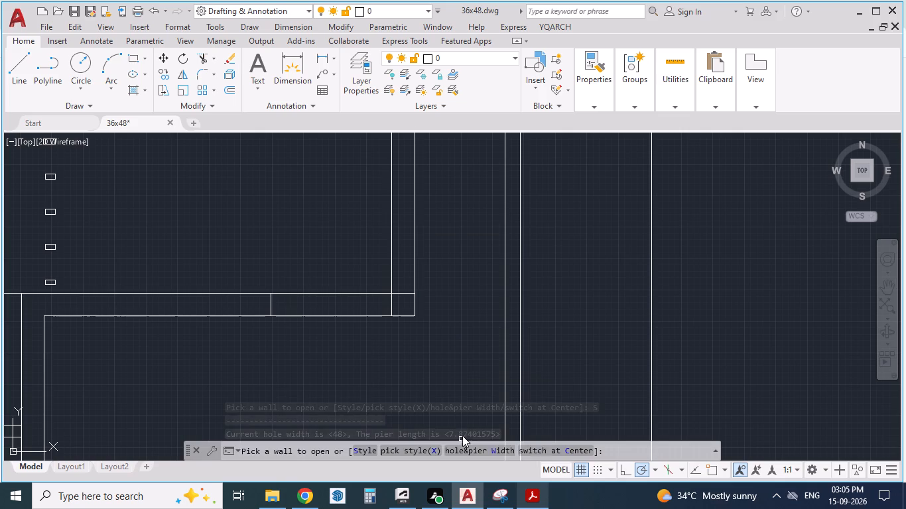
With Hole at Middle Wall turned on, place a 48-wide DR_CDR2 door on the wall's interior face line, swinging into the dining/drawing room.
left_click(472, 451)
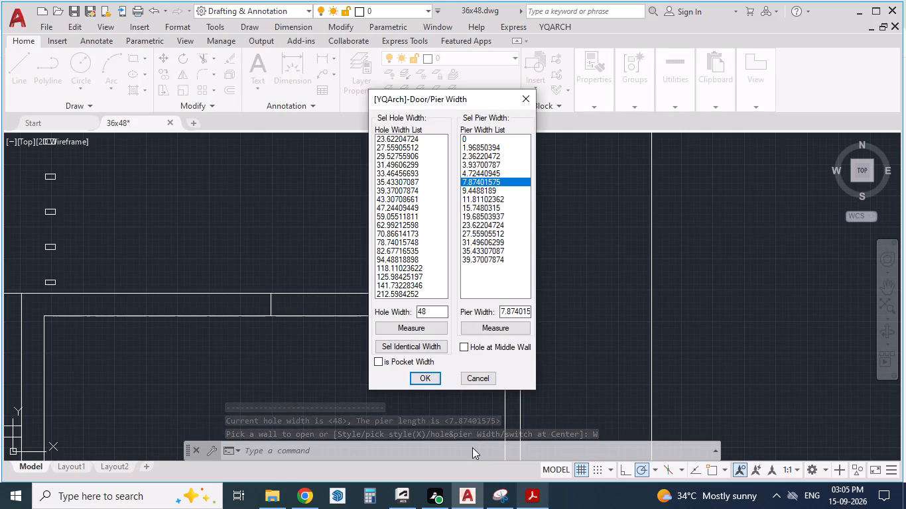
left_click(464, 342)
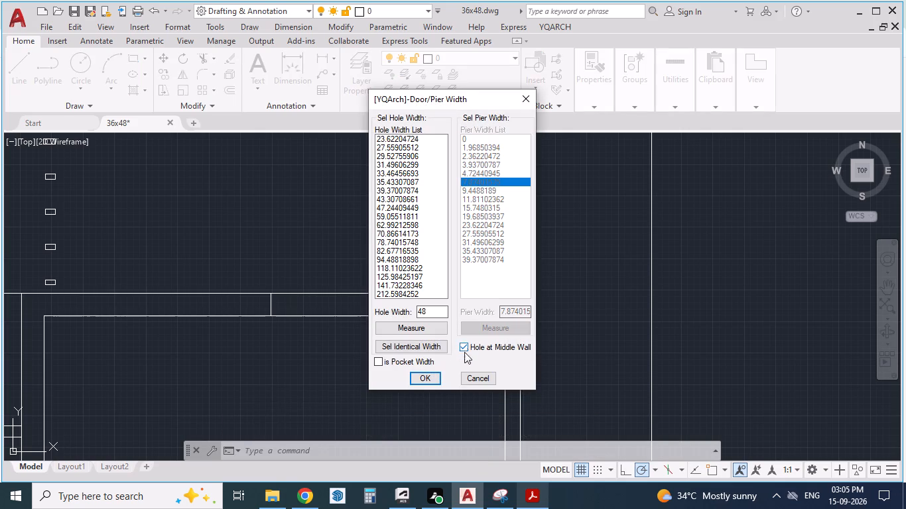
left_click(428, 382)
left_click(331, 296)
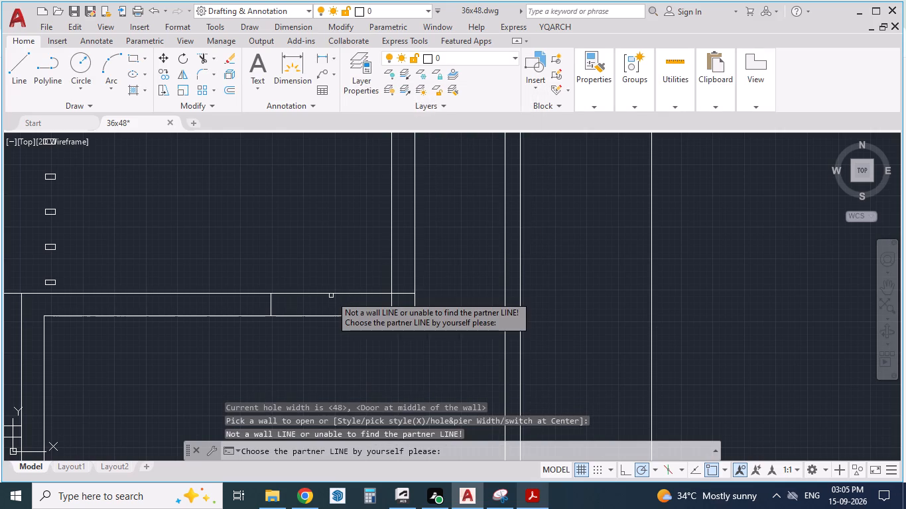
left_click(330, 294)
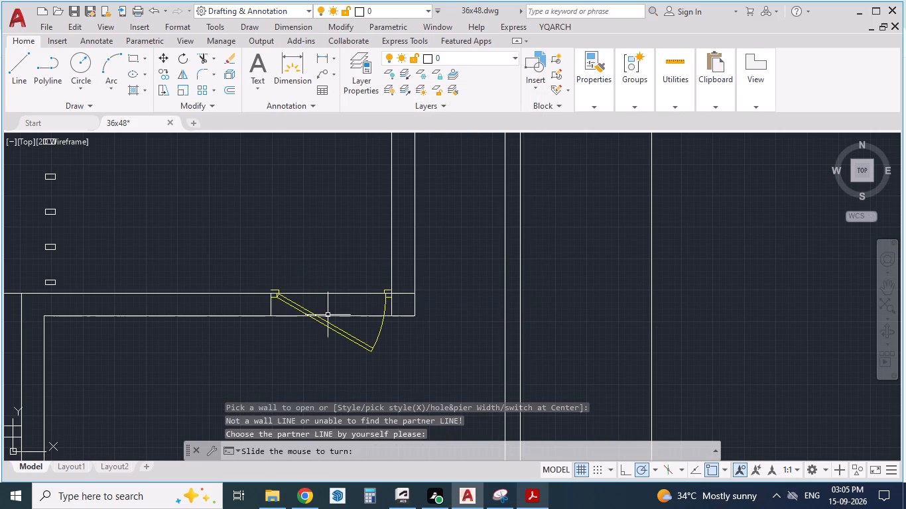
left_click(326, 281)
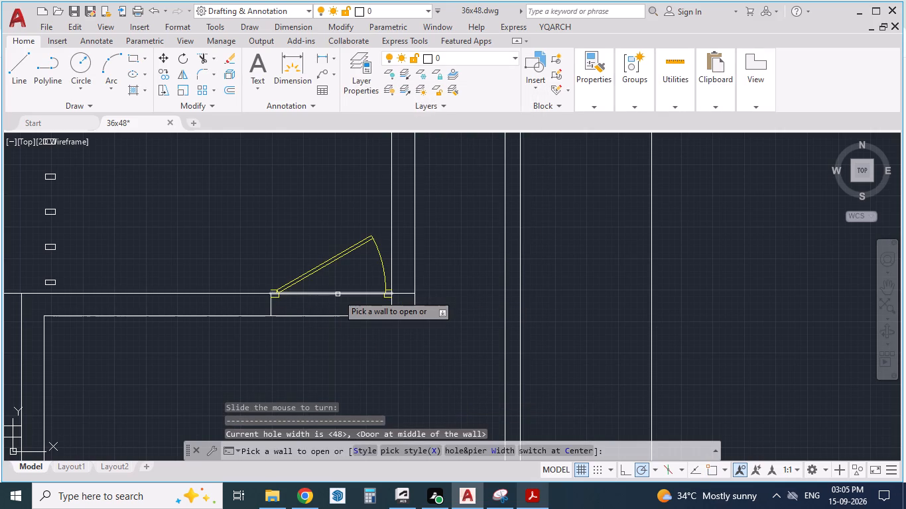
Place a second 48-wide door between the two wall face lines, hinged on the opposite jamb and swinging into the room.
left_click(338, 294)
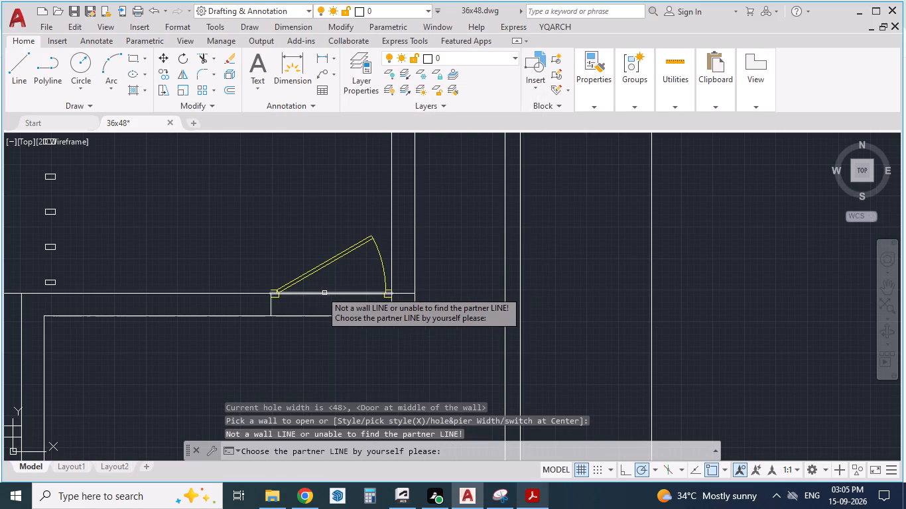
left_click(344, 317)
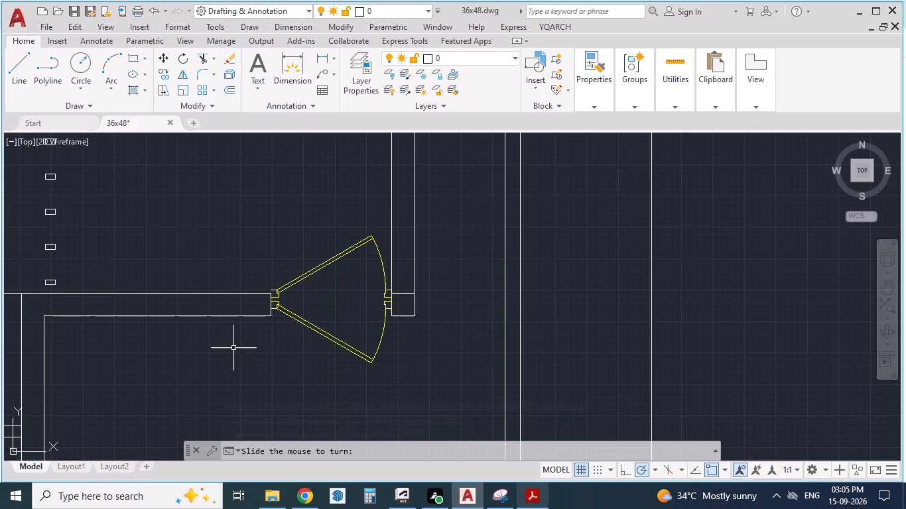
left_click(488, 262)
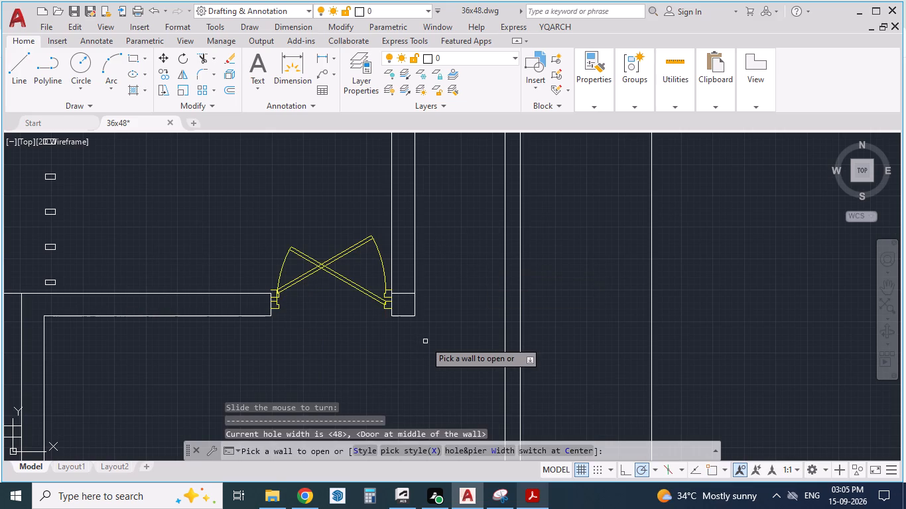
key("Escape")
key("Escape")
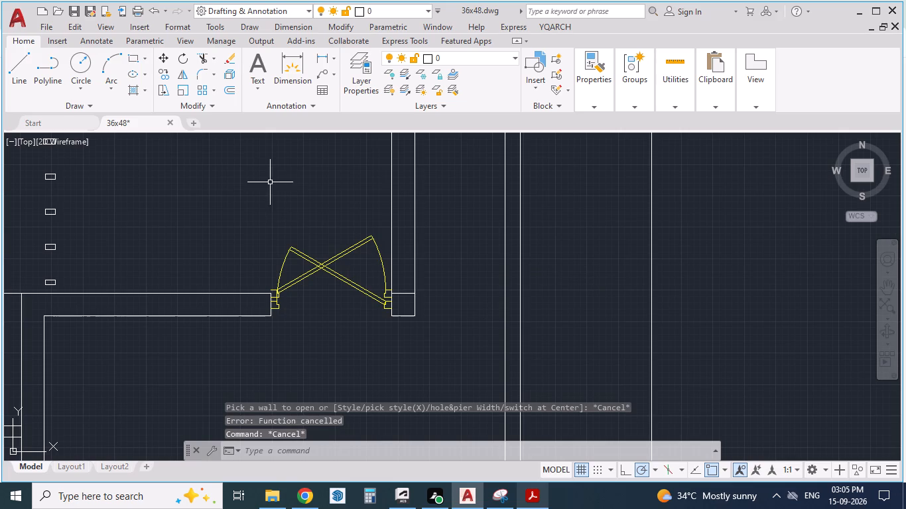
Move the first door down from the interior wall face so its frame sits over the second door's frame.
left_click(371, 238)
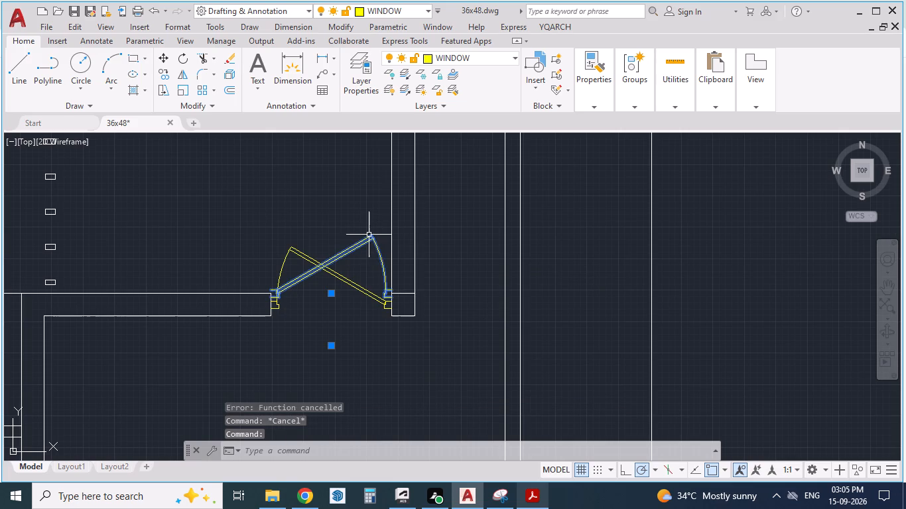
key("m")
key("Return")
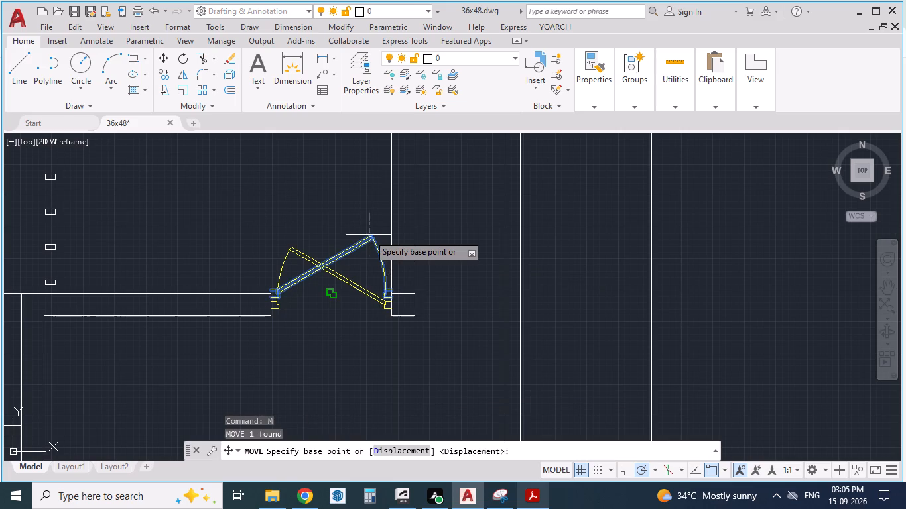
scroll(289, 286, "up", 4)
scroll(291, 276, "down", 1)
scroll(253, 367, "up", 1)
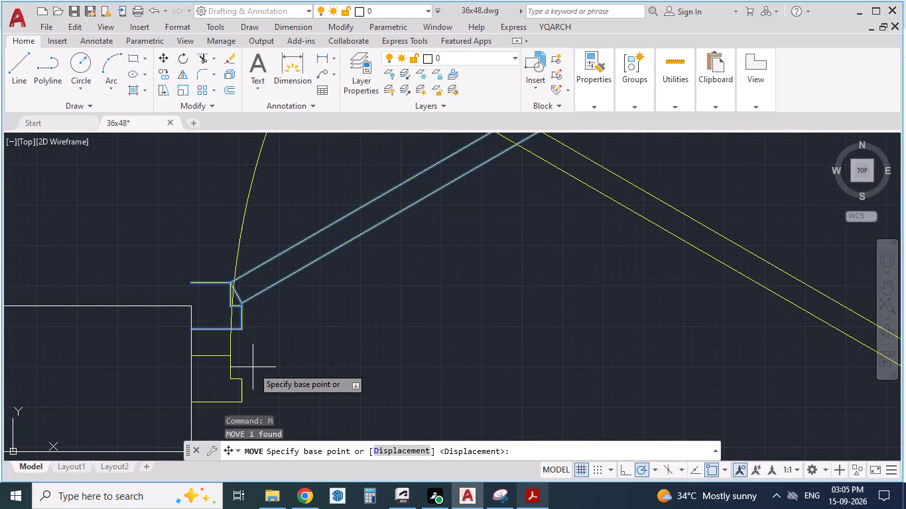
scroll(230, 294, "down", 1)
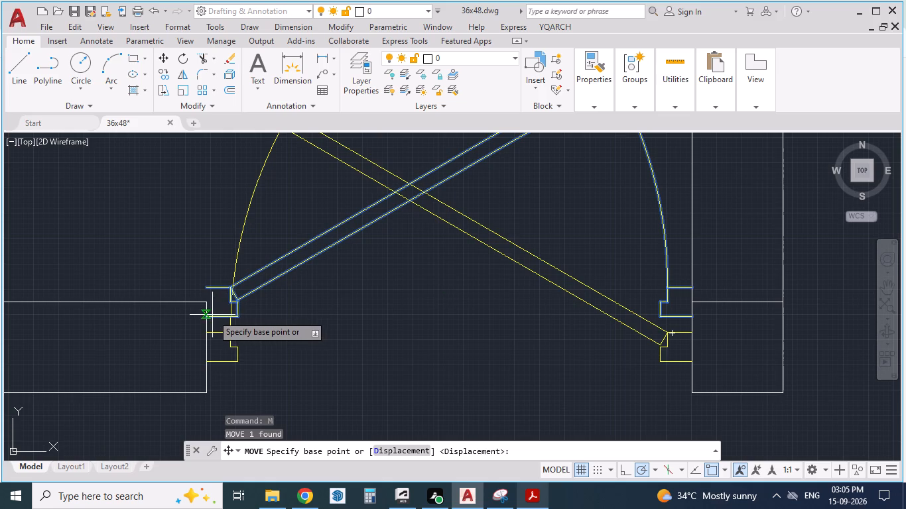
left_click_drag(208, 319, 206, 362)
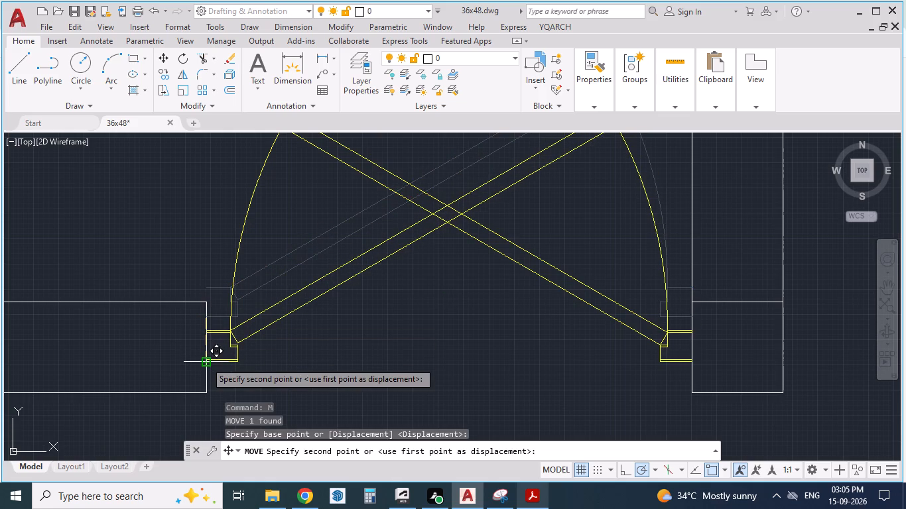
left_click_drag(206, 362, 207, 335)
scroll(206, 362, "up", 5)
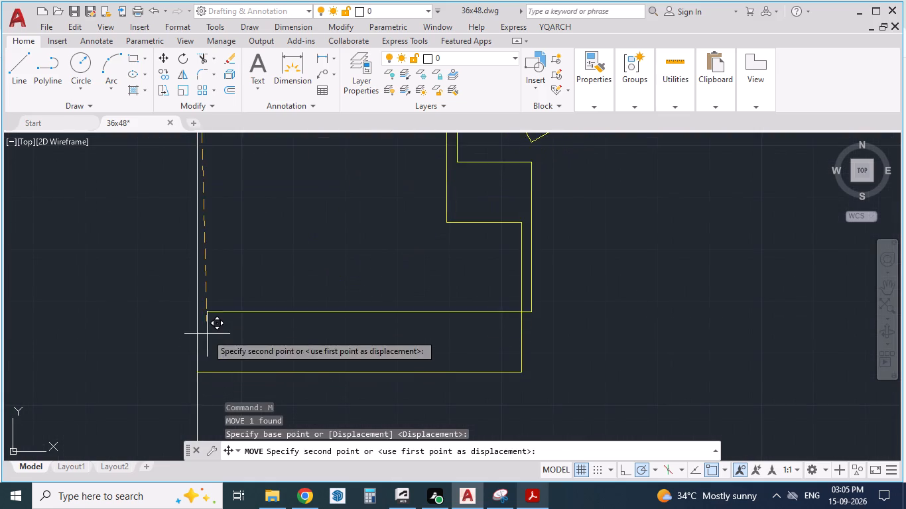
left_click_drag(207, 335, 195, 394)
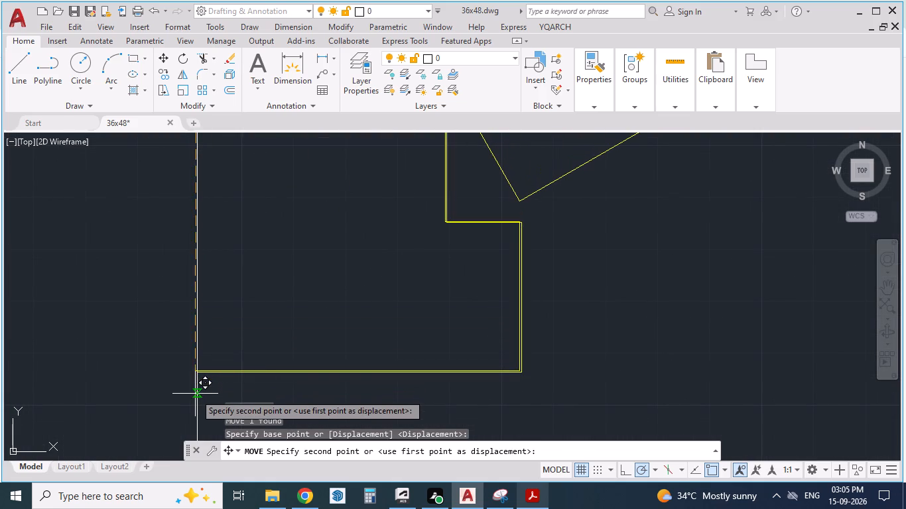
left_click_drag(195, 394, 192, 376)
left_click(192, 376)
scroll(235, 368, "down", 2)
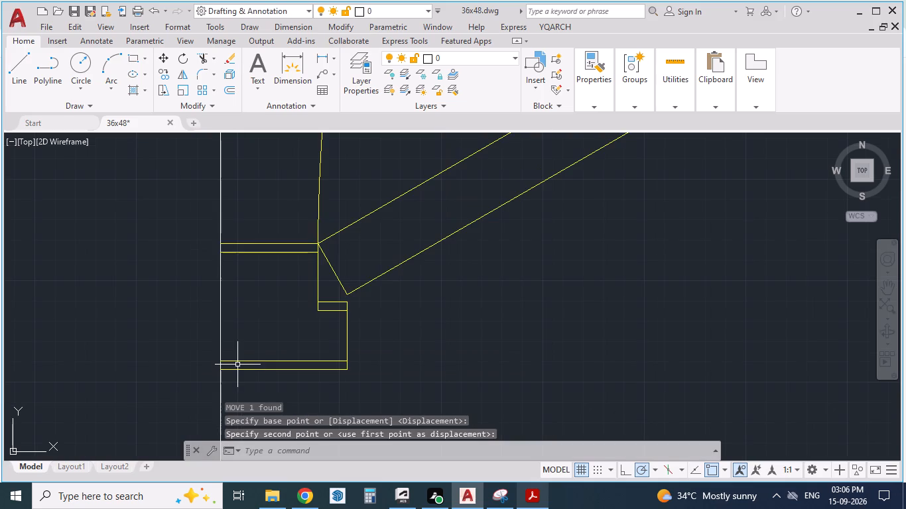
Move the first door again, from its lower frame corner to the matching corner of the second door's frame.
left_click(245, 360)
scroll(258, 355, "up", 2)
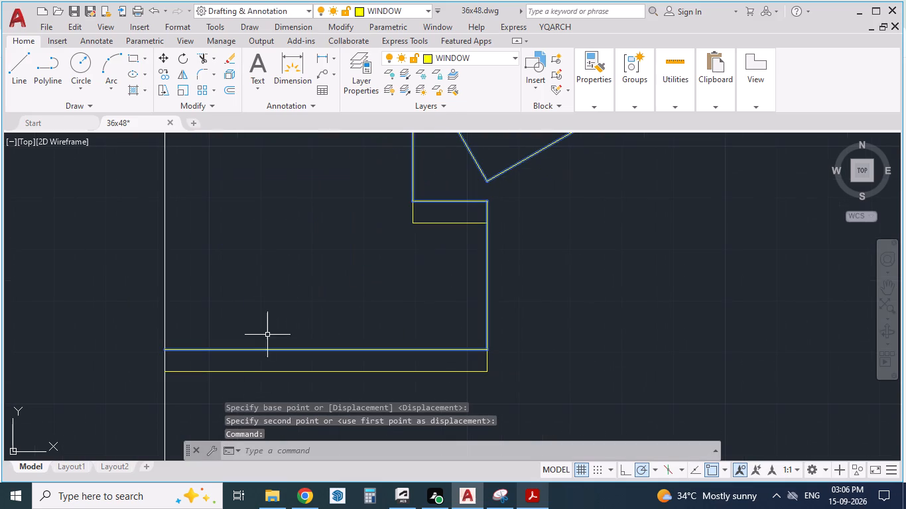
key("m")
key("Return")
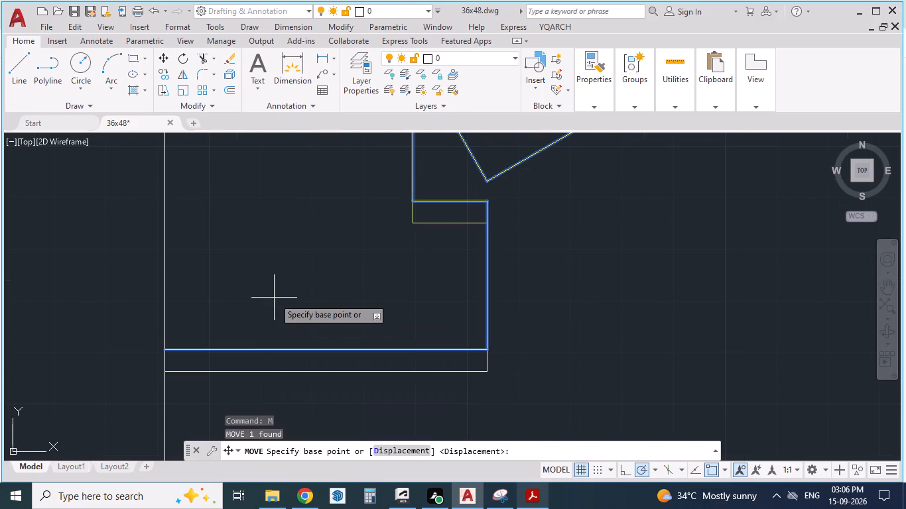
scroll(163, 396, "up", 3)
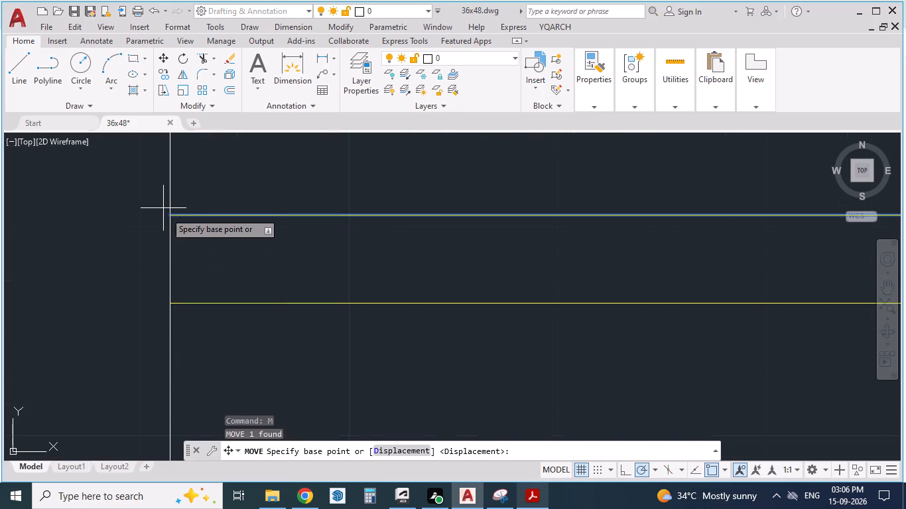
left_click_drag(166, 214, 166, 307)
left_click(166, 307)
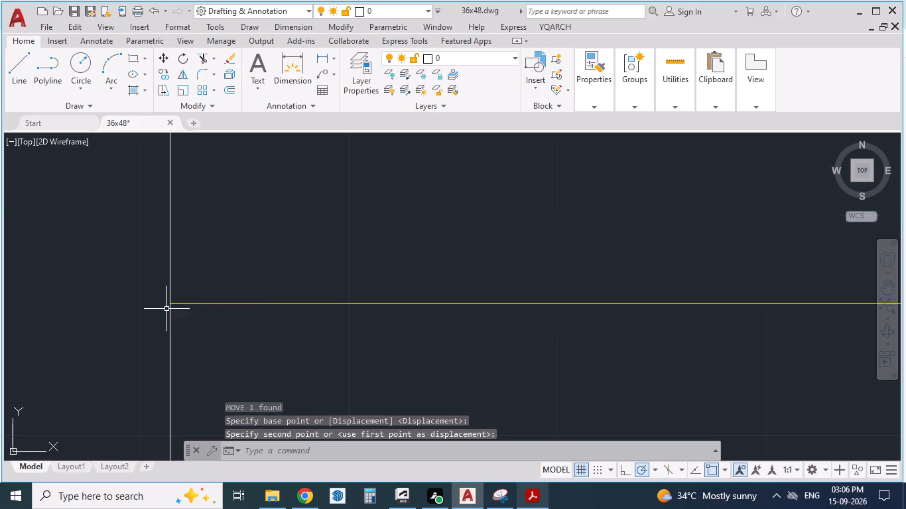
scroll(155, 309, "down", 11)
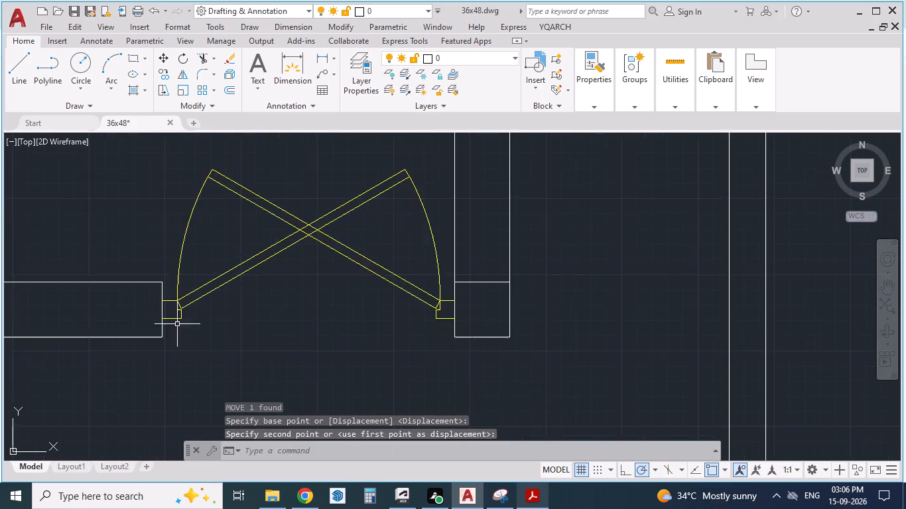
scroll(444, 318, "down", 2)
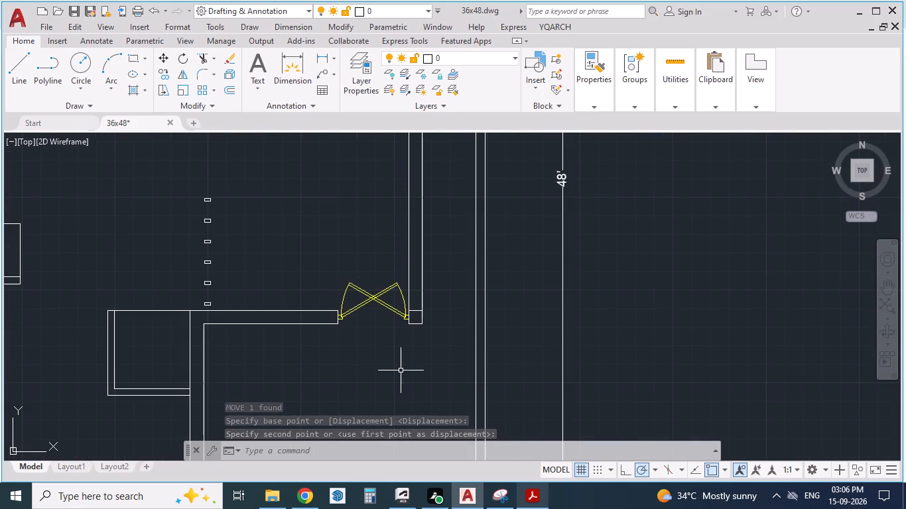
Save the drawing.
key("ctrl+s")
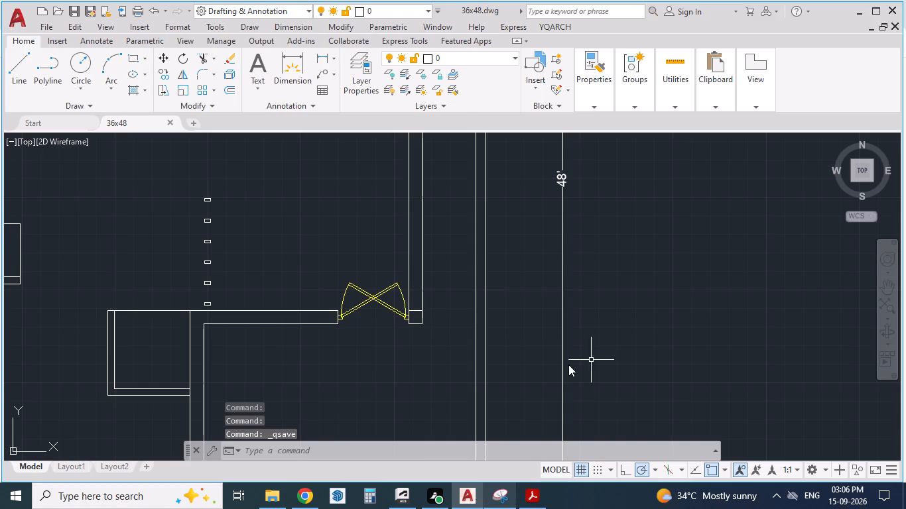
Following the PDF reference, draw the three-sided entrance step outside the double door, about 5'-8" long and 1'-1 1/2" deep.
left_click(537, 494)
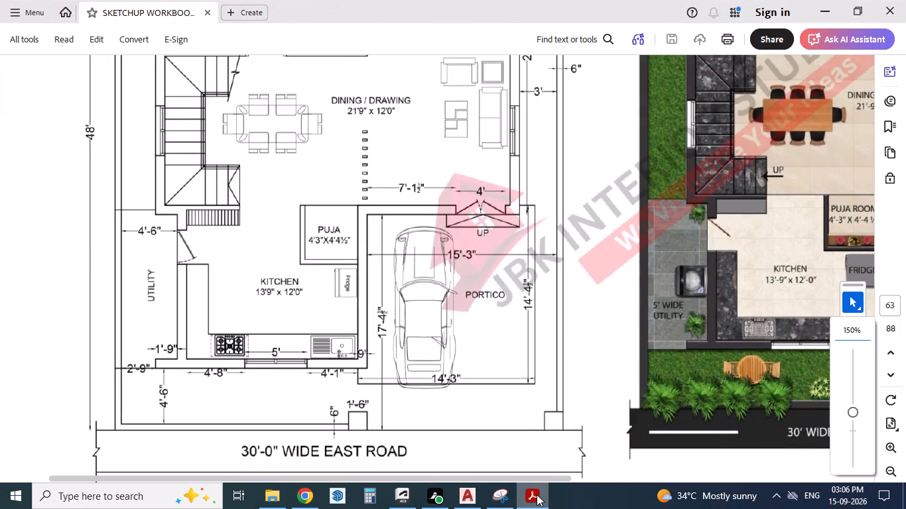
left_click(537, 494)
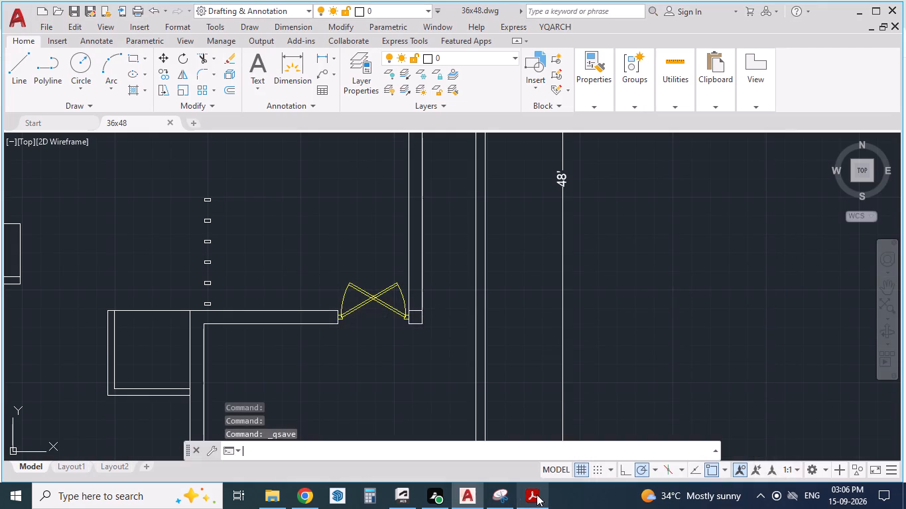
left_click(537, 494)
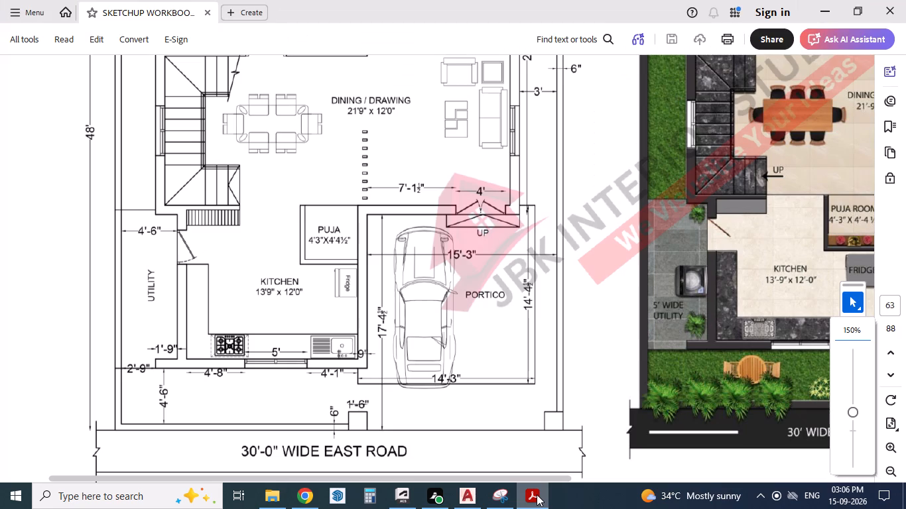
left_click(537, 494)
scroll(383, 345, "up", 2)
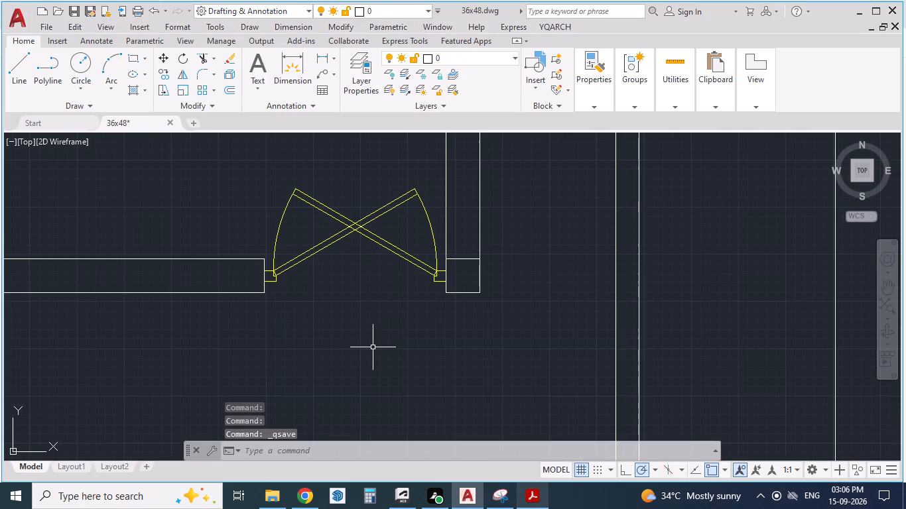
key("l")
key("Return")
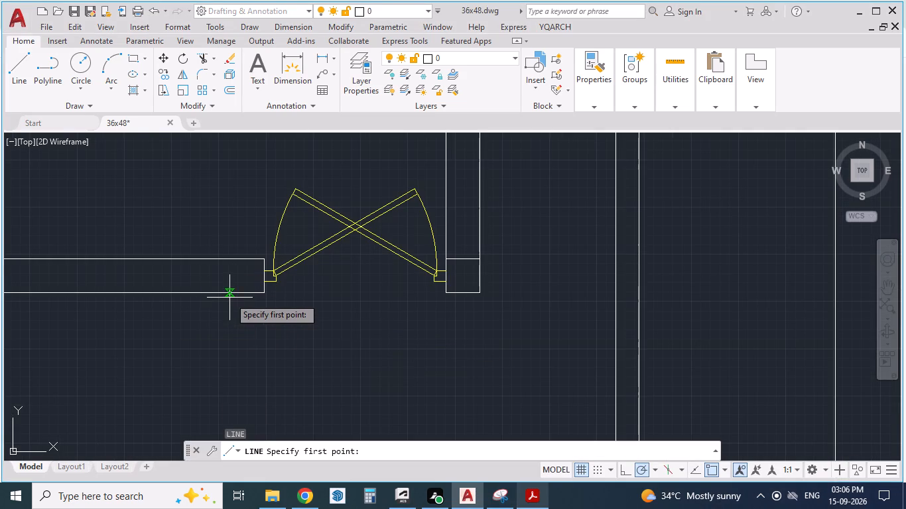
left_click(213, 294)
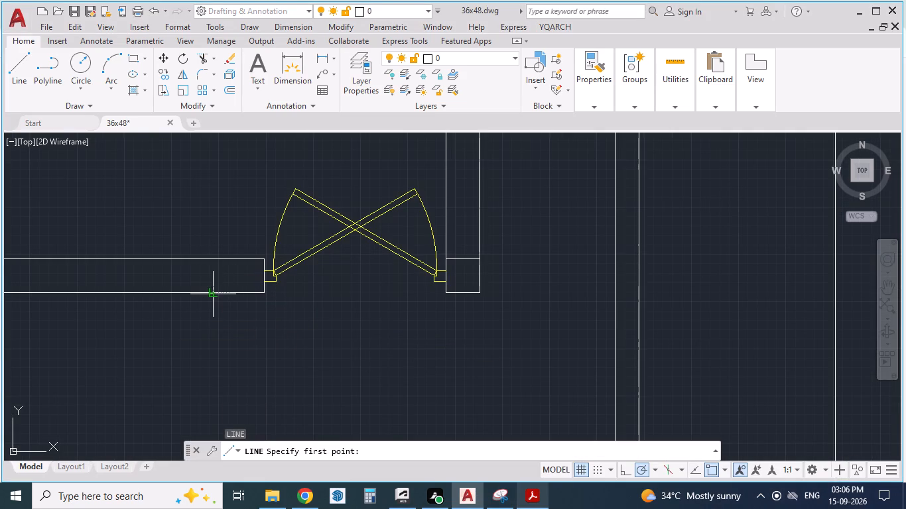
left_click(215, 344)
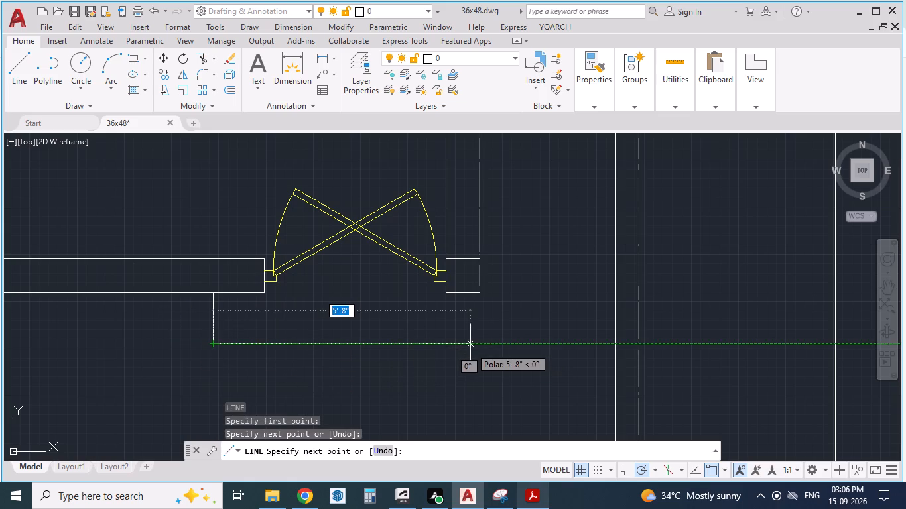
left_click(470, 347)
left_click(468, 296)
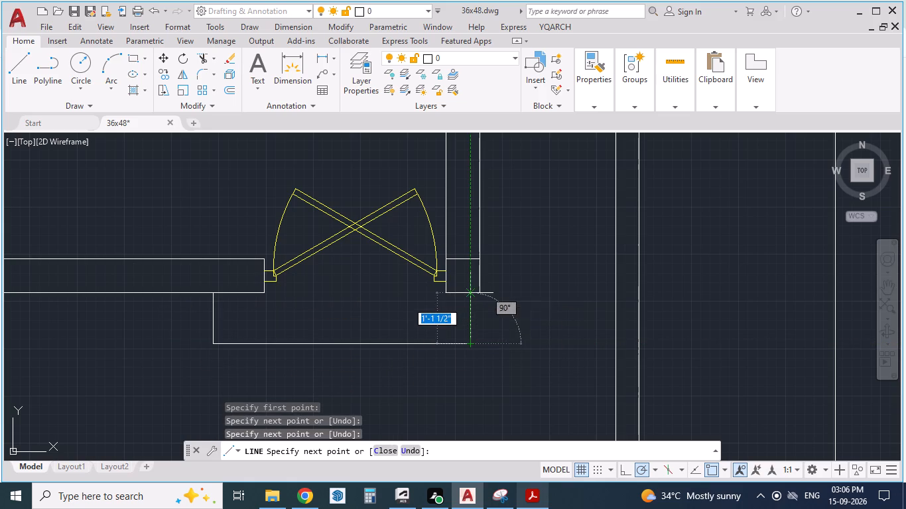
key("Return")
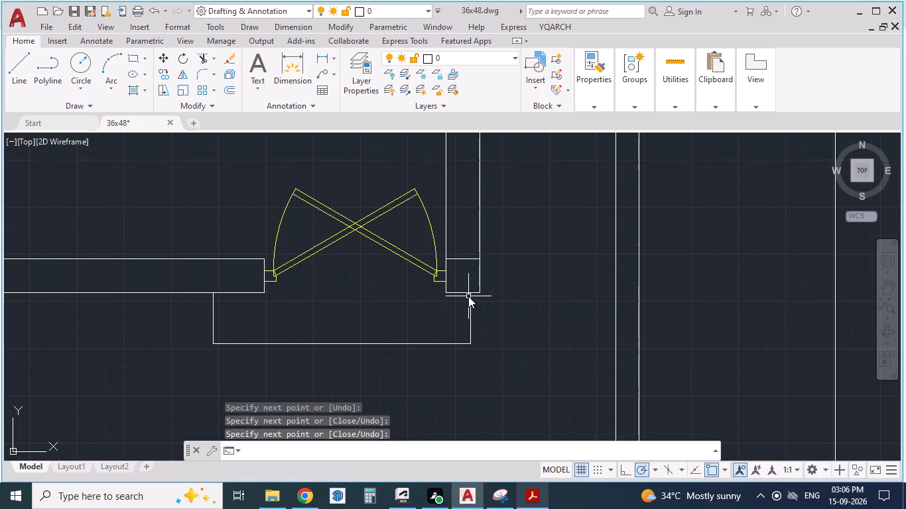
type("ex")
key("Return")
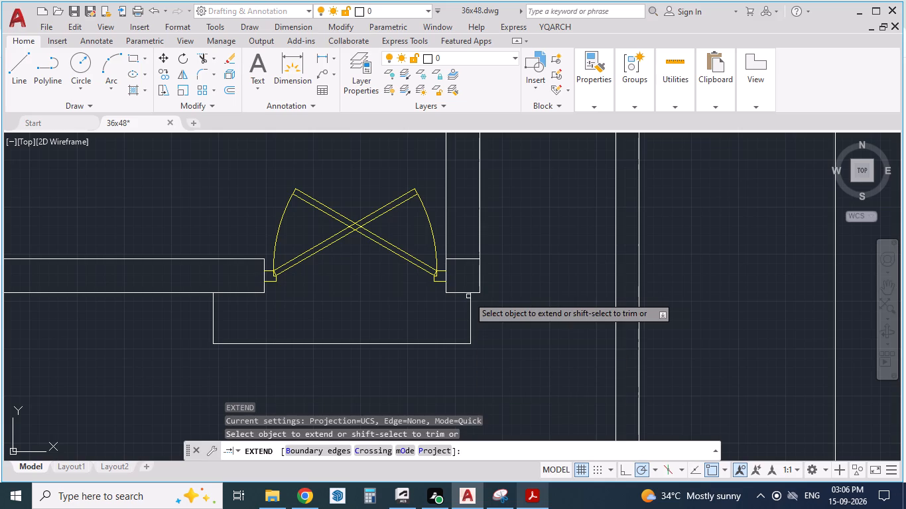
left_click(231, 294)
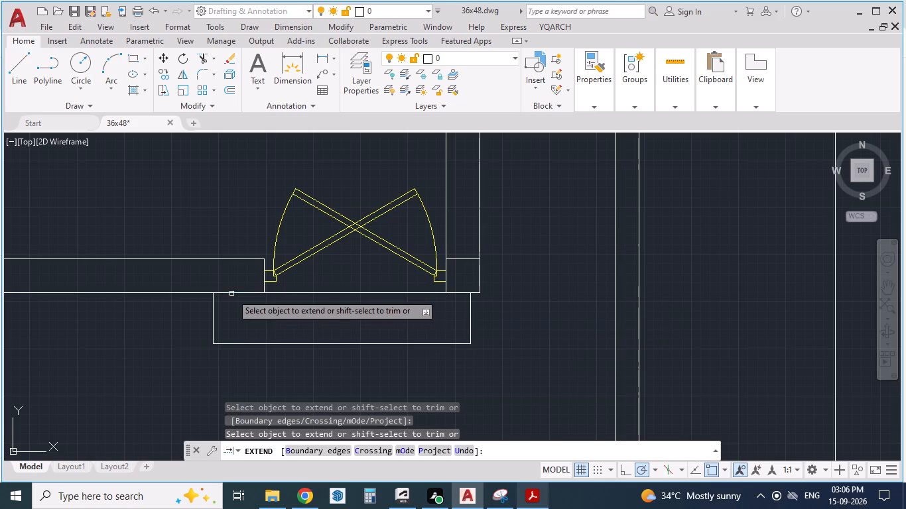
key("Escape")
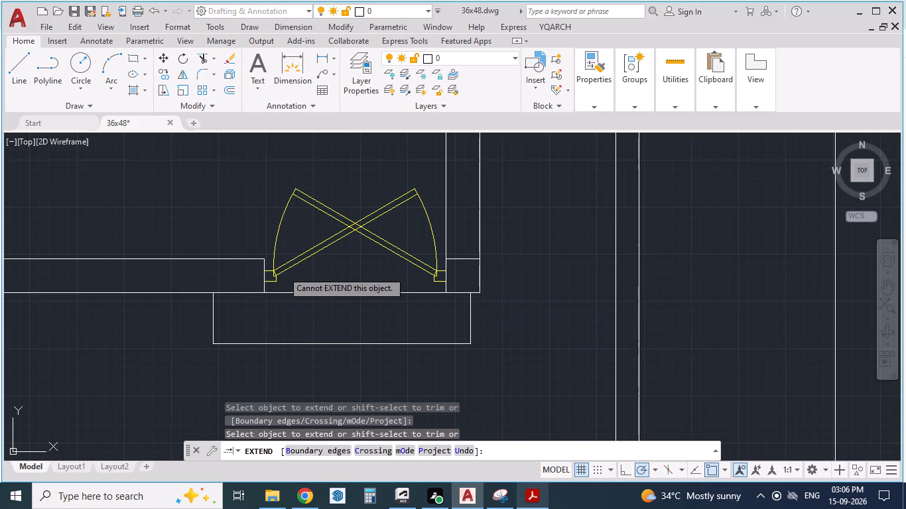
Draw two crossing diagonal lines between the opposite corners of the entrance step outside the double door.
key("l")
key("Return")
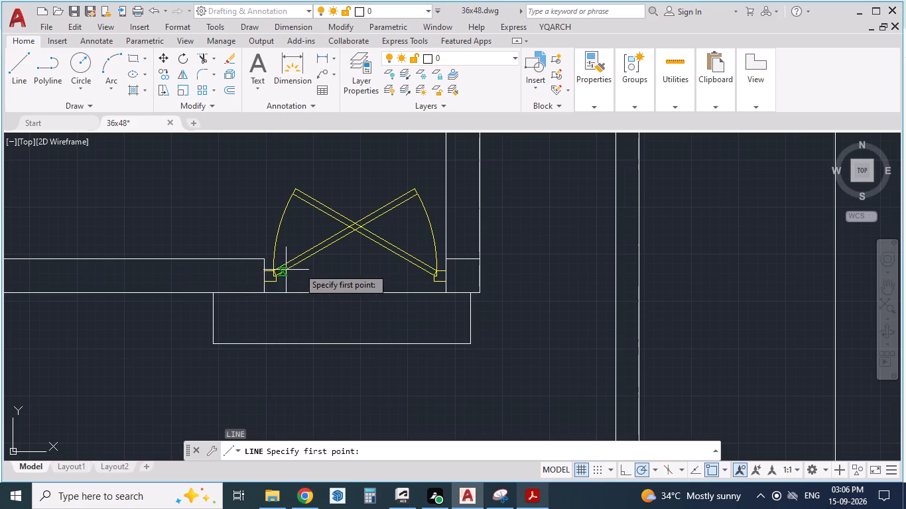
left_click(210, 341)
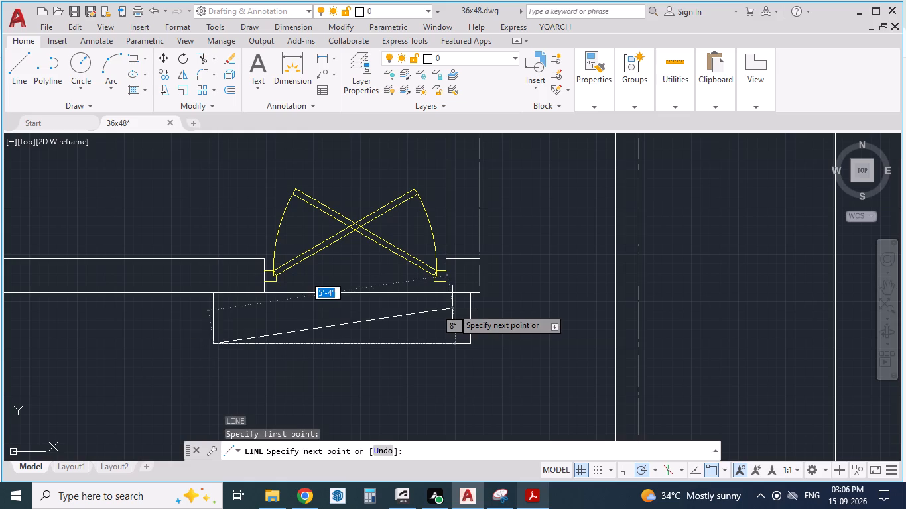
left_click(470, 297)
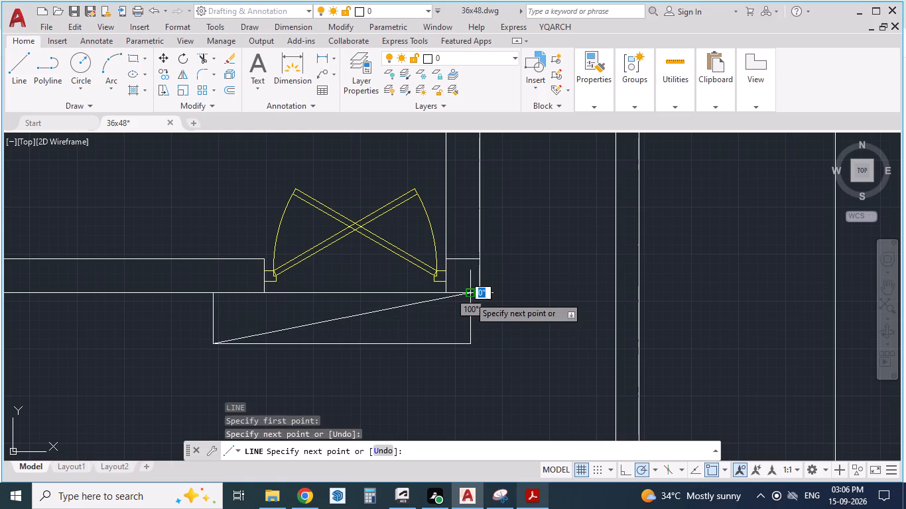
key("Return")
key("Return")
key("space")
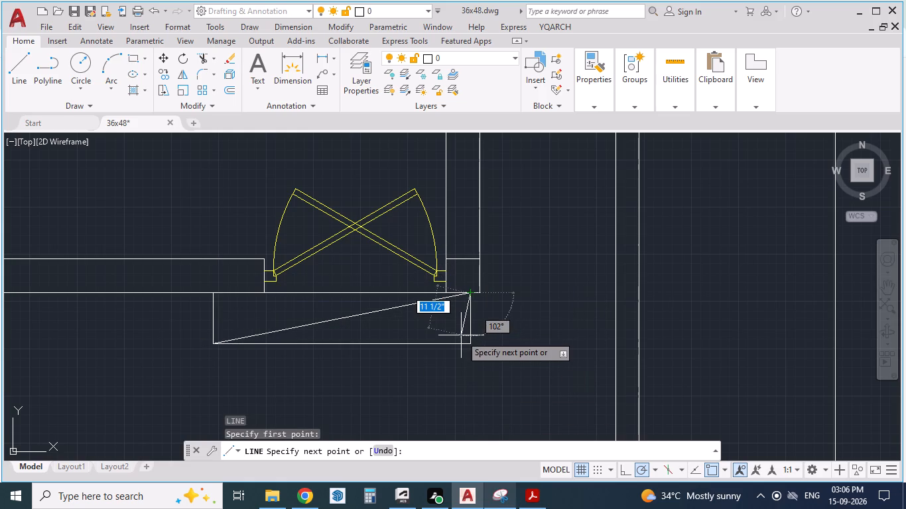
key("Escape")
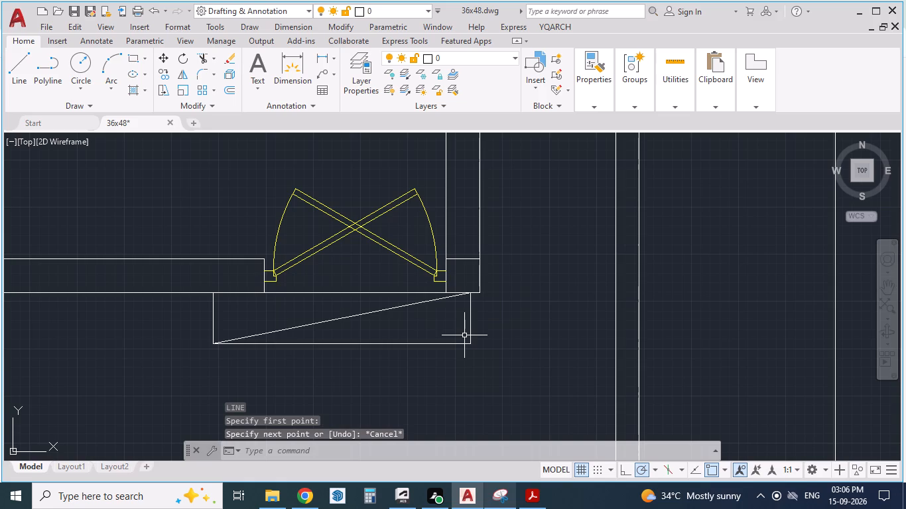
key("space")
scroll(476, 350, "up", 3)
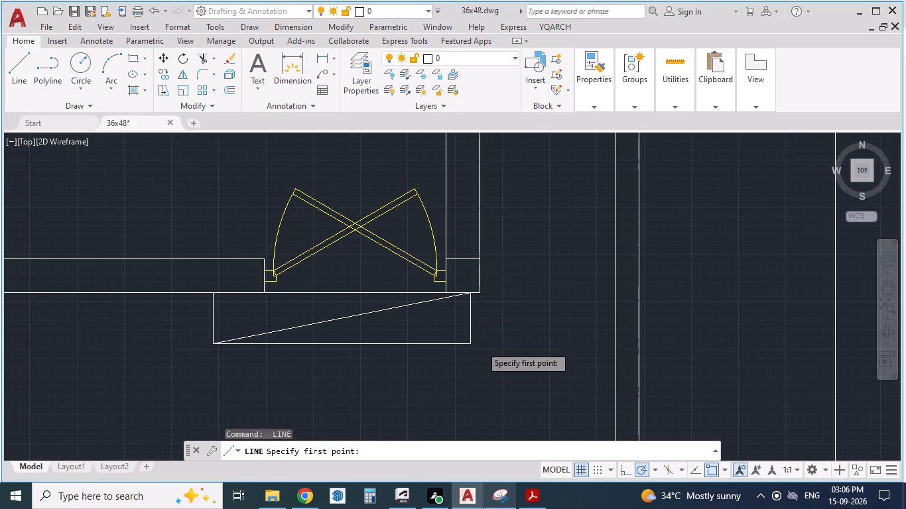
left_click(459, 334)
scroll(476, 372, "down", 2)
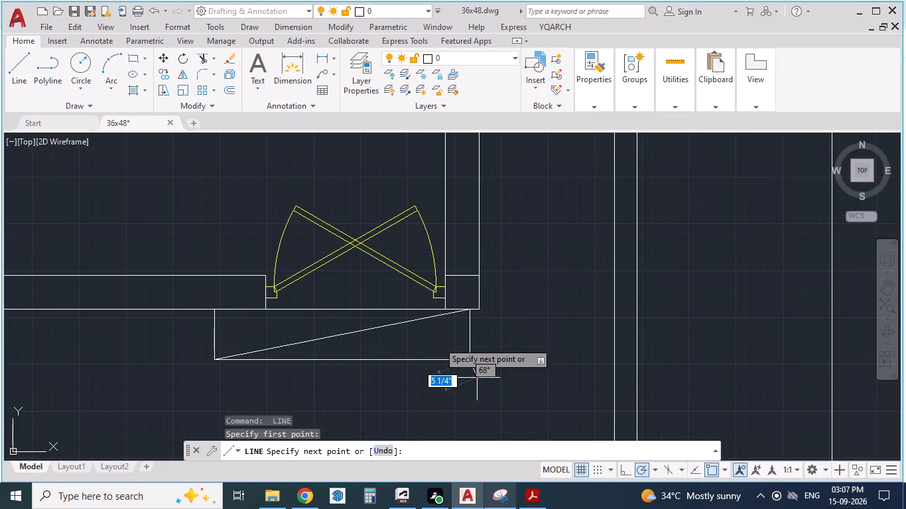
left_click(216, 310)
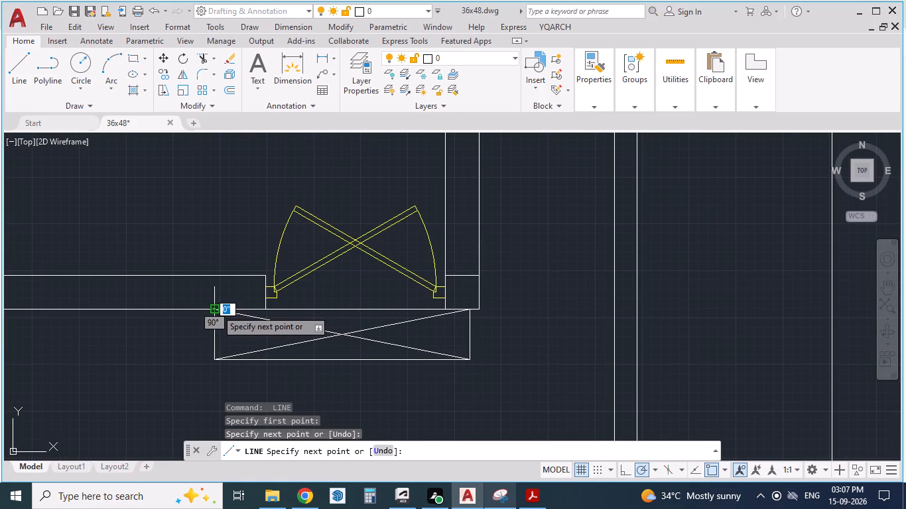
key("Return")
Following the PDF reference, trim the upper halves of both diagonals, keeping the parts that run to the step's outer corners.
scroll(299, 494, "down", 2)
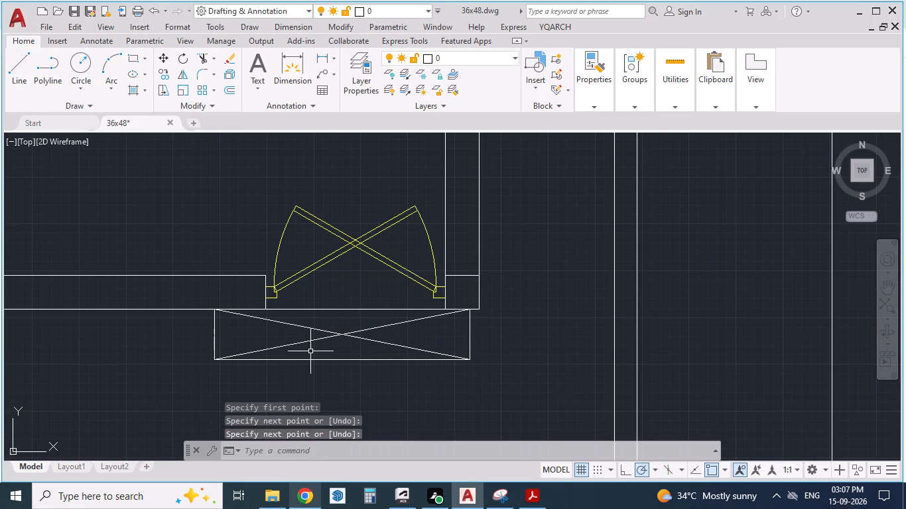
scroll(320, 344, "down", 1)
scroll(409, 271, "down", 3)
left_click(532, 494)
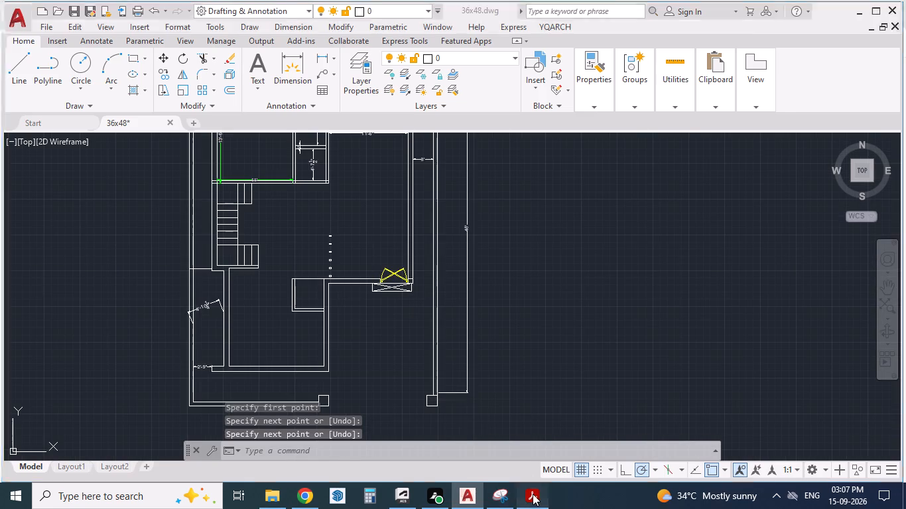
left_click(533, 494)
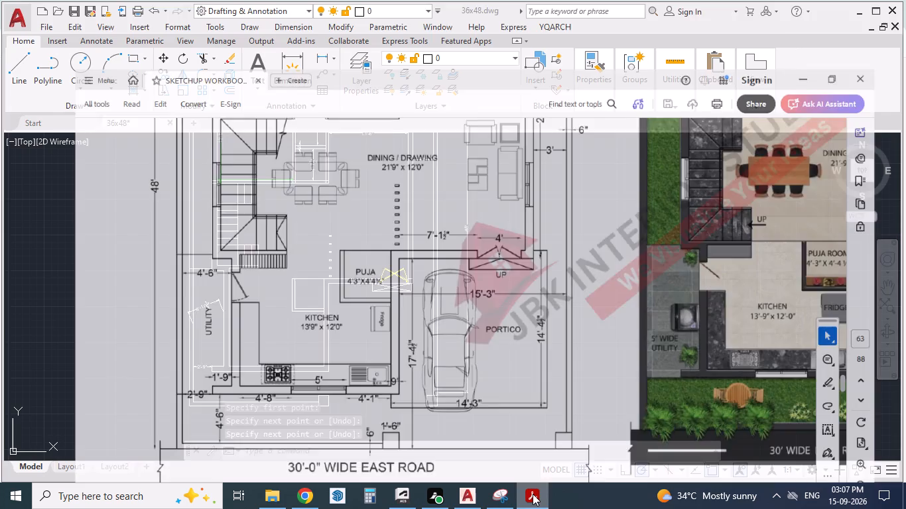
scroll(387, 308, "up", 2)
scroll(399, 253, "up", 2)
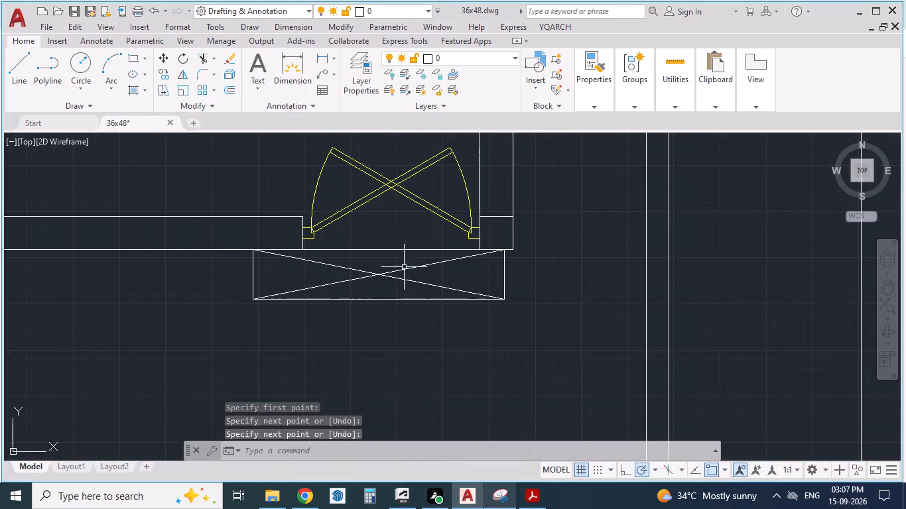
type("tr")
key("Return")
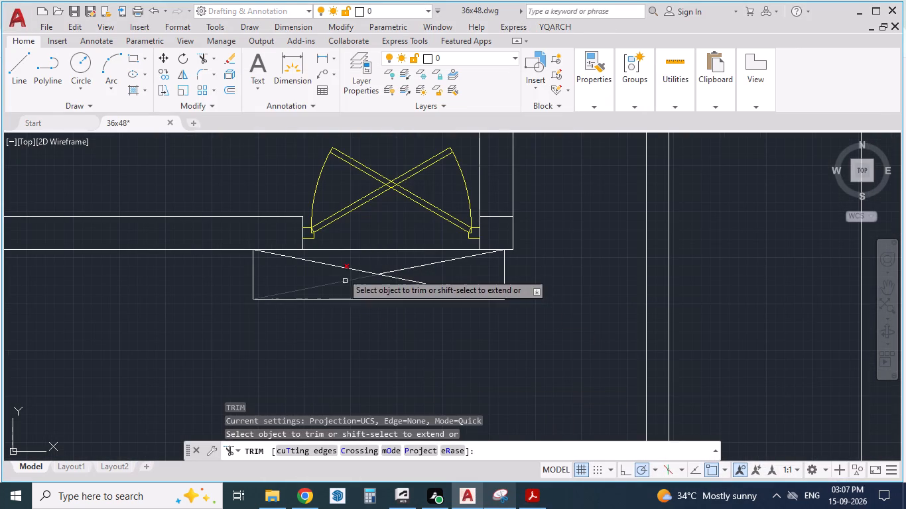
left_click(342, 266)
left_click(441, 260)
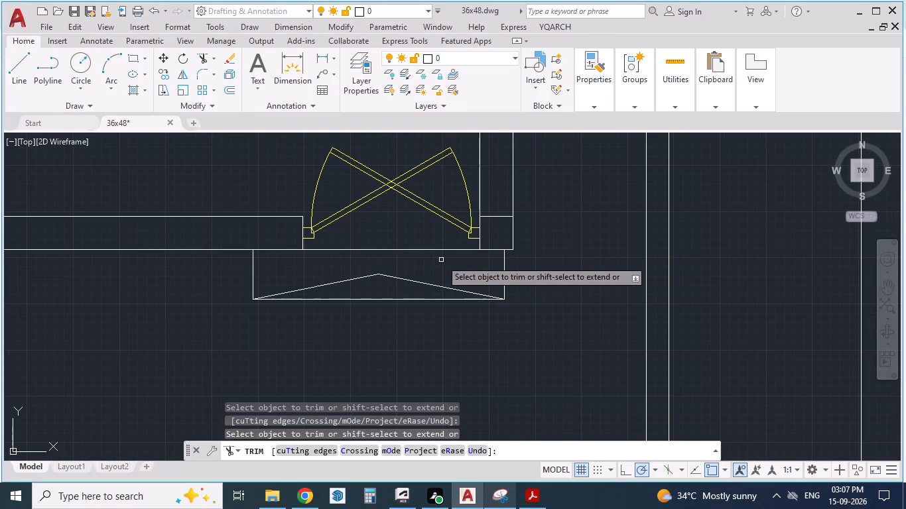
Stretch the inner ends of both remaining diagonals to one shared point on the wall's outer face, near the double door's centre.
left_click(532, 497)
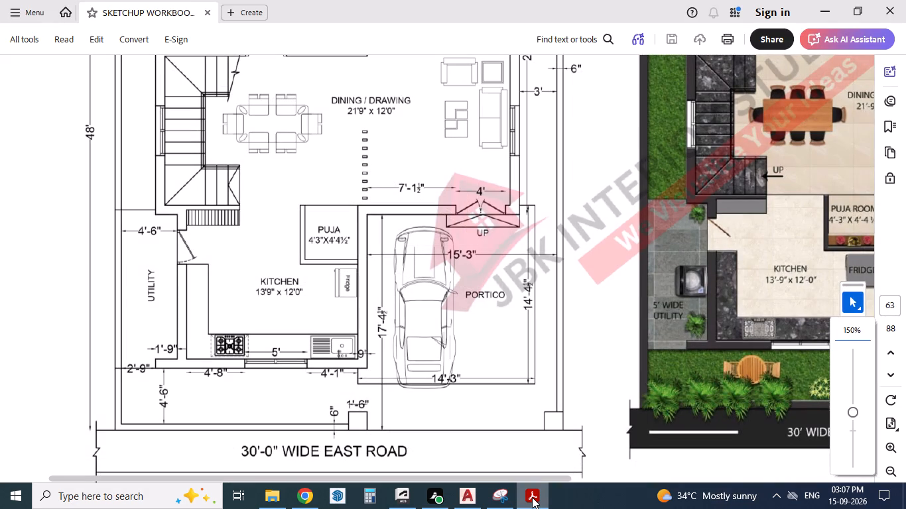
left_click(532, 497)
scroll(368, 260, "up", 2)
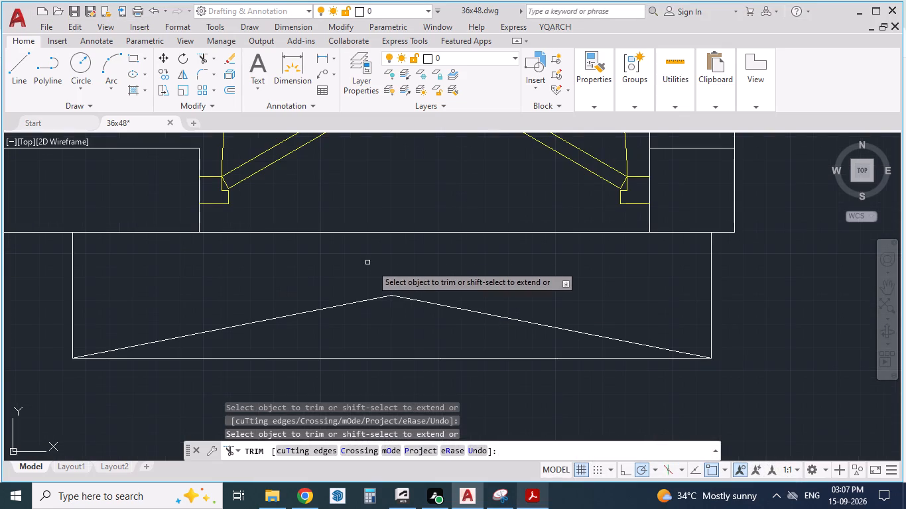
key("Escape")
key("Escape")
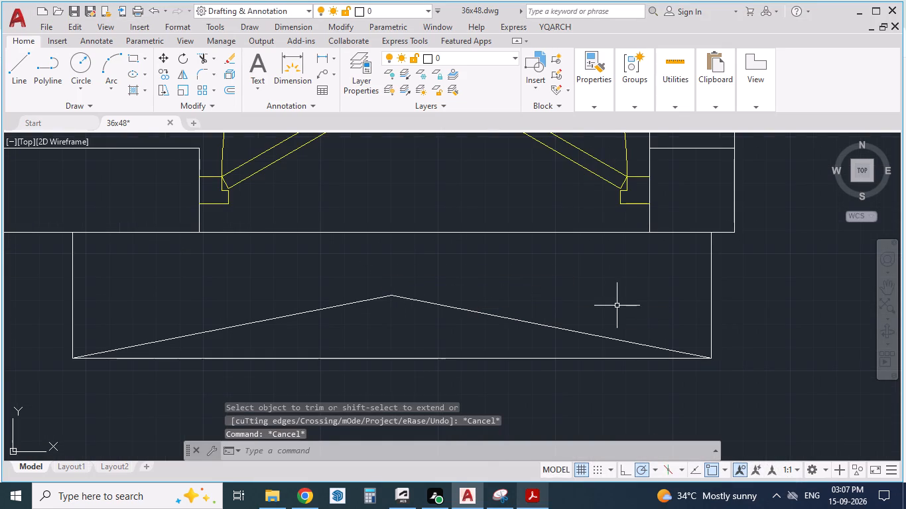
left_click(467, 313)
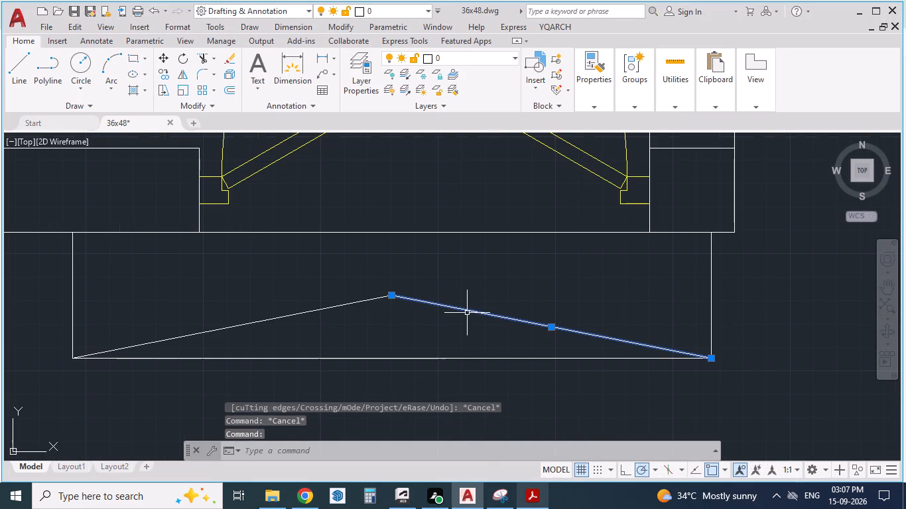
scroll(462, 357, "down", 1)
left_click_drag(420, 318, 429, 296)
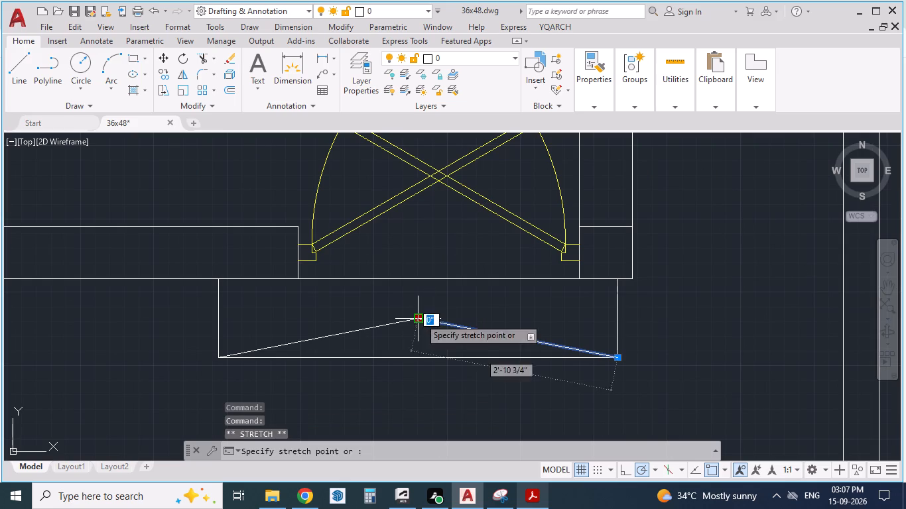
left_click_drag(429, 296, 438, 213)
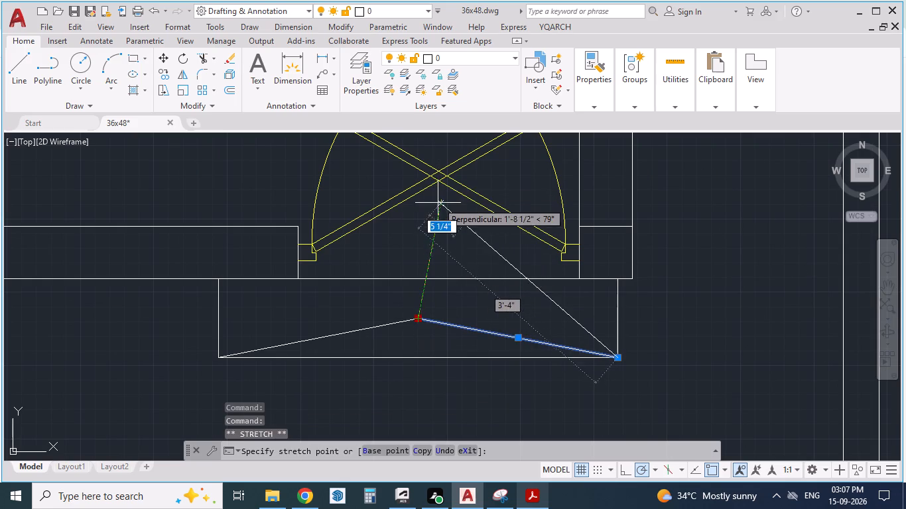
left_click_drag(438, 213, 443, 276)
left_click(443, 276)
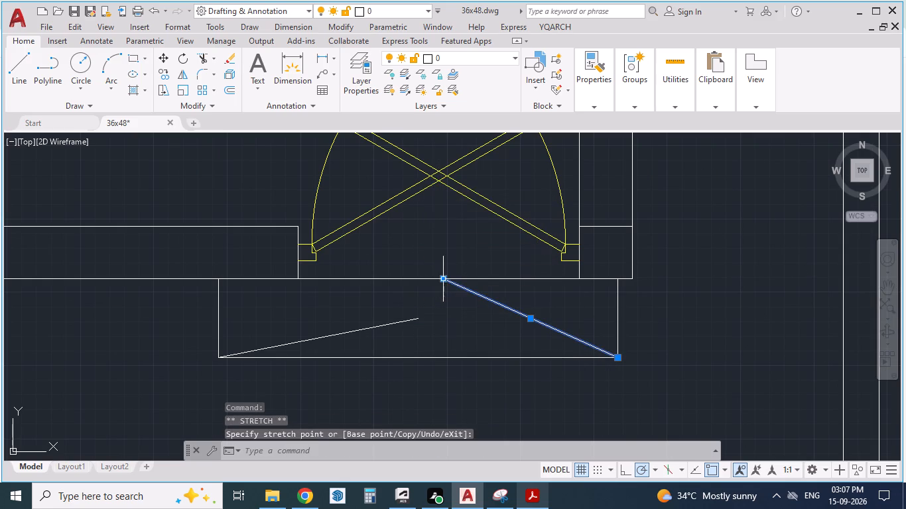
left_click(413, 322)
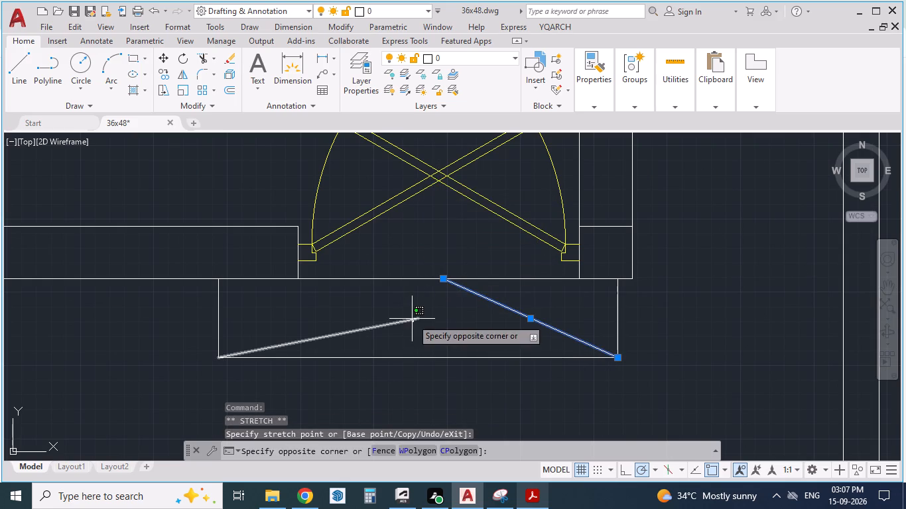
left_click(411, 318)
left_click_drag(418, 319, 443, 282)
left_click(443, 282)
scroll(413, 331, "down", 2)
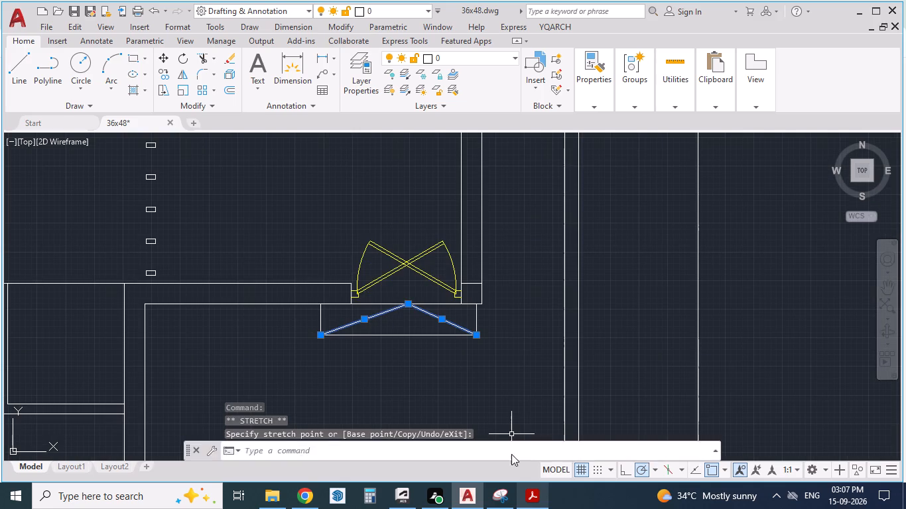
Review the PDF's plan on page 63 and the Exercise 40 plan on page 64, checking the entrance step and remaining rooms.
left_click(527, 494)
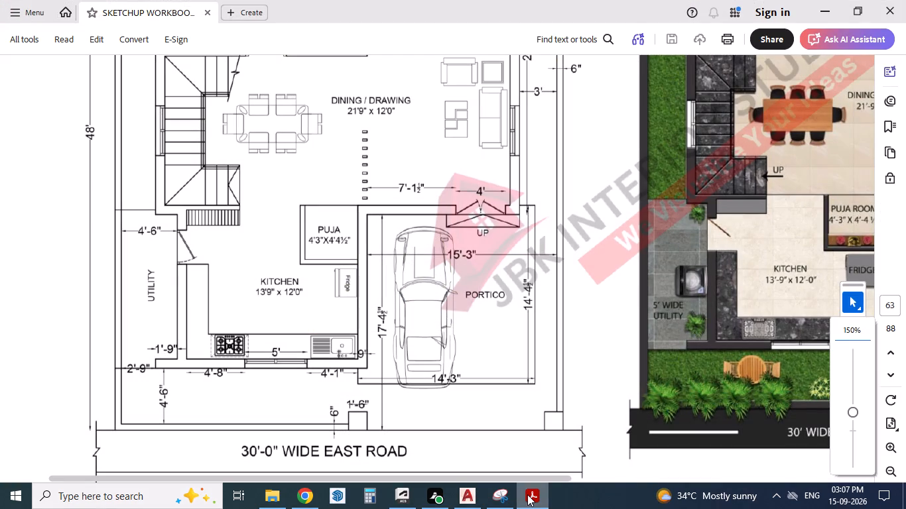
left_click(527, 494)
scroll(419, 345, "up", 1)
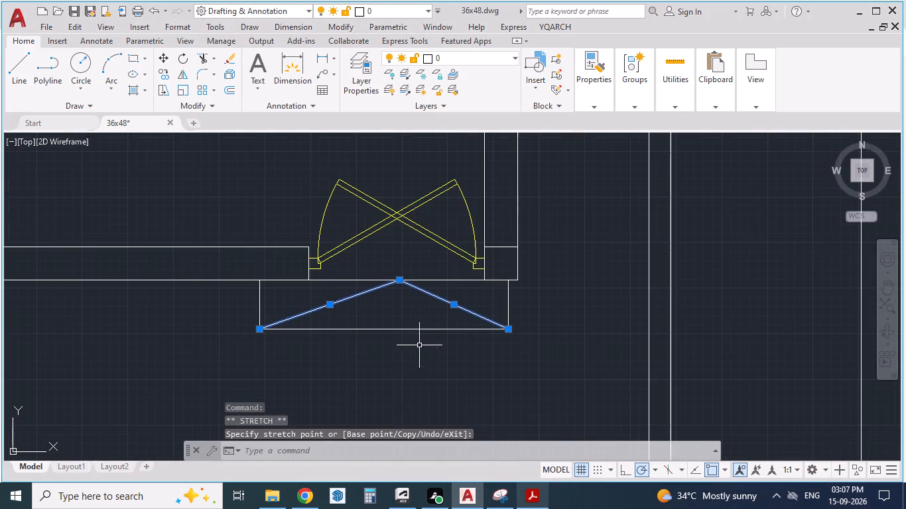
left_click(531, 493)
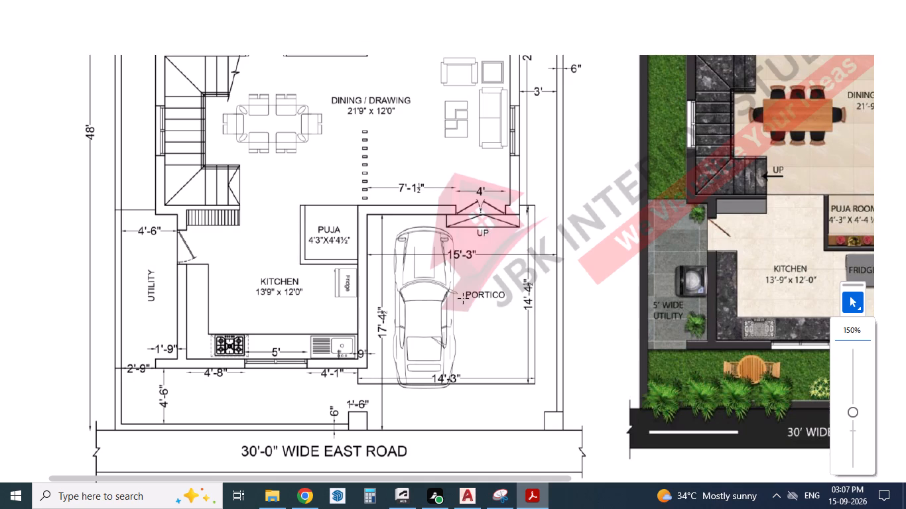
scroll(474, 311, "down", 2)
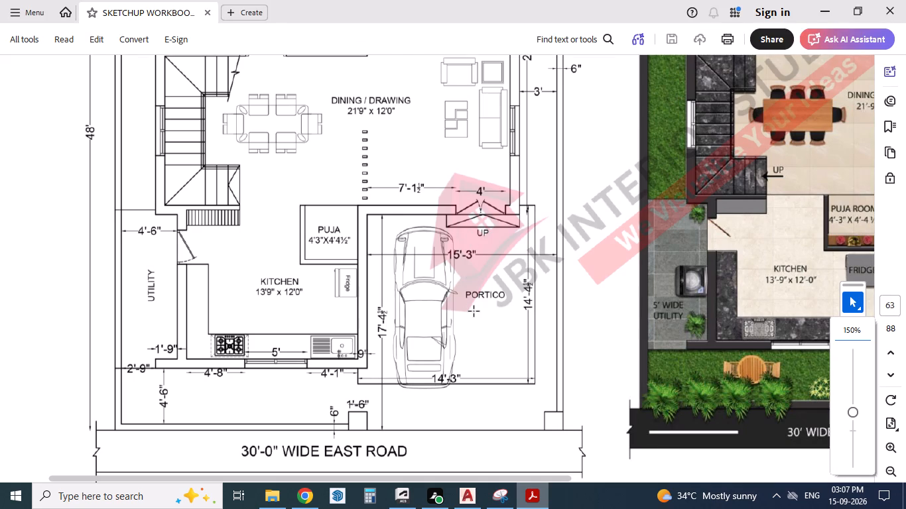
scroll(457, 337, "down", 1)
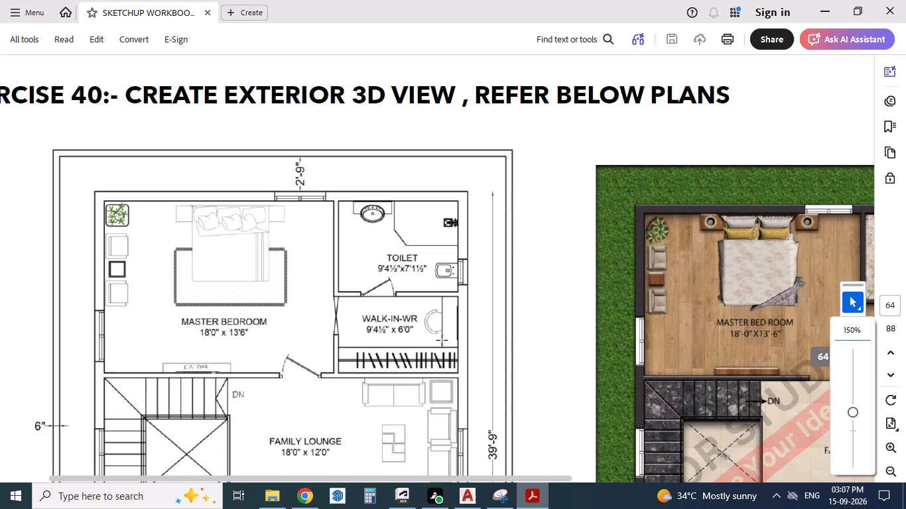
left_click_drag(131, 94, 137, 94)
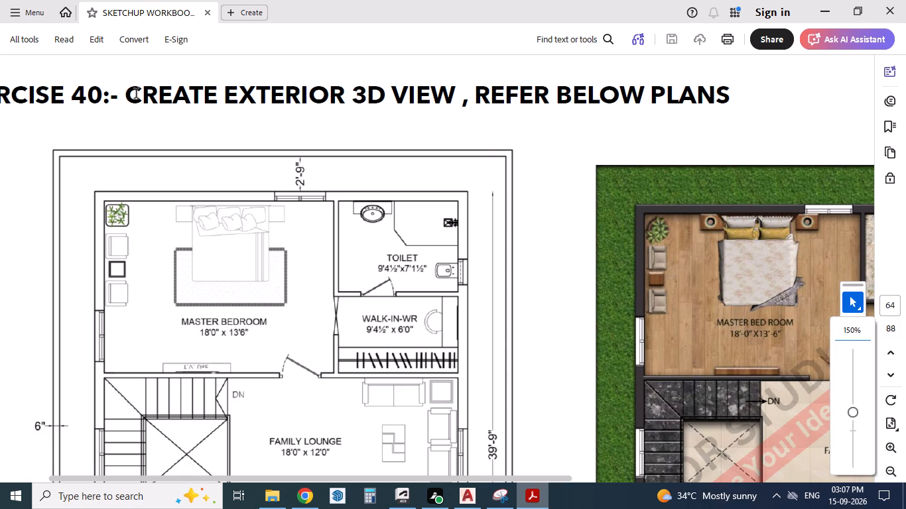
left_click_drag(137, 94, 362, 93)
scroll(371, 168, "down", 2)
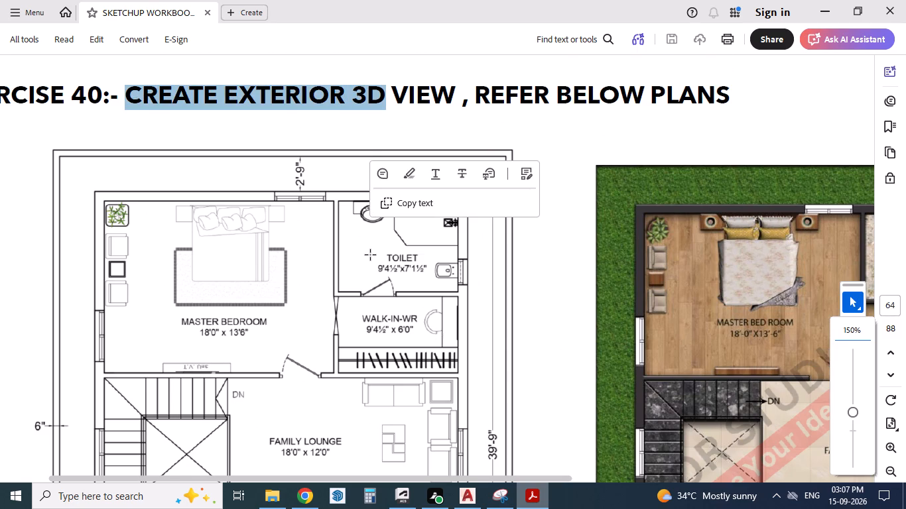
scroll(371, 255, "up", 6)
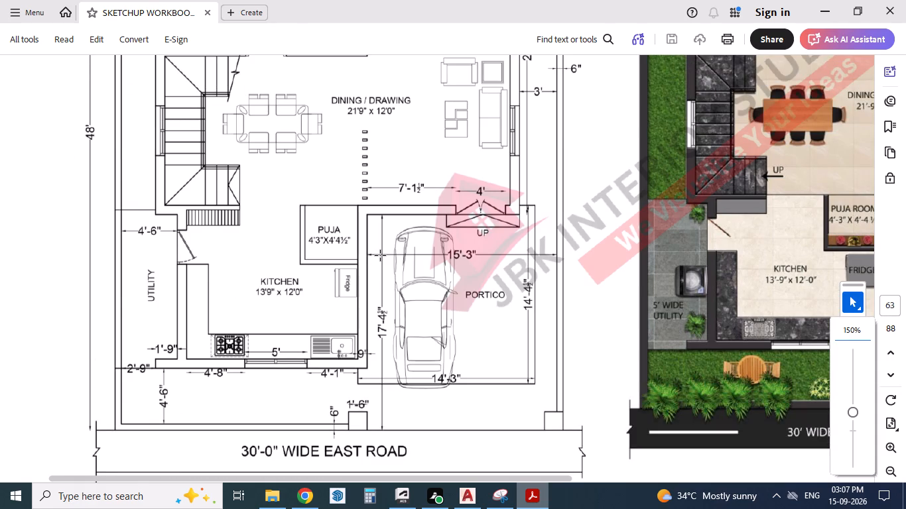
scroll(340, 282, "up", 4)
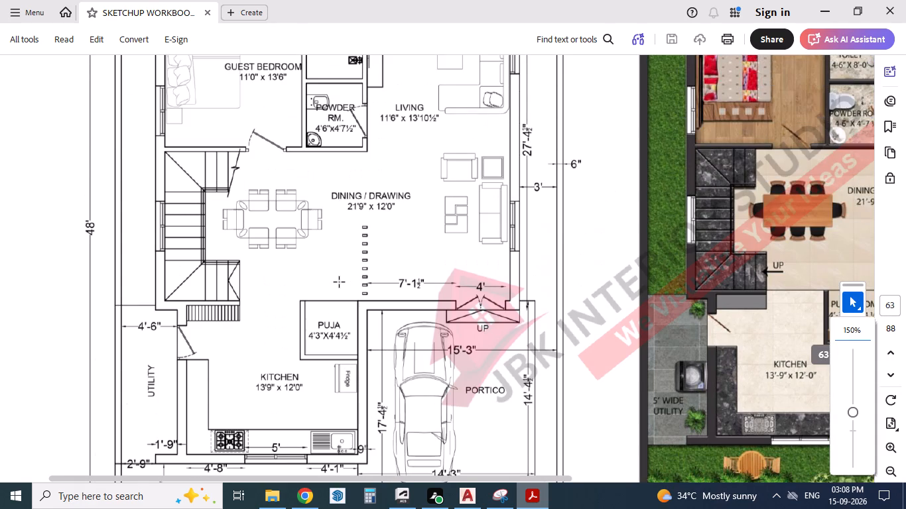
scroll(340, 282, "up", 3)
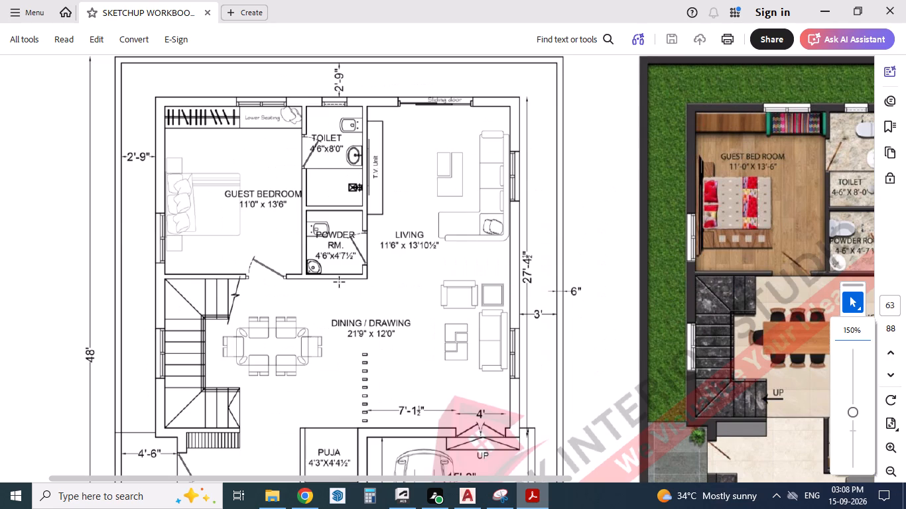
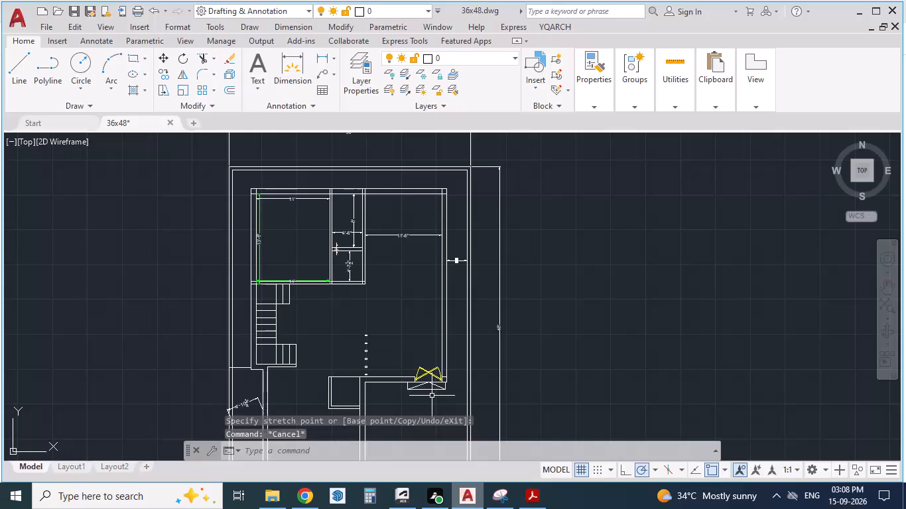
Measure the gap between the house's top outer wall and the boundary wall's inner face, and compare it with the PDF plan.
type("da")
key("Return")
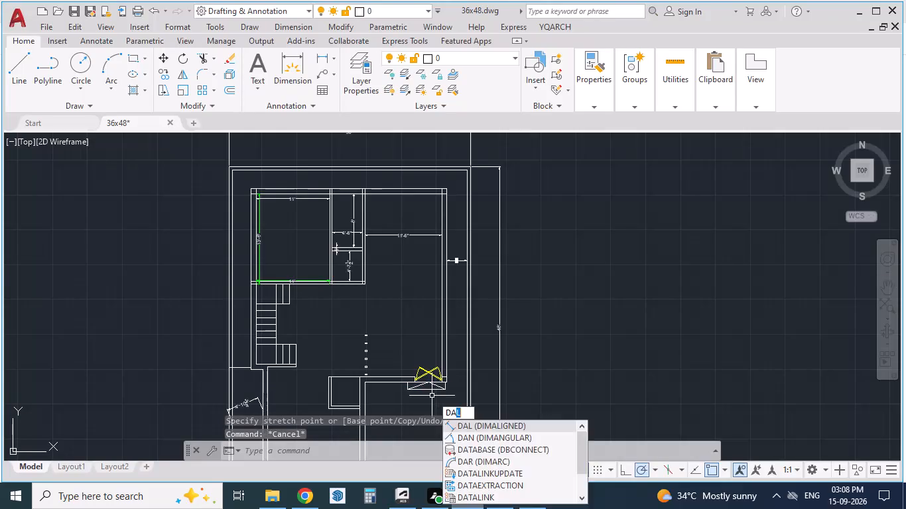
scroll(332, 137, "up", 2)
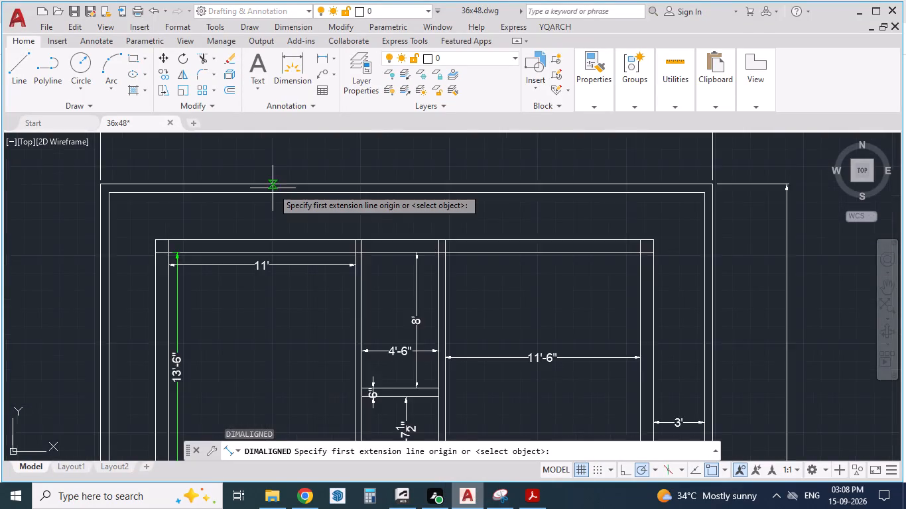
scroll(273, 188, "up", 1)
left_click(450, 267)
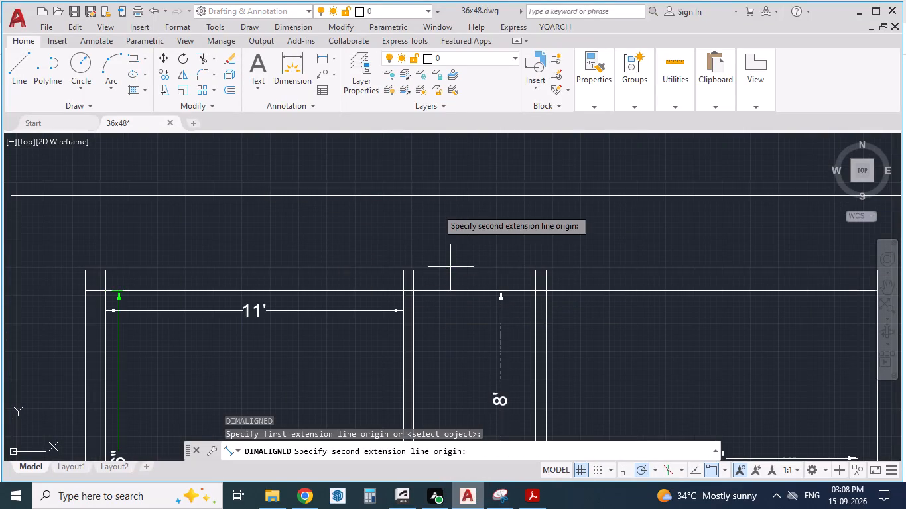
left_click(445, 196)
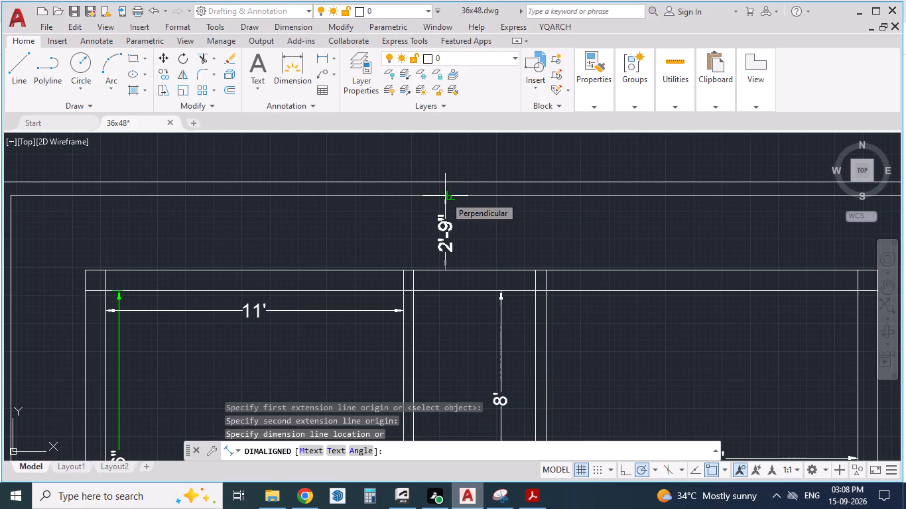
key("Return")
scroll(324, 148, "down", 2)
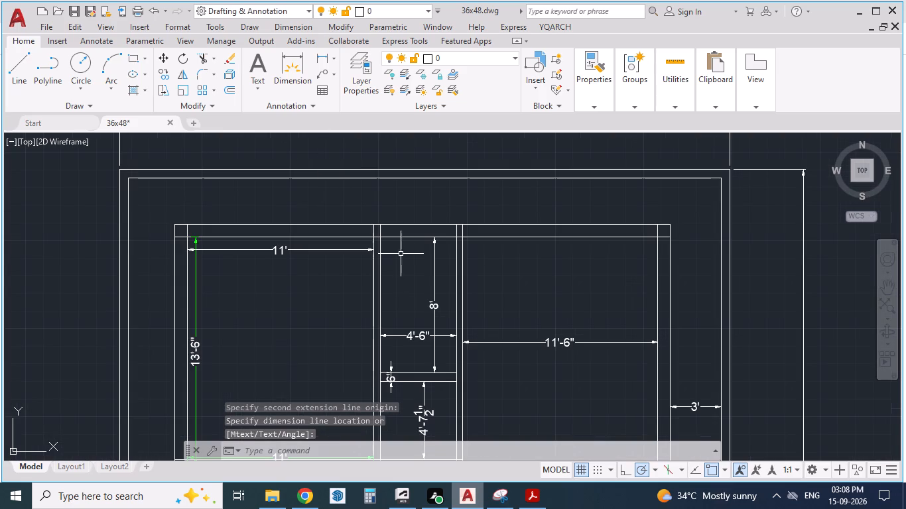
left_click(531, 495)
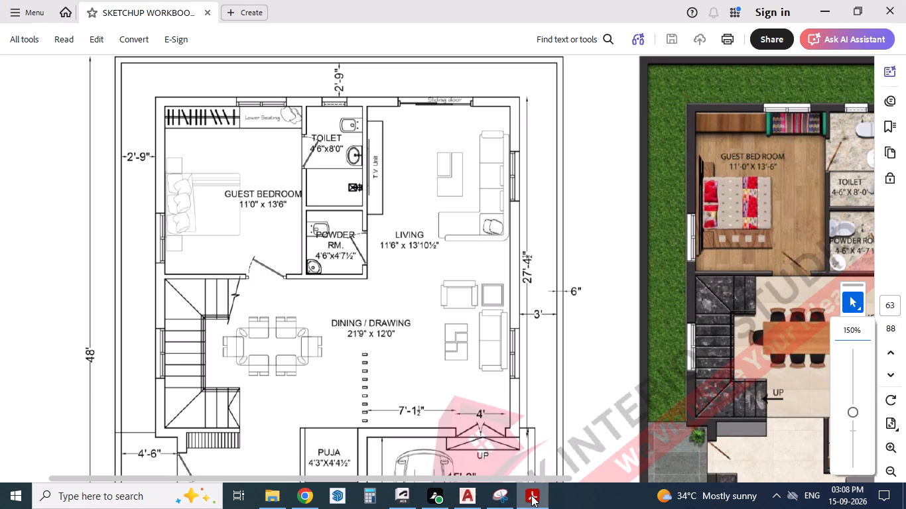
left_click(531, 495)
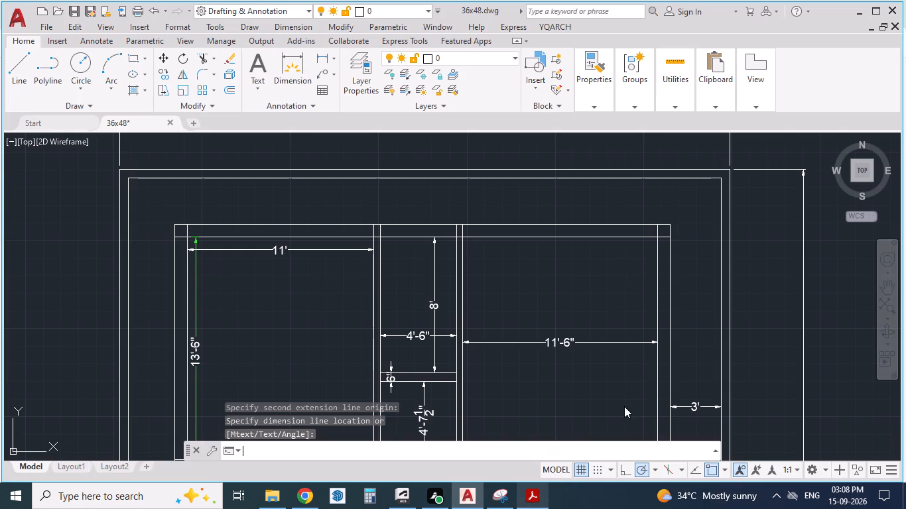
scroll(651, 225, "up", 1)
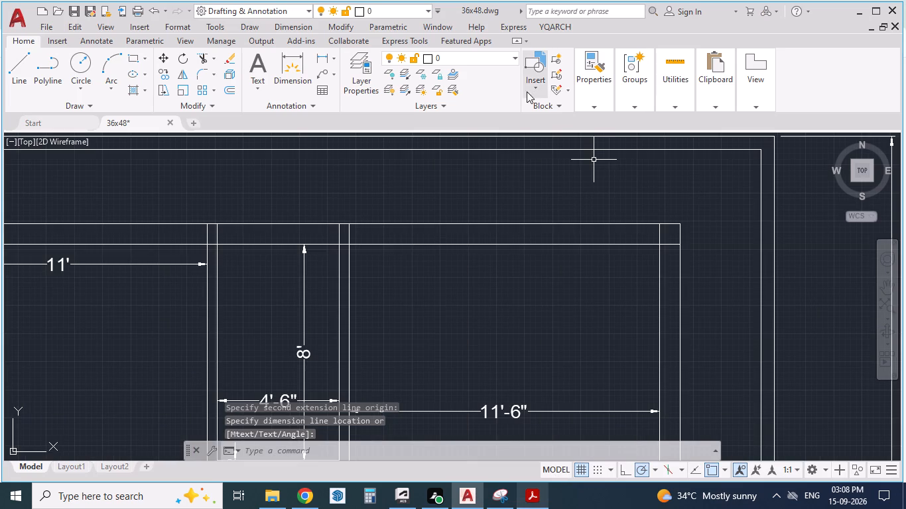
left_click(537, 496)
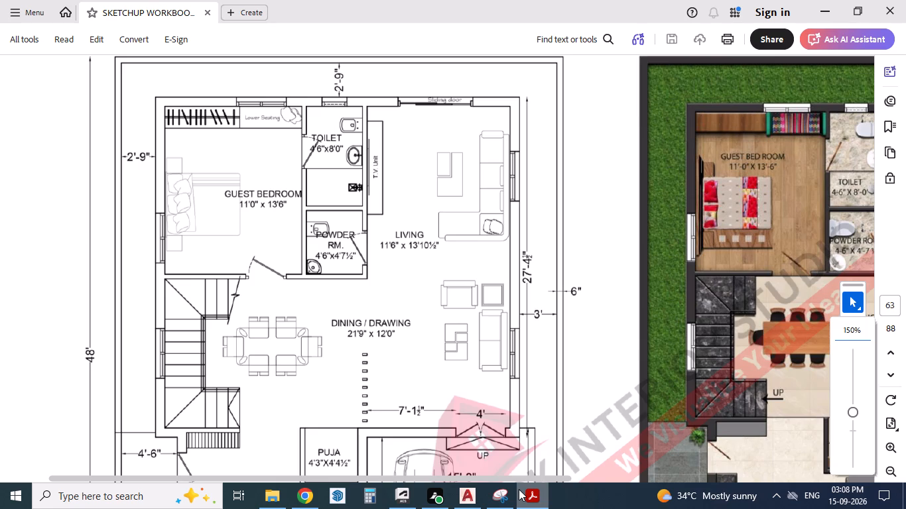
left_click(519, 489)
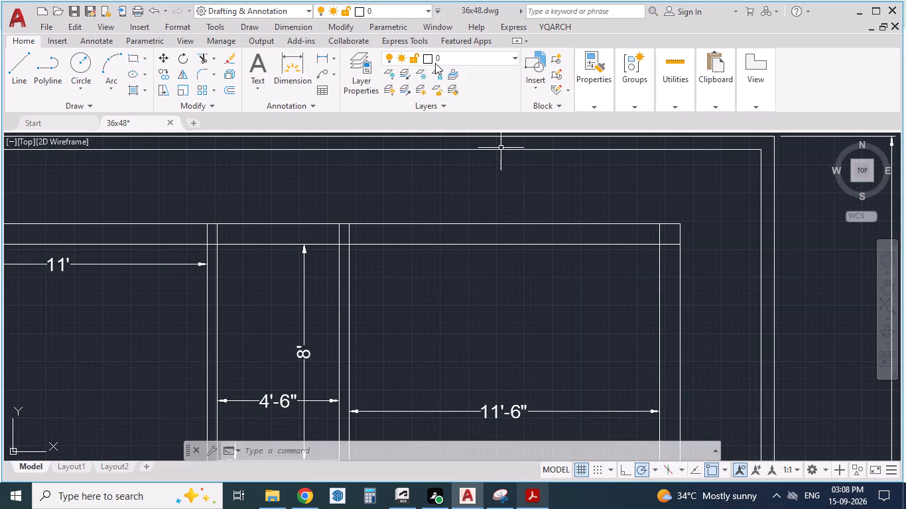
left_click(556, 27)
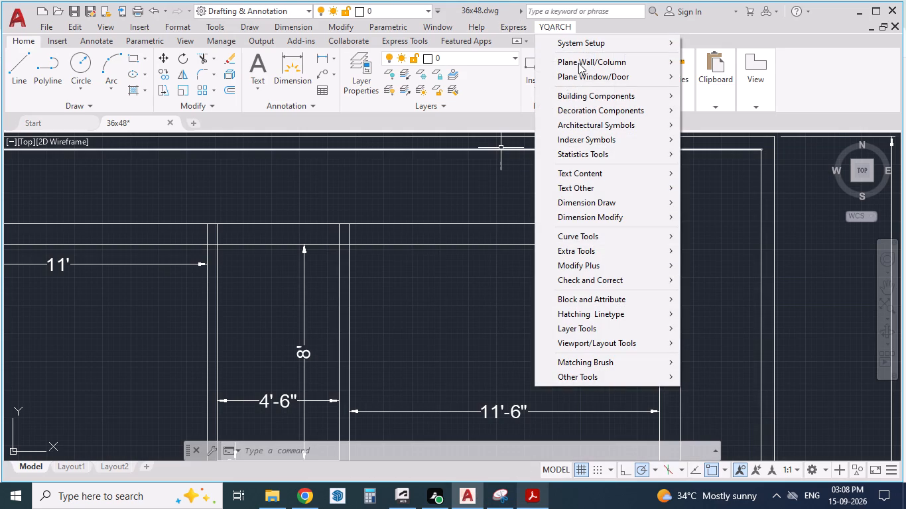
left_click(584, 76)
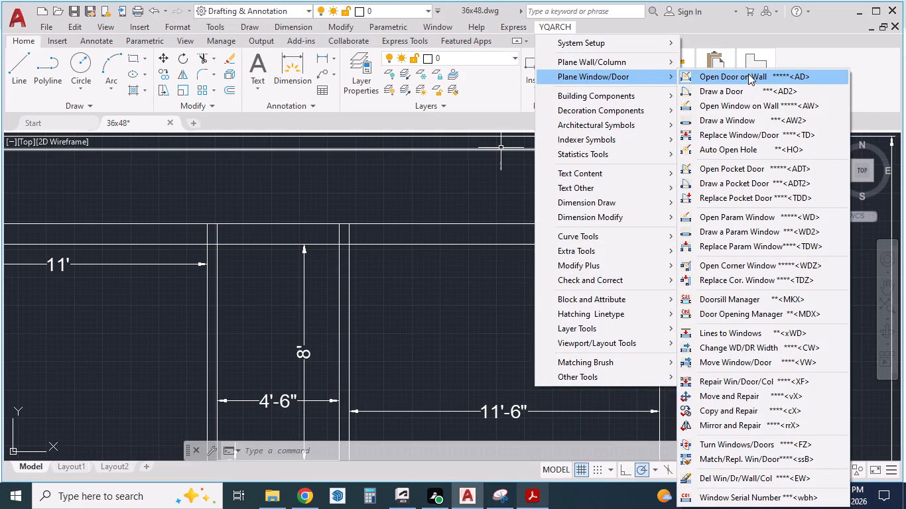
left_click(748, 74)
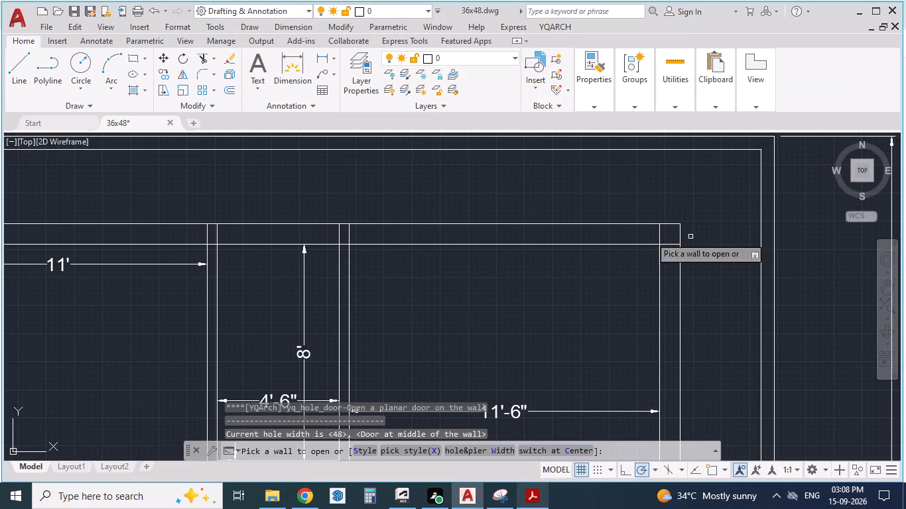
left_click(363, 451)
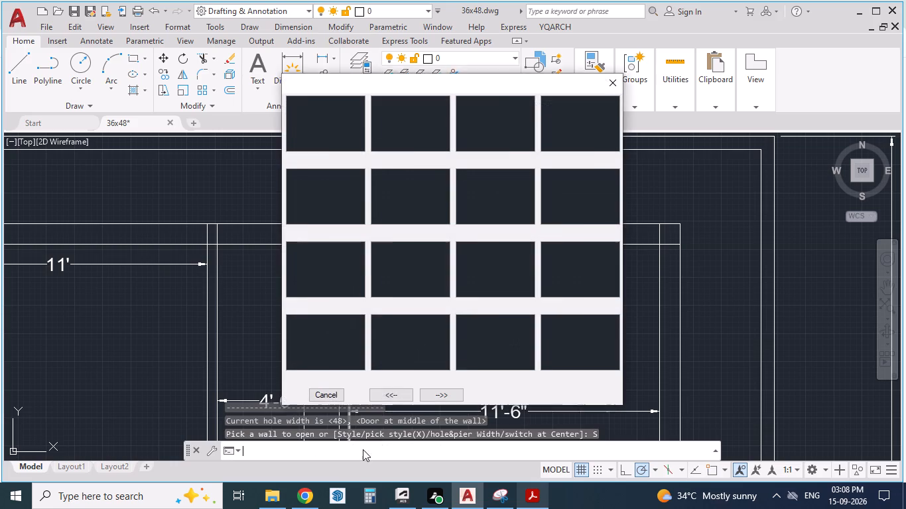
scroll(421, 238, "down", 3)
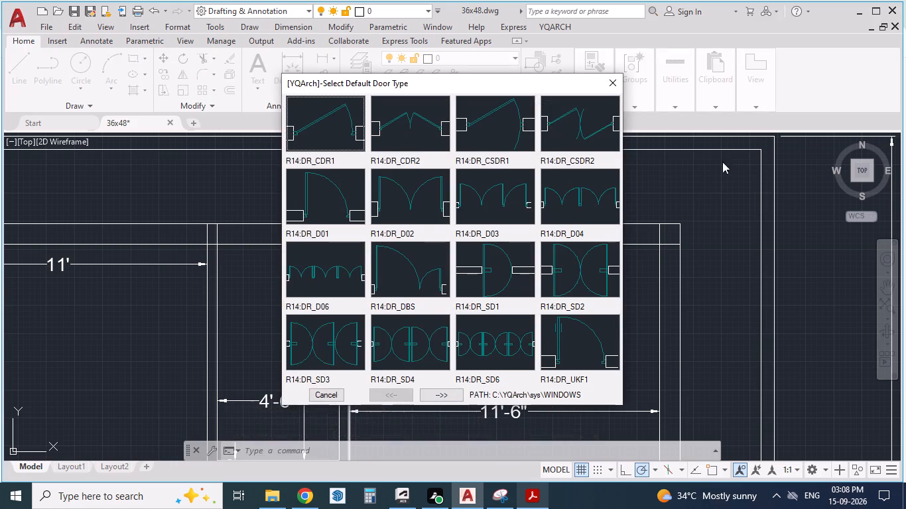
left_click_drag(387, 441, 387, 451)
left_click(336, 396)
Start the YQArch Open Window on Wall command to add a window opening to a house wall.
left_click(553, 30)
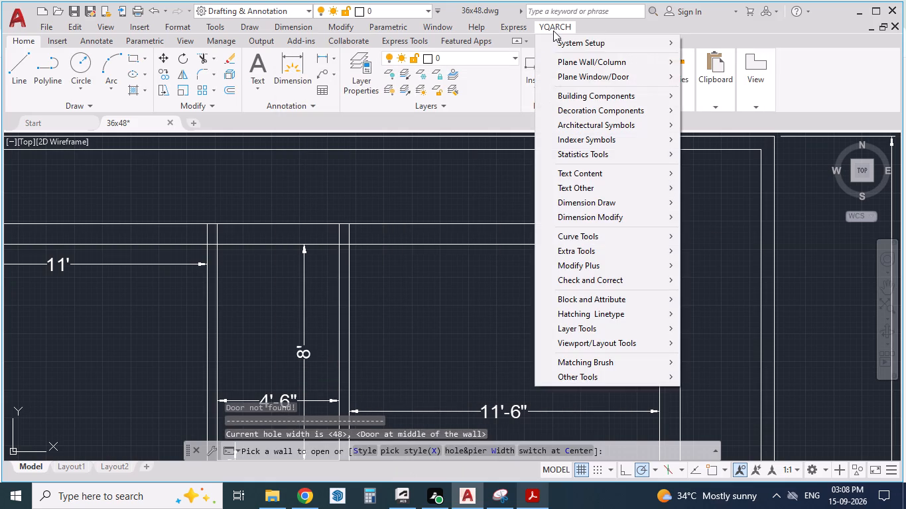
left_click(581, 58)
left_click(615, 72)
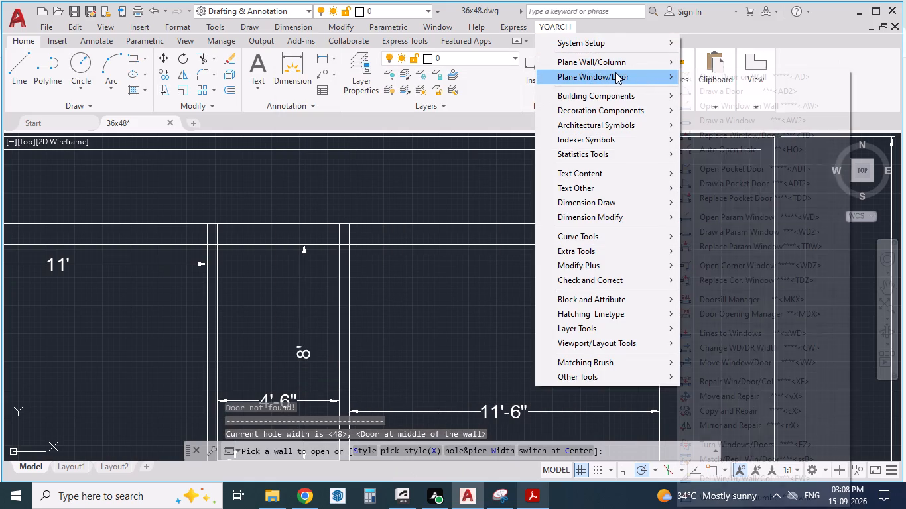
left_click(734, 103)
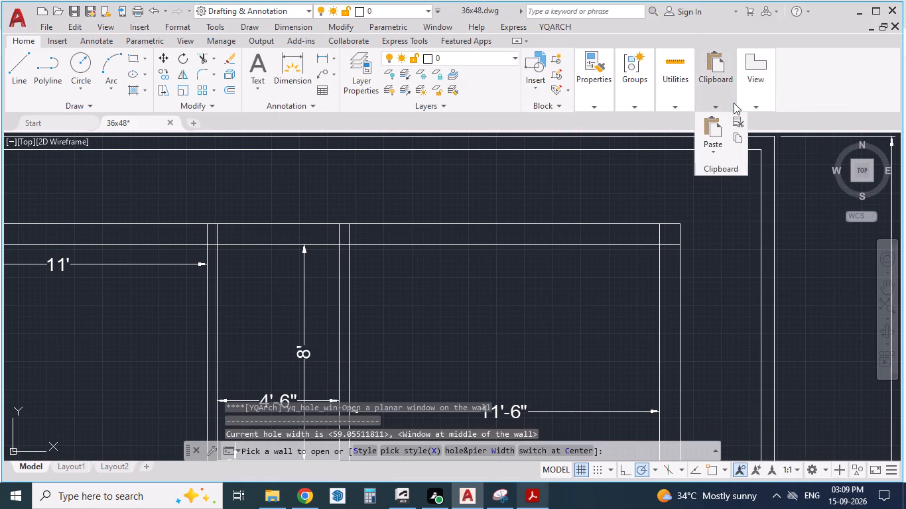
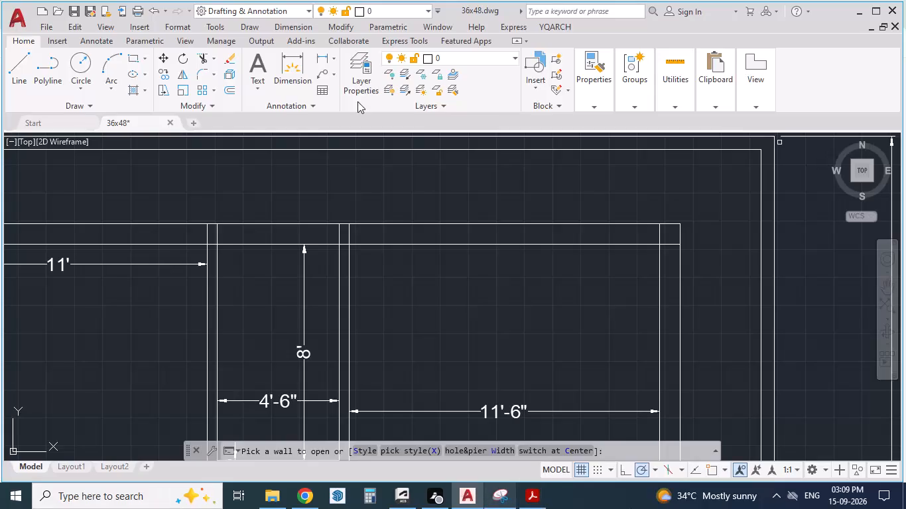
Open a 60-wide WD_2TLP sliding-door opening in the middle of the living room's top outer wall.
left_click(544, 25)
left_click(574, 75)
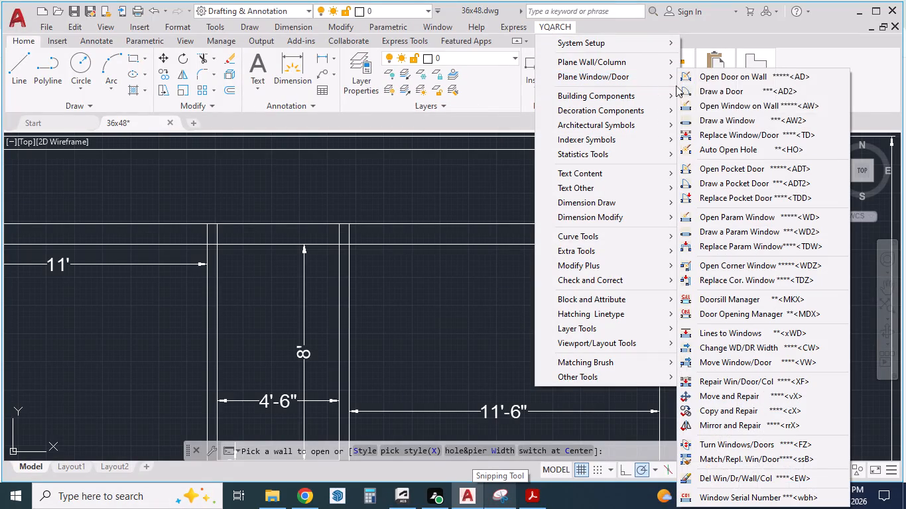
left_click(727, 111)
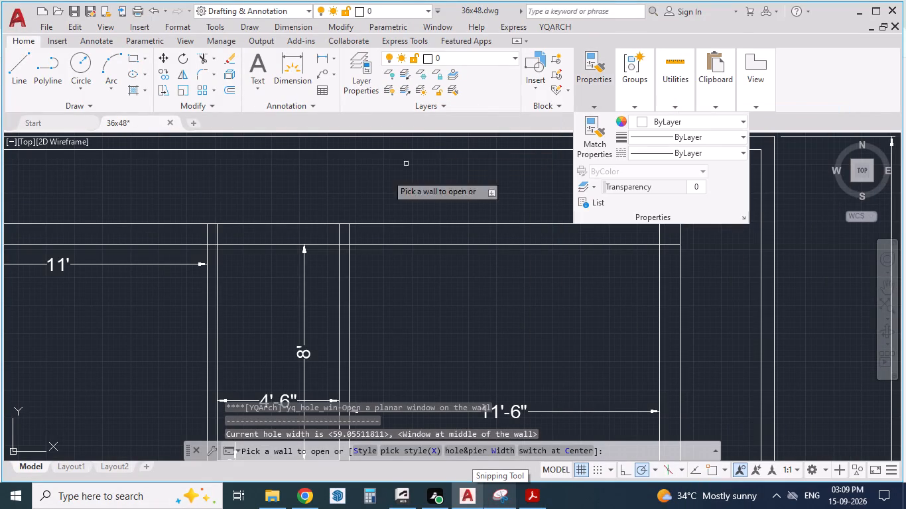
left_click(361, 450)
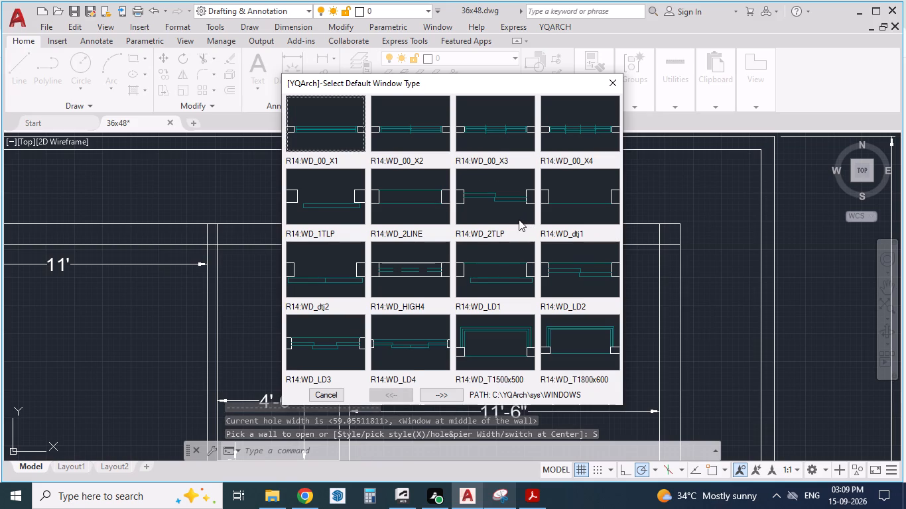
scroll(507, 213, "down", 4)
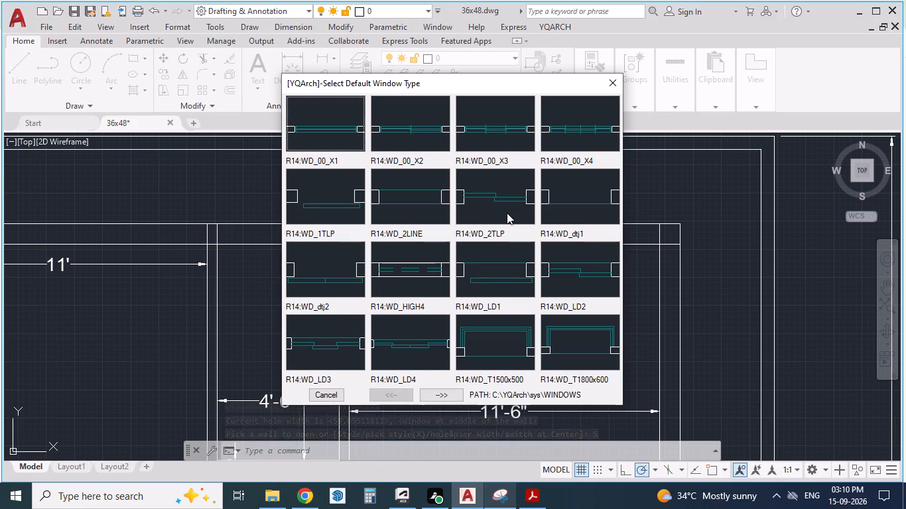
left_click(452, 398)
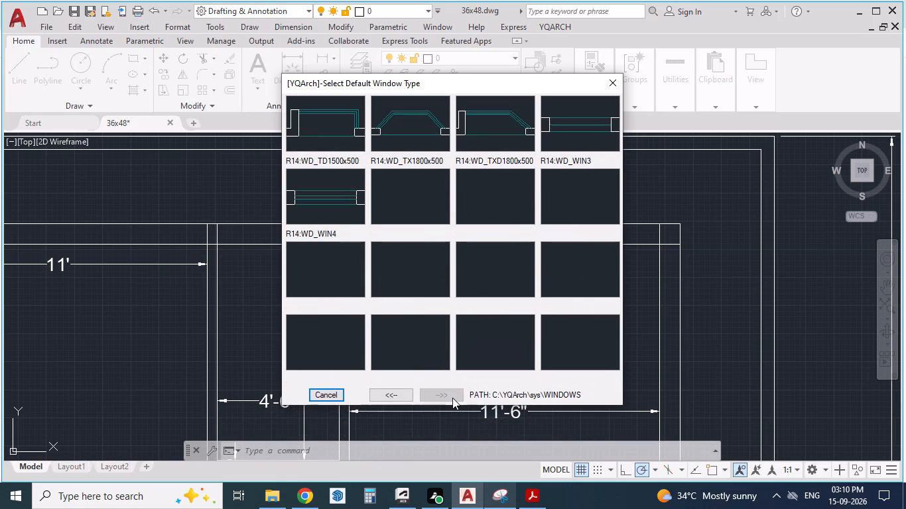
left_click(383, 396)
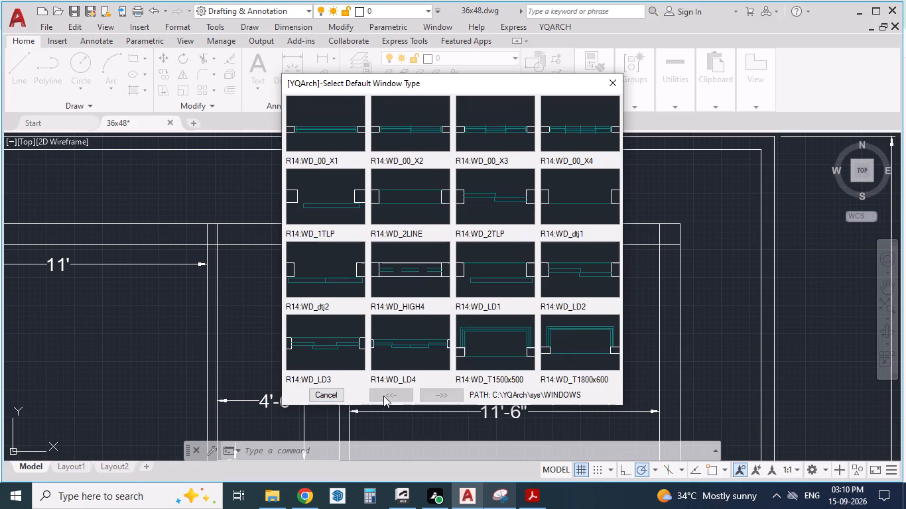
left_click(501, 205)
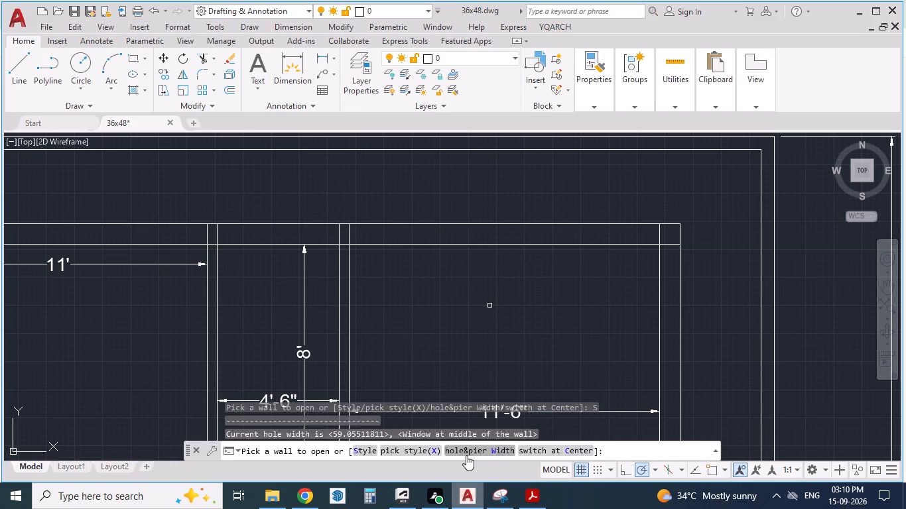
left_click(466, 453)
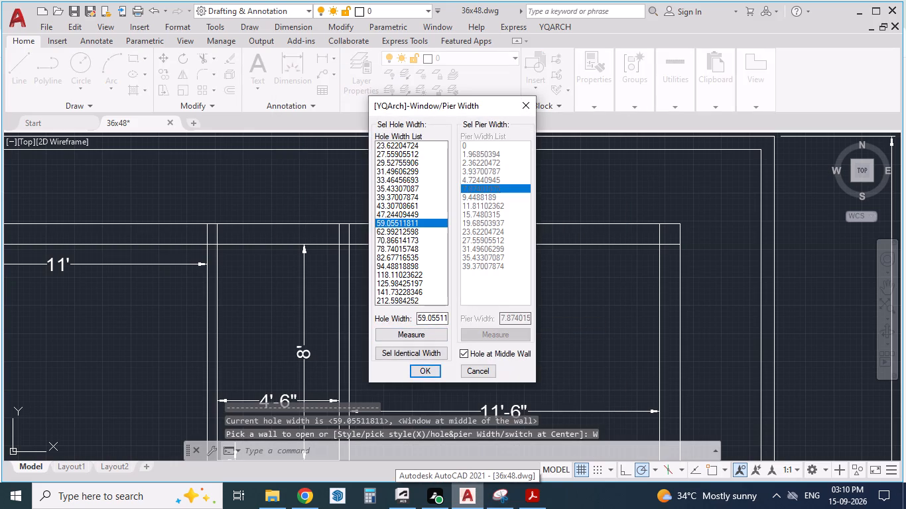
left_click_drag(417, 313, 569, 275)
type("60")
left_click(428, 367)
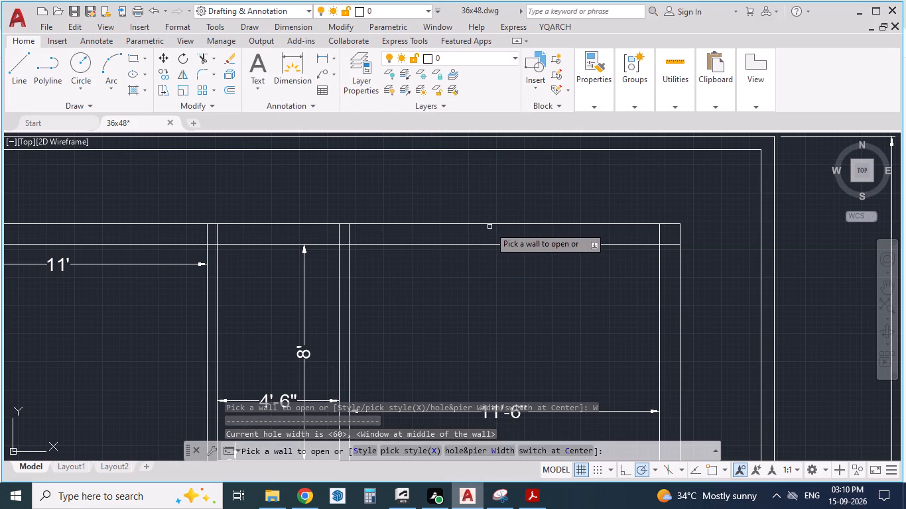
left_click(485, 224)
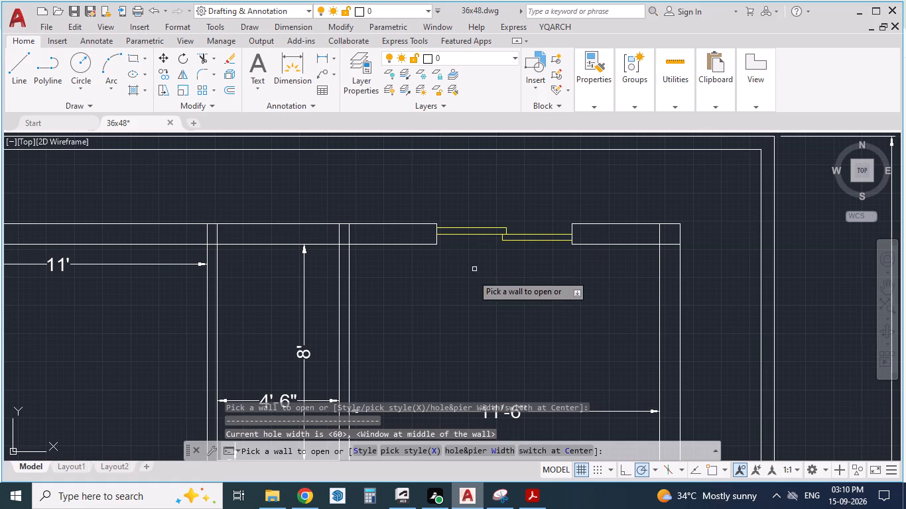
Compare the top and right-hand outer walls of the drawing with the PDF plan to identify the next opening.
scroll(565, 313, "up", 1)
scroll(446, 308, "down", 2)
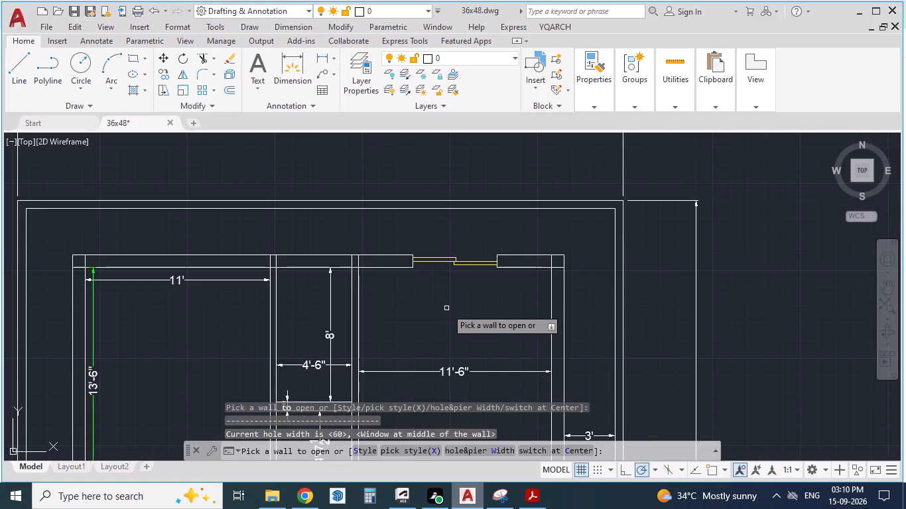
left_click(533, 500)
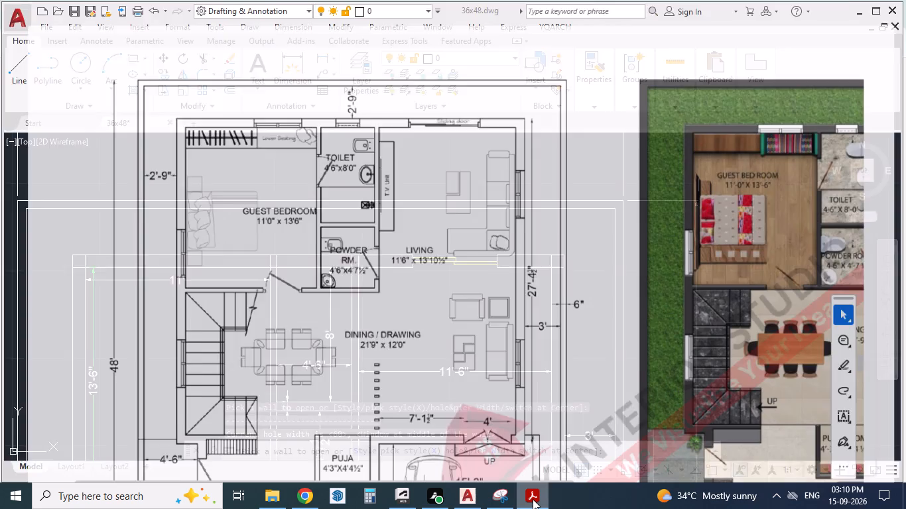
left_click(533, 499)
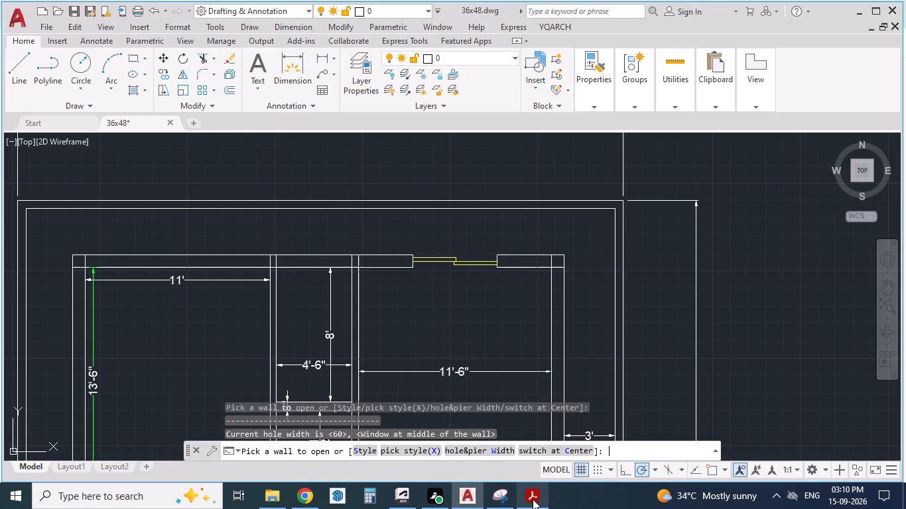
left_click(533, 499)
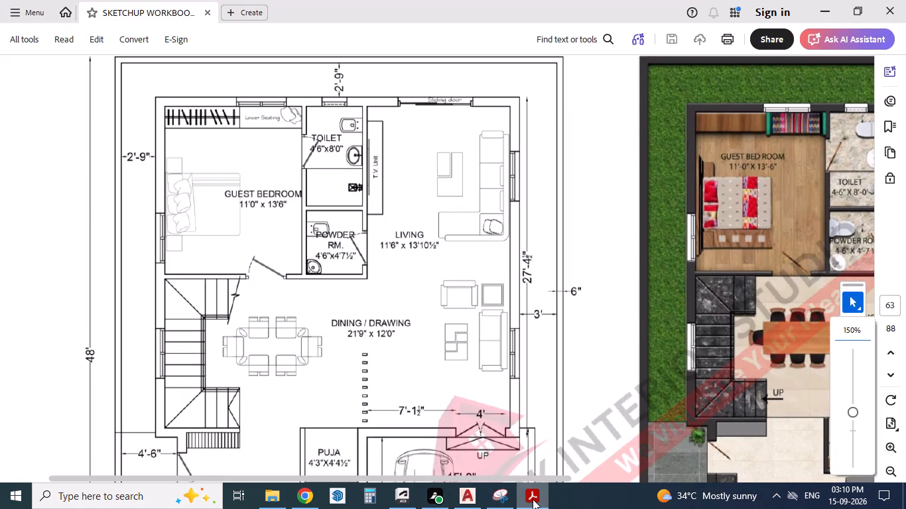
left_click(533, 499)
scroll(458, 177, "down", 1)
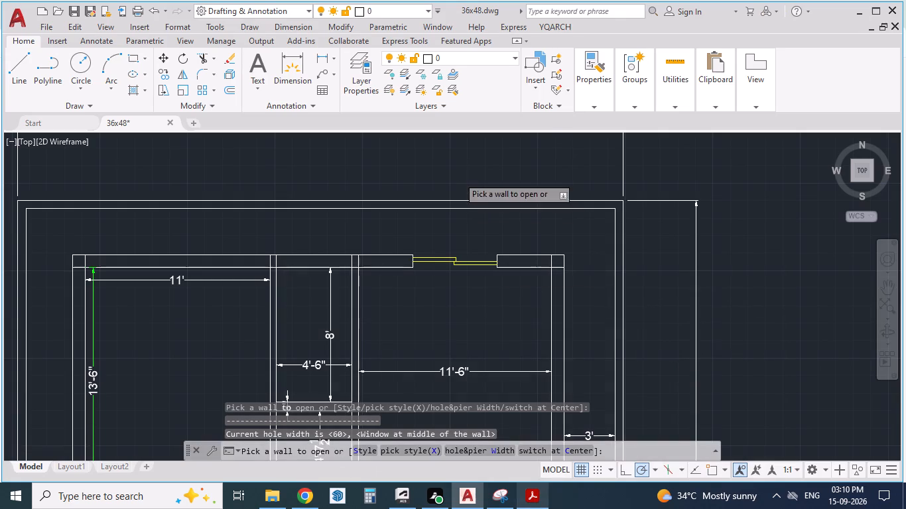
scroll(458, 177, "down", 1)
scroll(507, 310, "up", 3)
scroll(506, 260, "down", 3)
scroll(491, 249, "up", 1)
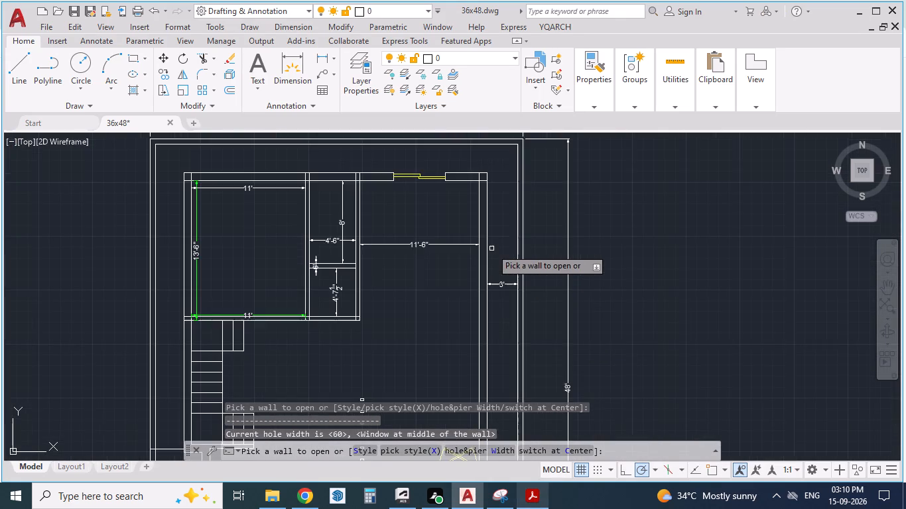
scroll(488, 316, "down", 2)
left_click(535, 490)
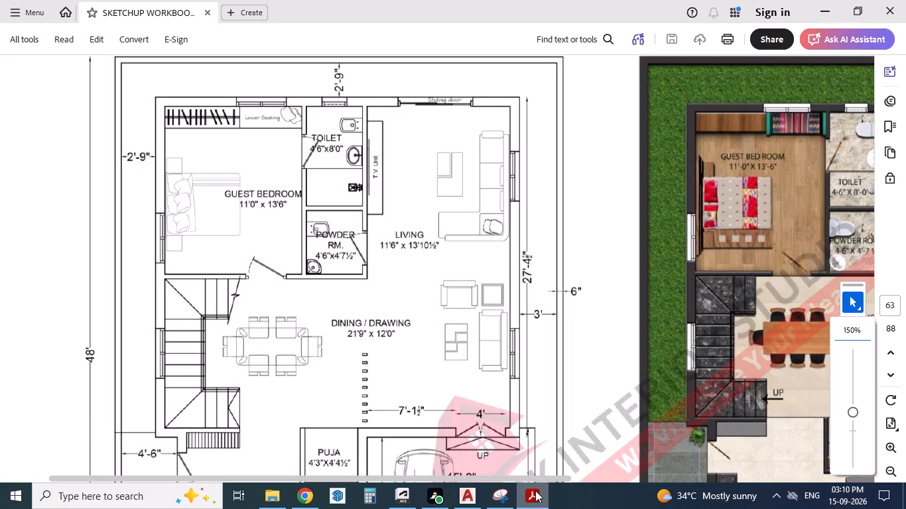
left_click(535, 490)
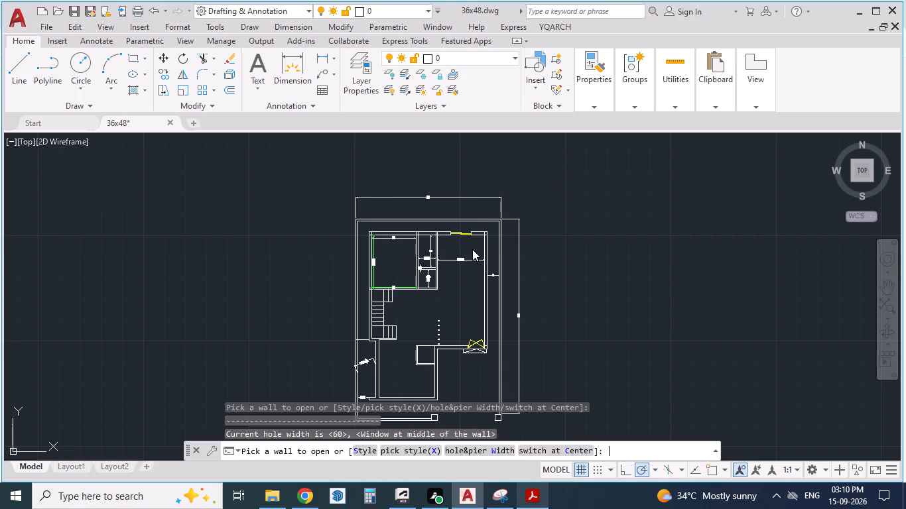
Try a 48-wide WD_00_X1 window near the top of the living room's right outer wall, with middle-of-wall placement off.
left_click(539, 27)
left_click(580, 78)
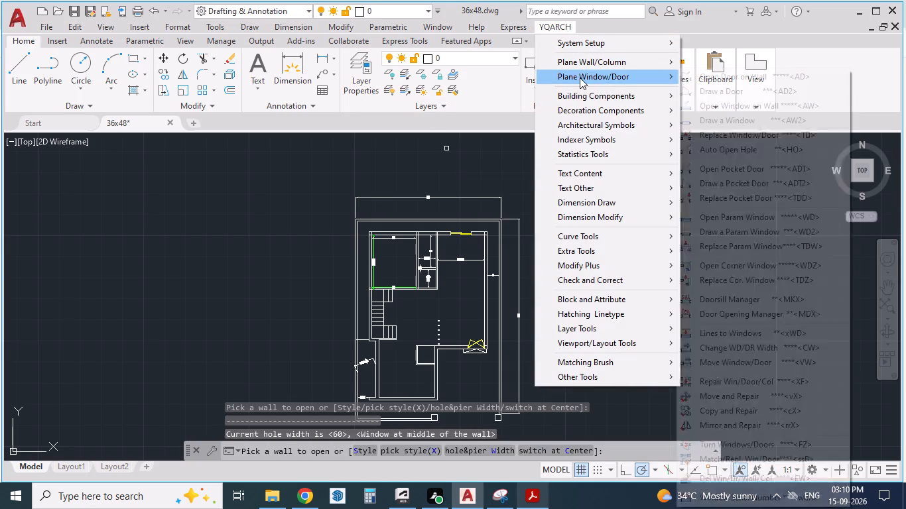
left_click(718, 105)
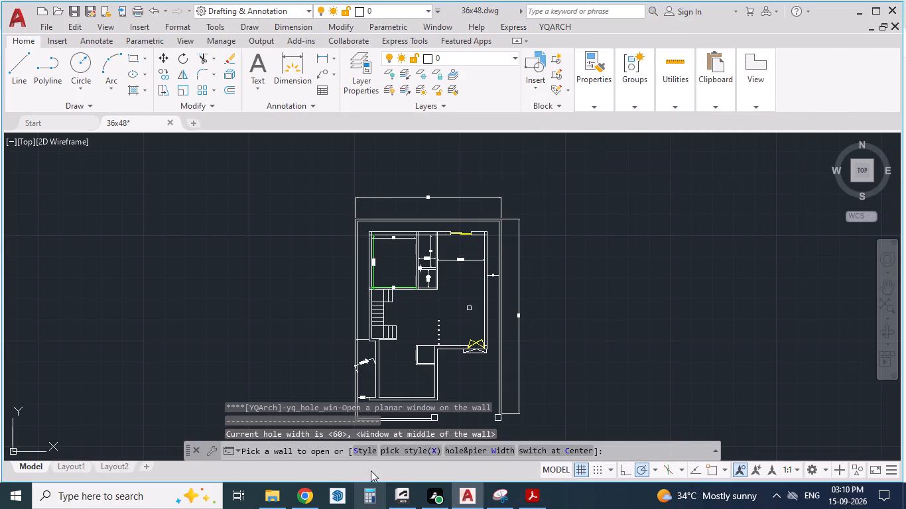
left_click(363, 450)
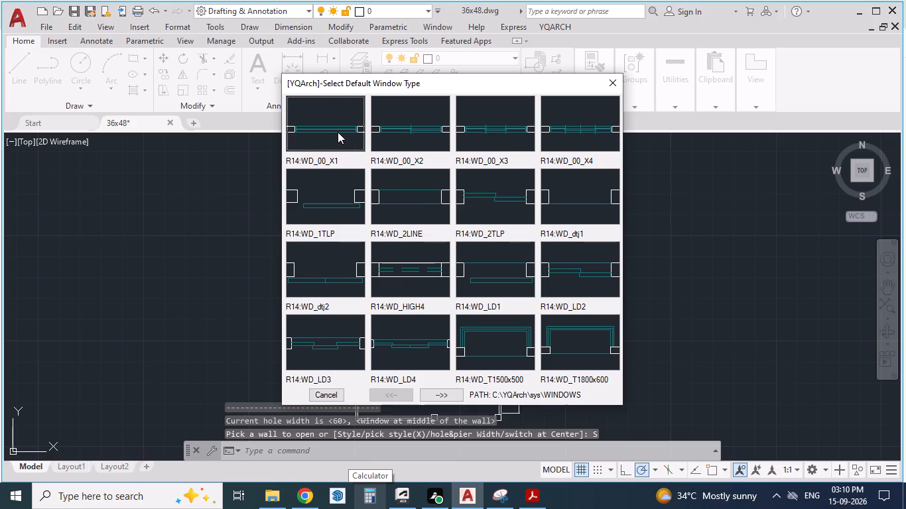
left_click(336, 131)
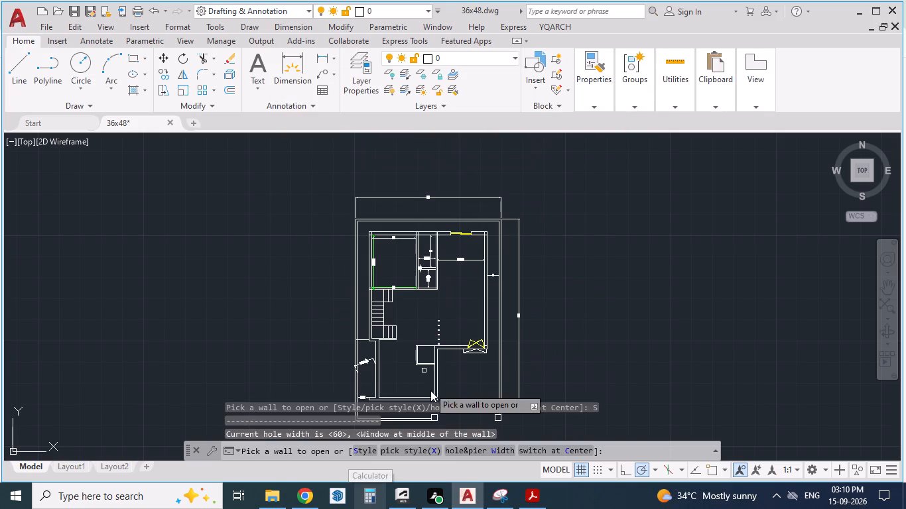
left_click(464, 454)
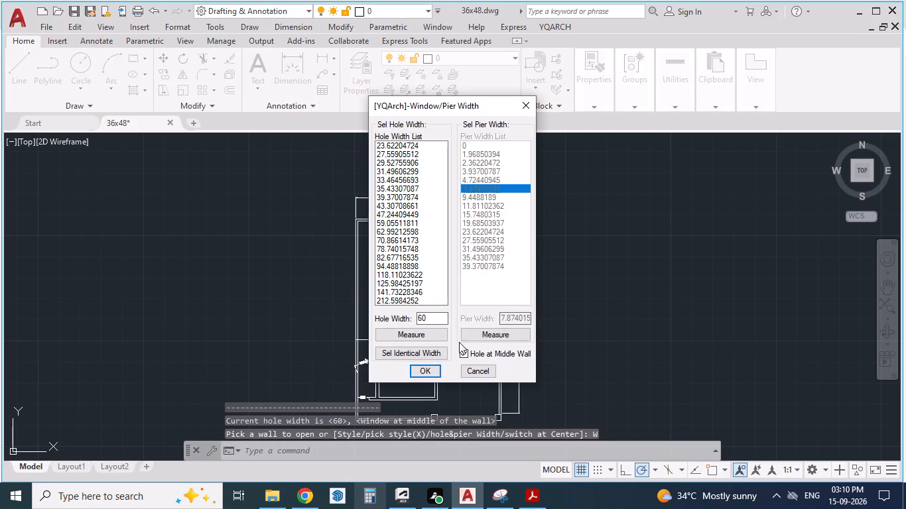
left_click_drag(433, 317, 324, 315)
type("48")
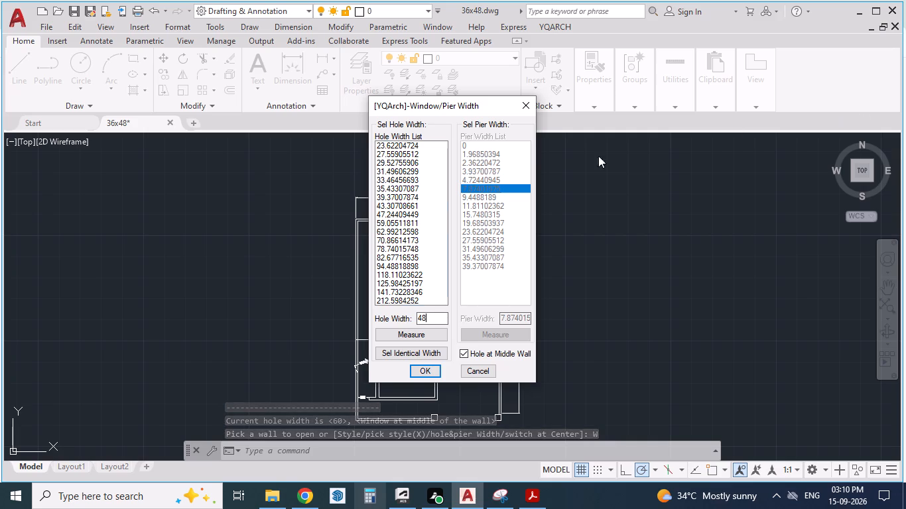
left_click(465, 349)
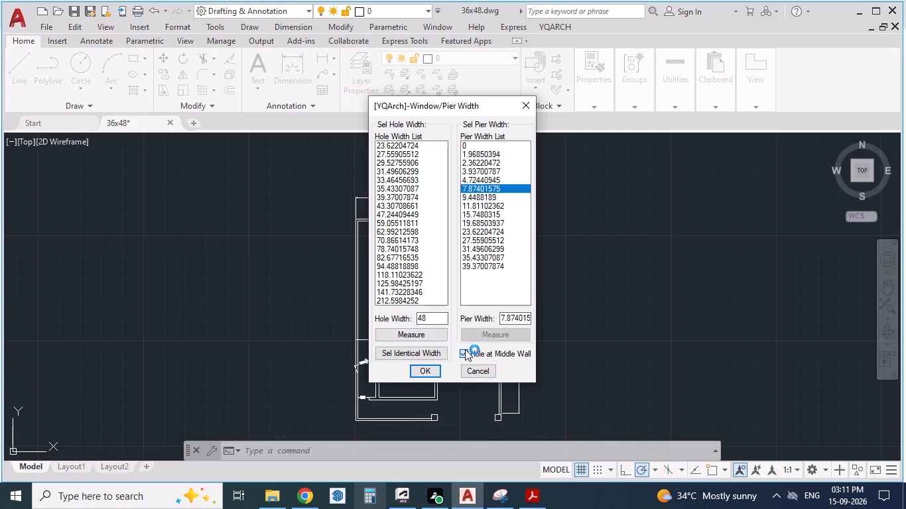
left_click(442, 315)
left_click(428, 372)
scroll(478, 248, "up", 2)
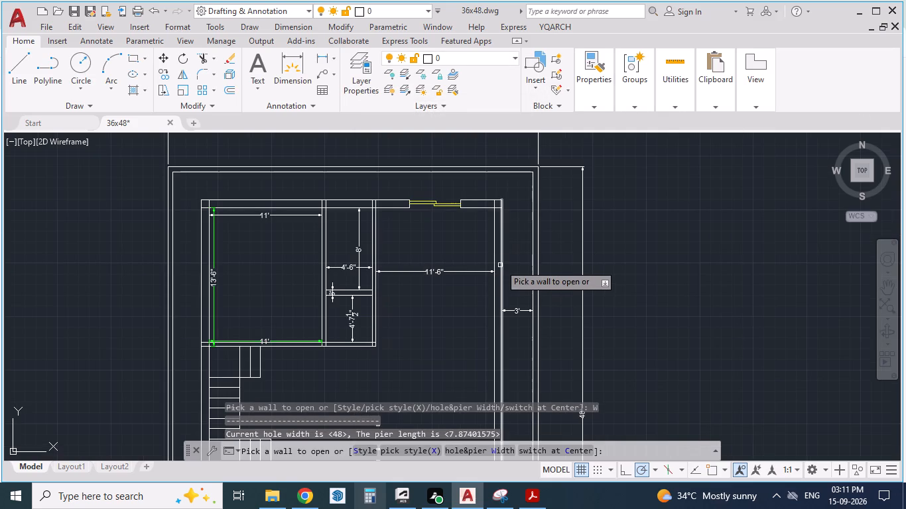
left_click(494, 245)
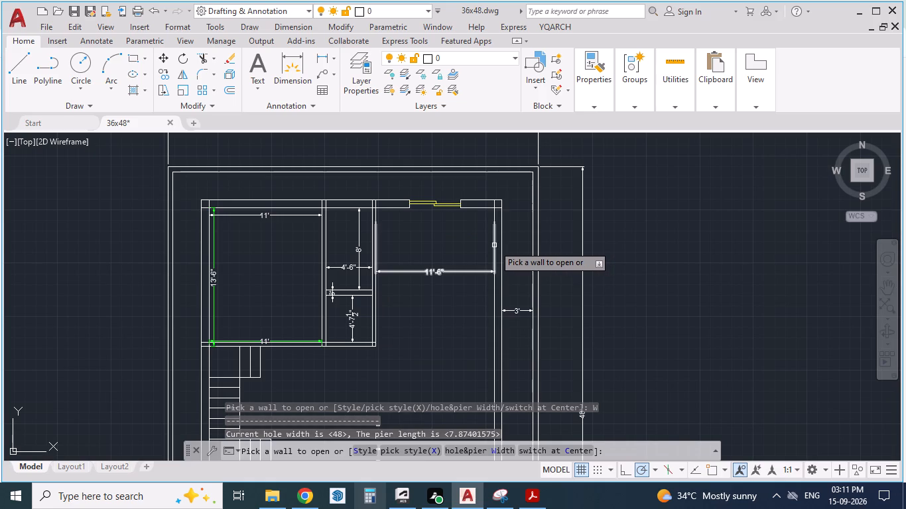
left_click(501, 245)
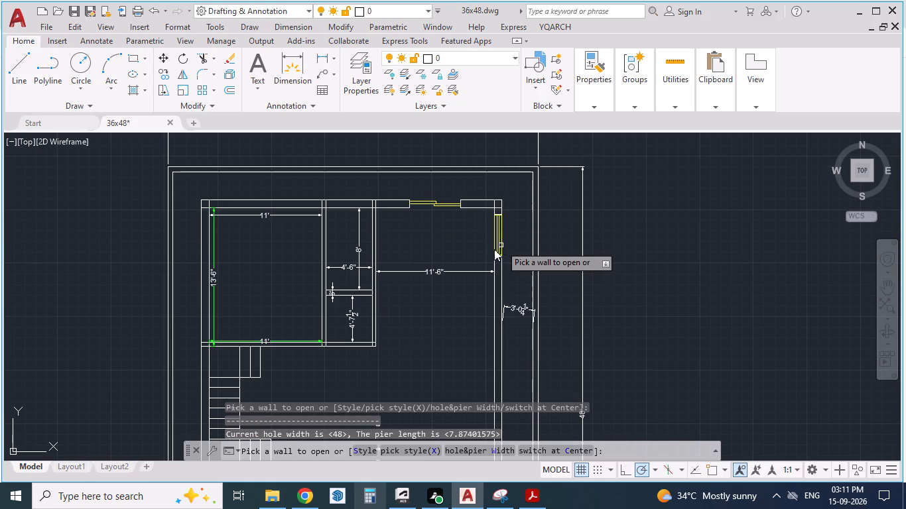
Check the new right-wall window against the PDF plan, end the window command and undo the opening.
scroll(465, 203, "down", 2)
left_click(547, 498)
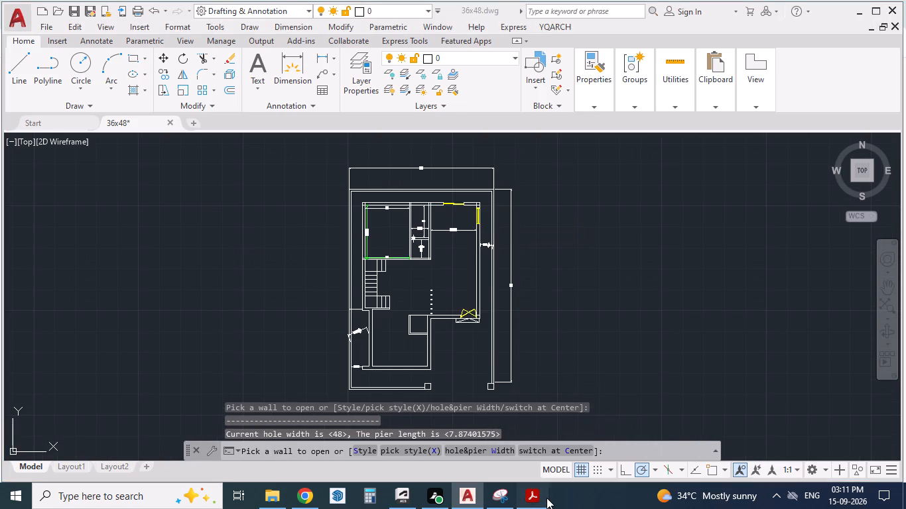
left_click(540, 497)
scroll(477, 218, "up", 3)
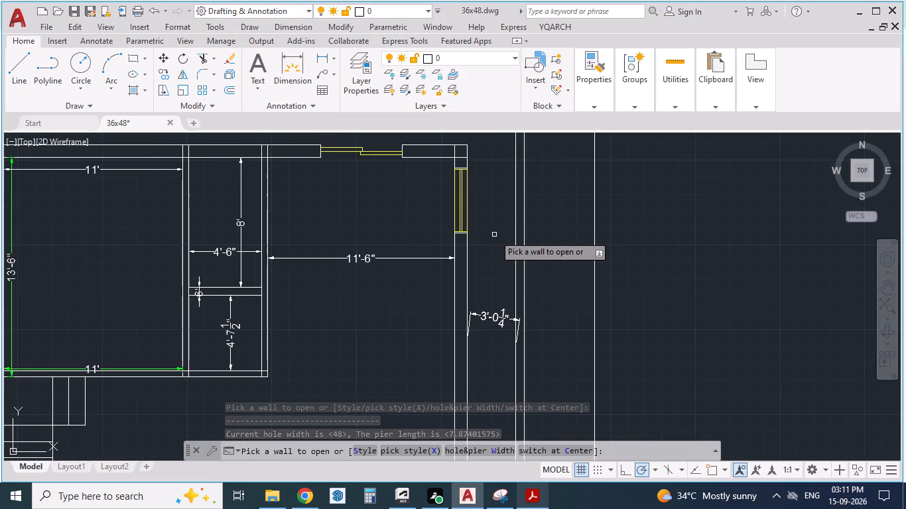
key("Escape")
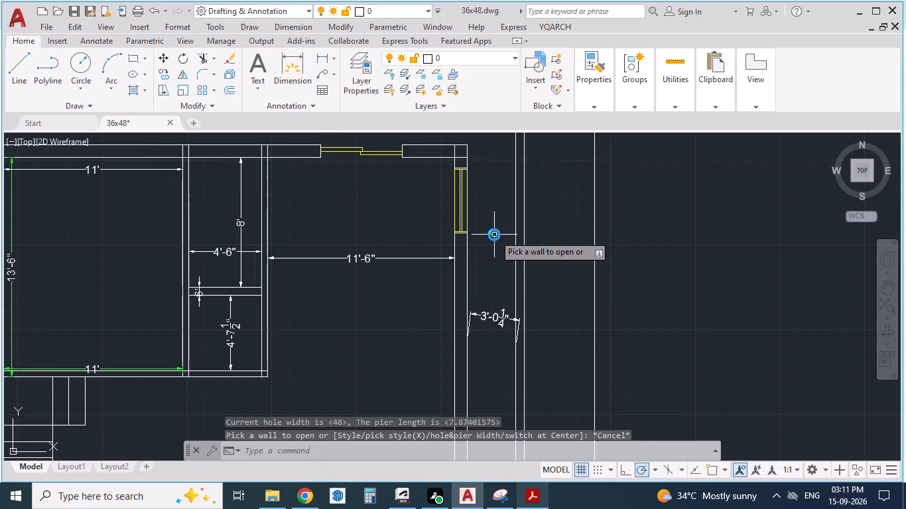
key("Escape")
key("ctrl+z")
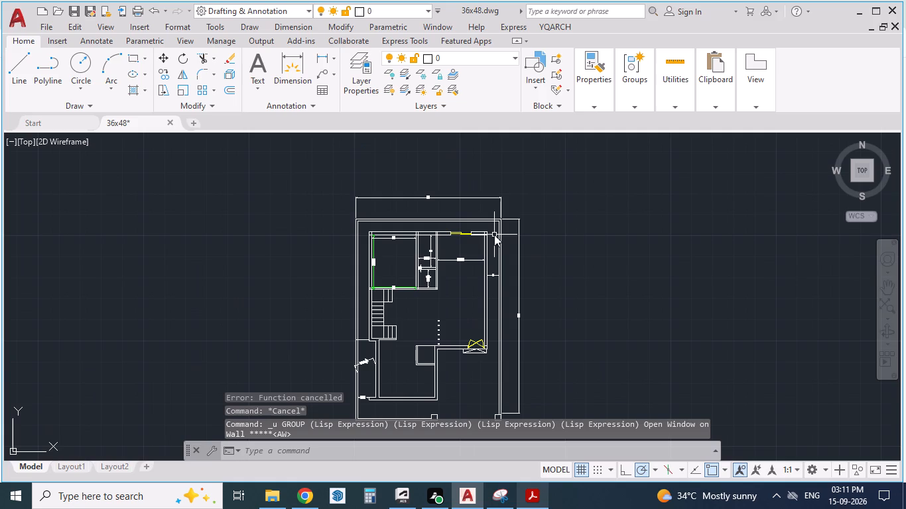
Delete the 11'-6" width dimension inside the living room.
scroll(517, 297, "up", 2)
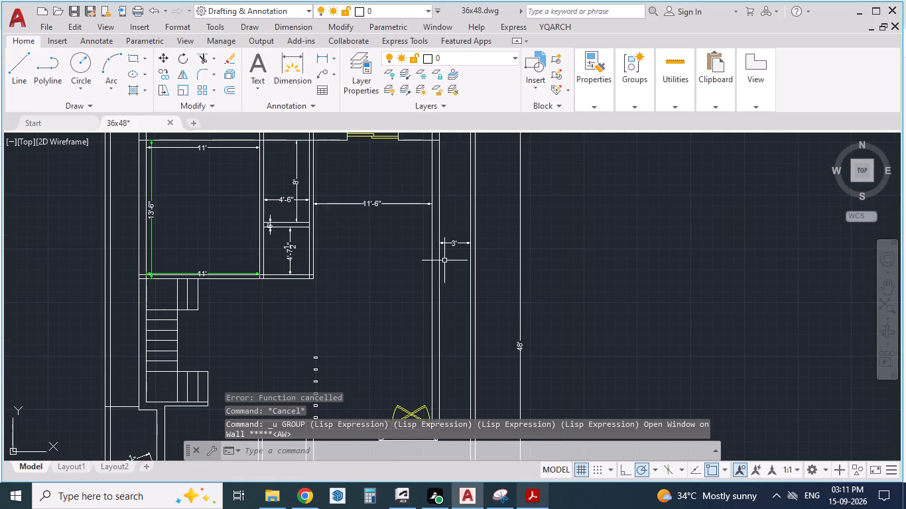
left_click(398, 156)
left_click(373, 220)
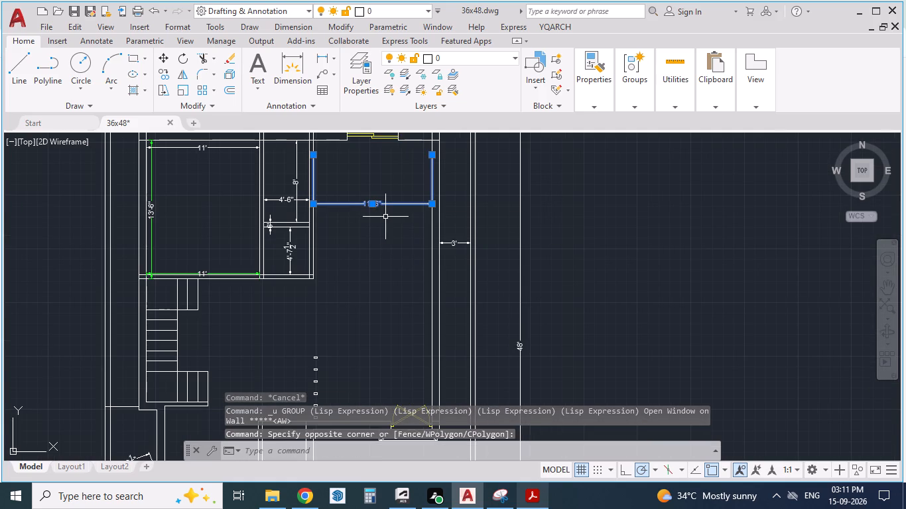
key("Delete")
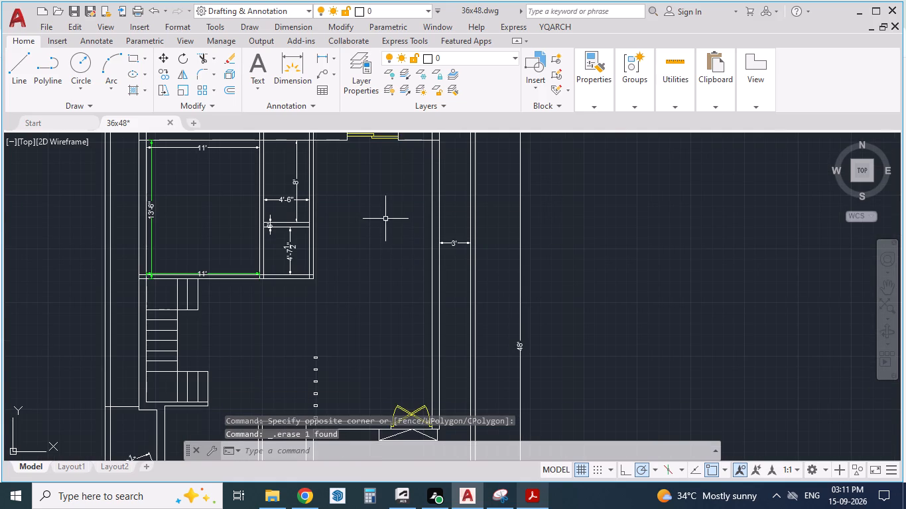
Open a 48-wide window with a 7.87401575 pier at the top end of the living room's right outer wall.
left_click(554, 20)
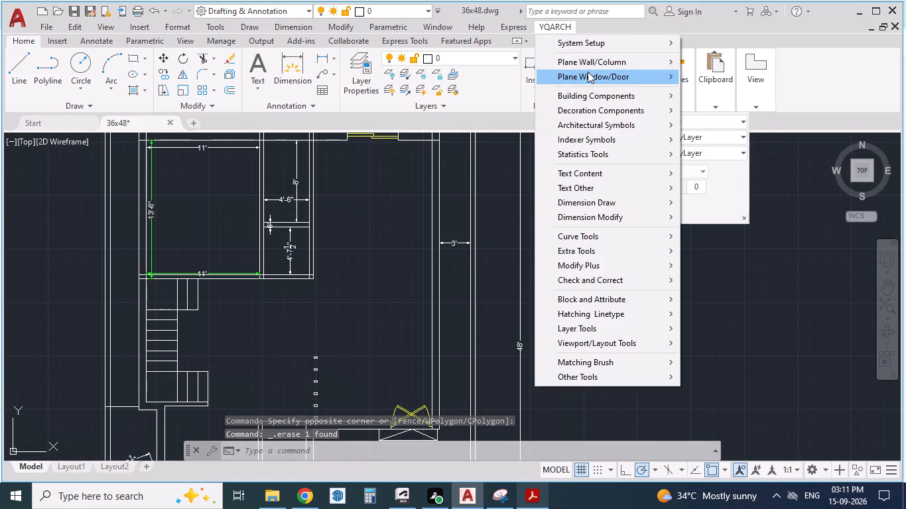
left_click(588, 72)
left_click(712, 103)
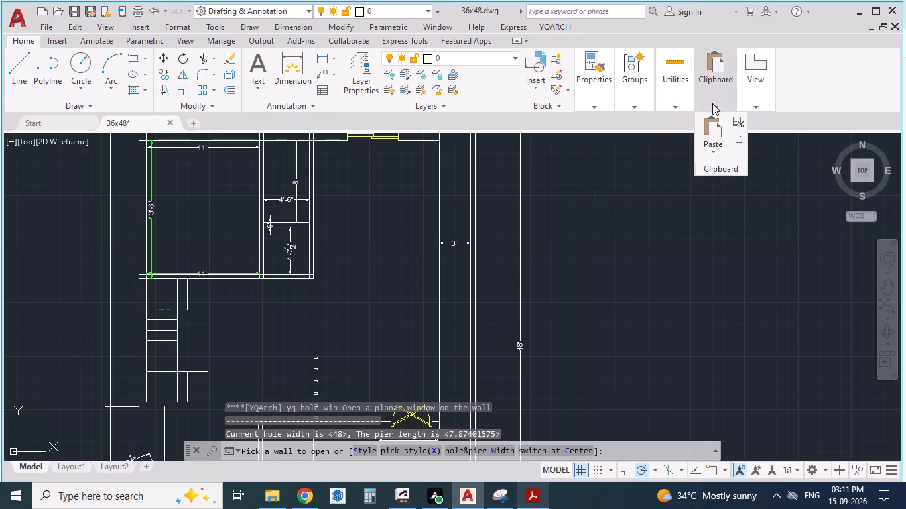
left_click(463, 453)
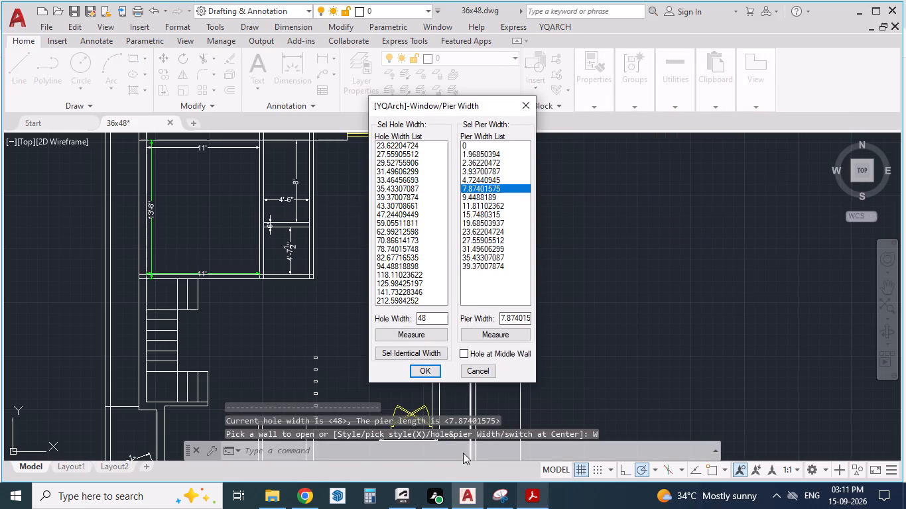
left_click(425, 370)
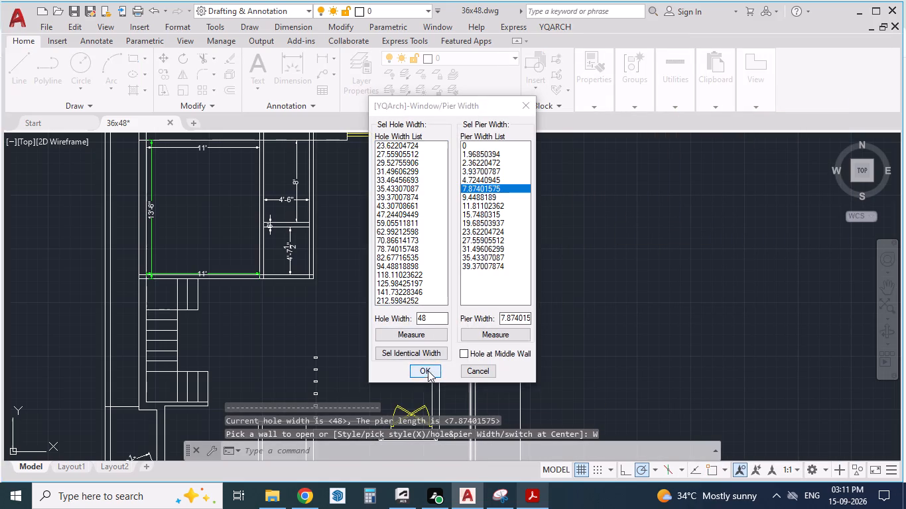
scroll(474, 237, "down", 1)
scroll(461, 215, "up", 2)
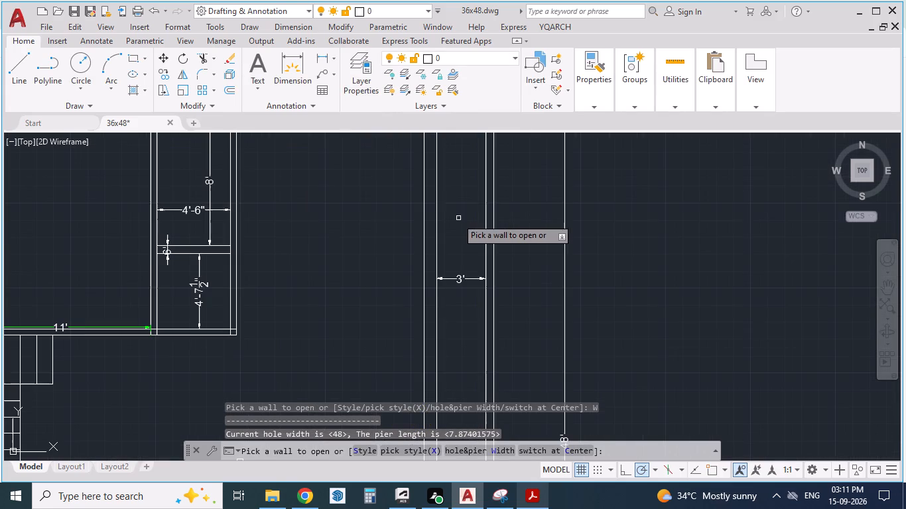
left_click(424, 195)
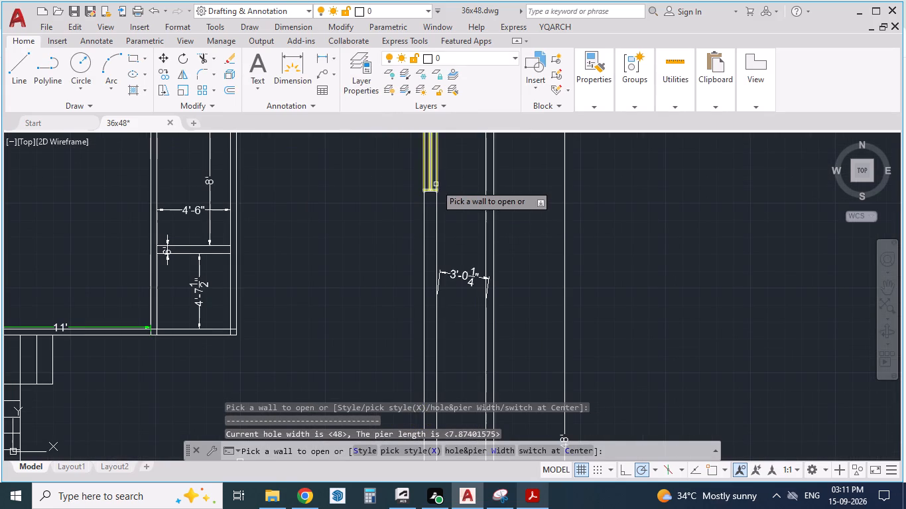
Open a second 48-wide window at the lower end of the same right outer wall, beside the double door, and end the command.
scroll(445, 235, "down", 2)
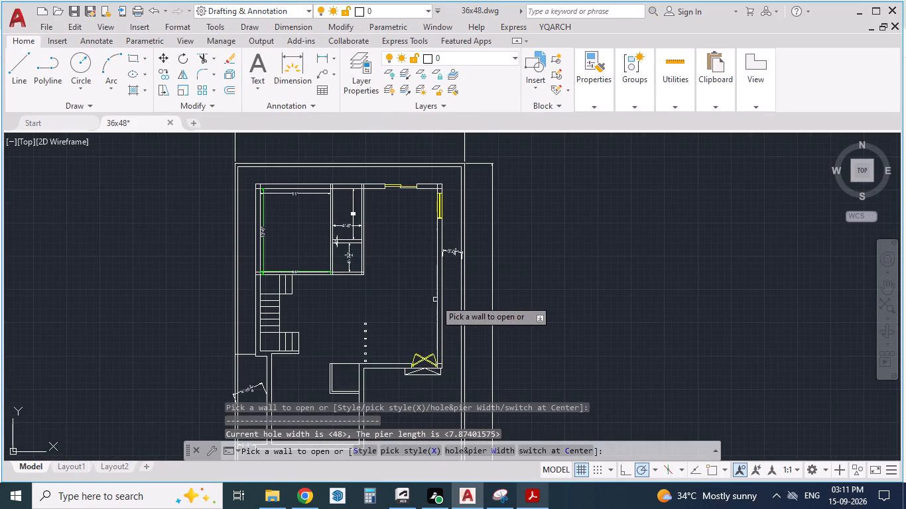
left_click(437, 331)
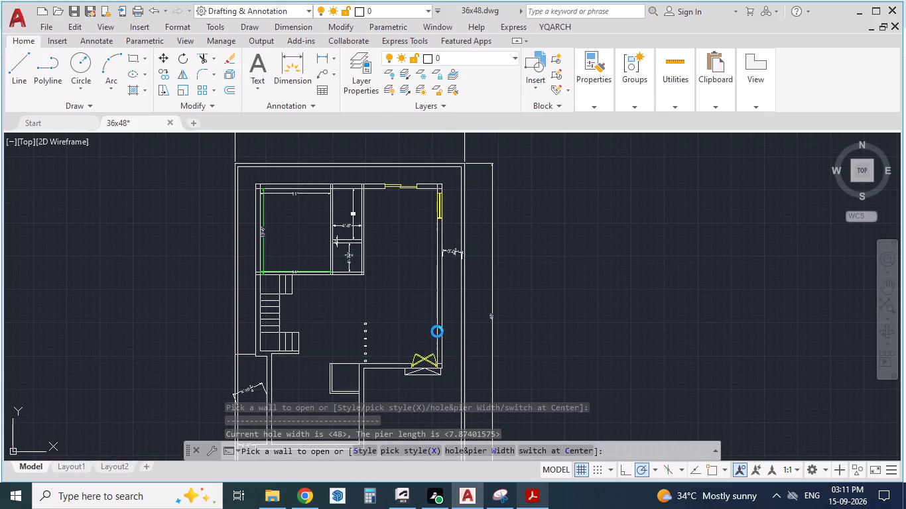
scroll(442, 340, "up", 3)
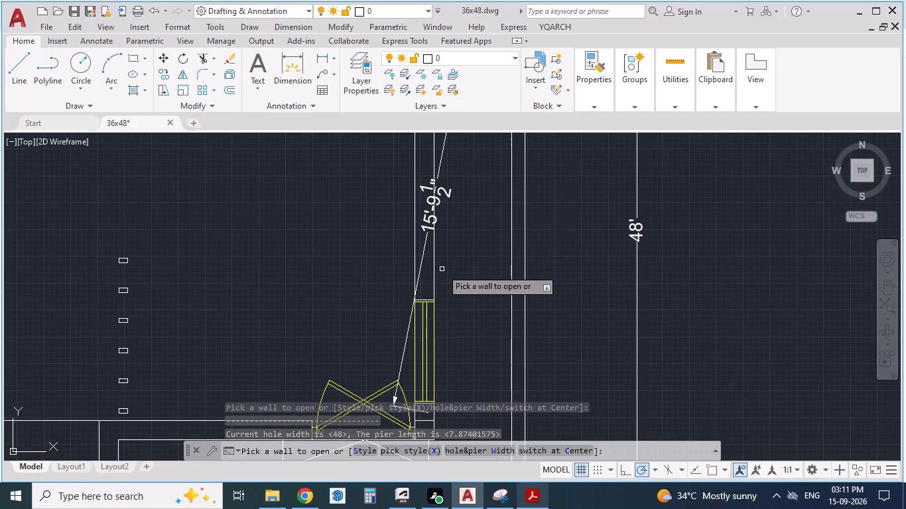
key("Escape")
key("Escape")
Delete the slanted 15'-9 1/2" dimension crossing the right outer wall.
scroll(419, 273, "up", 1)
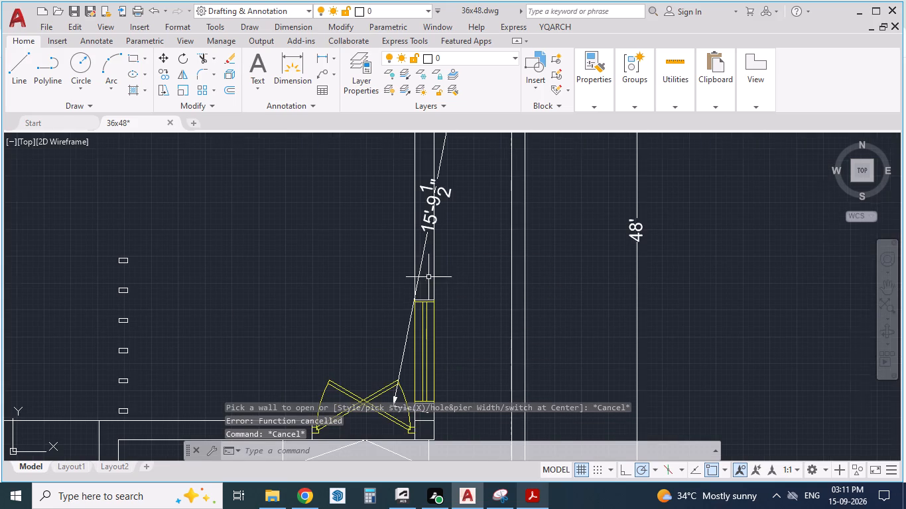
scroll(422, 275, "up", 2)
scroll(344, 319, "down", 3)
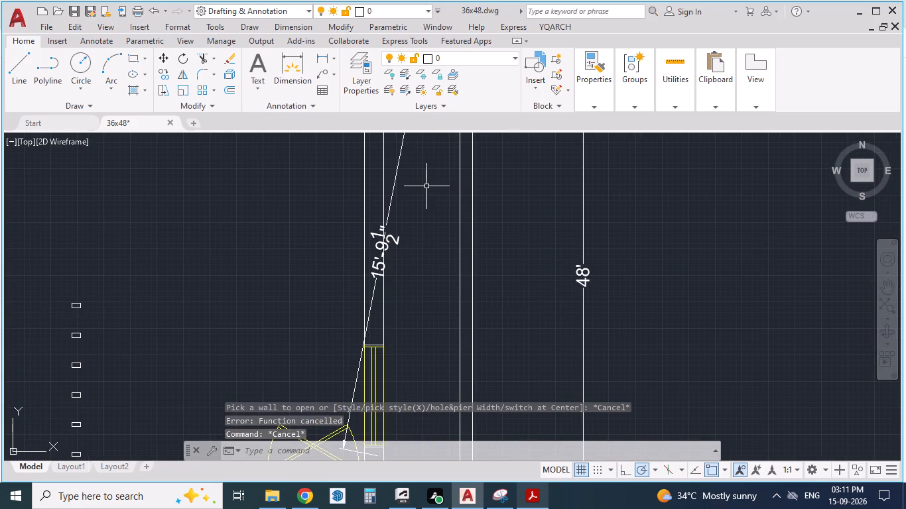
scroll(356, 271, "down", 2)
scroll(428, 182, "up", 2)
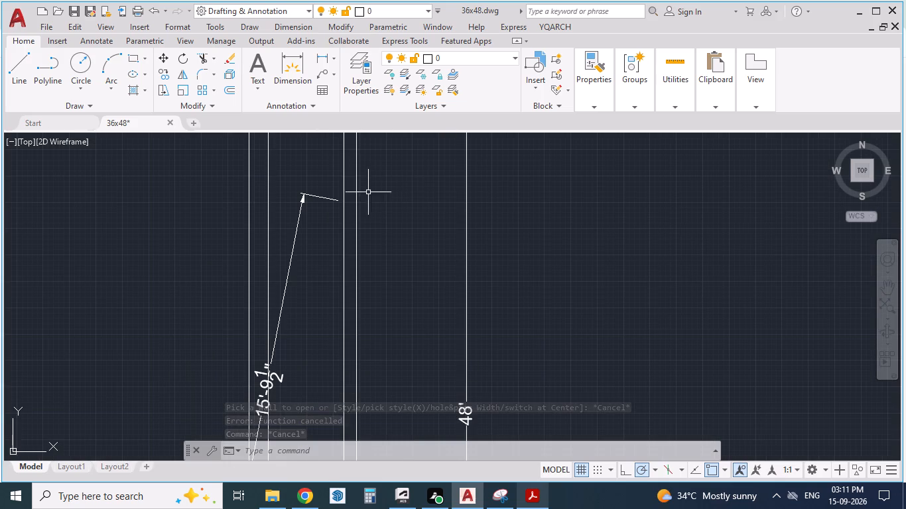
left_click(311, 168)
left_click(292, 227)
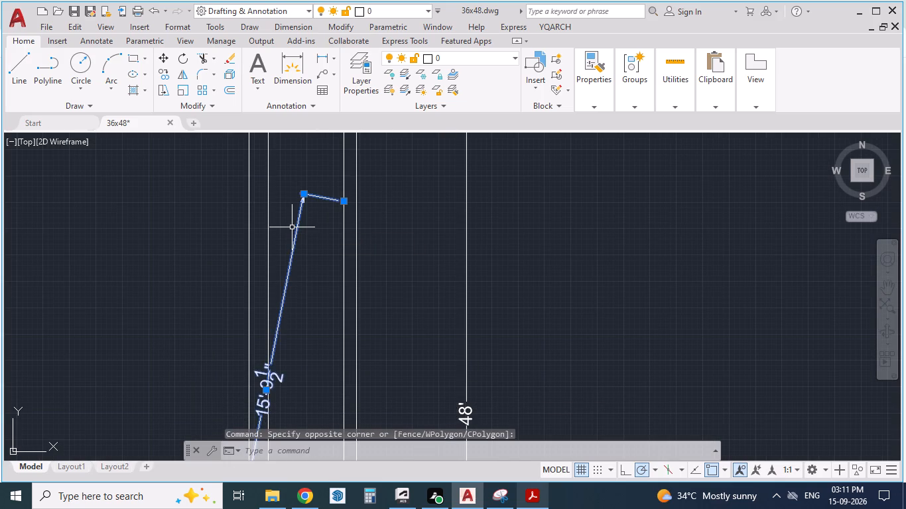
key("Delete")
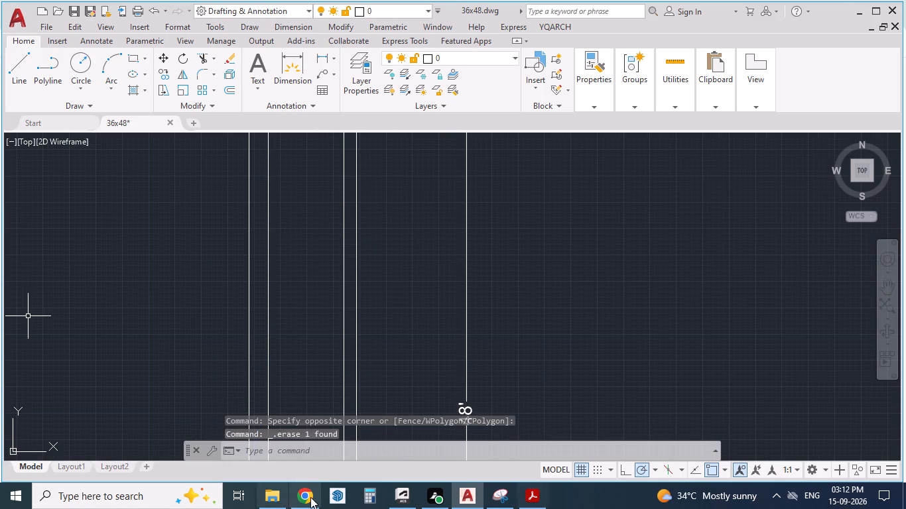
Following the PDF plan, move the lower window and its two end lines straight up the right outer wall, away from the double door.
left_click(525, 500)
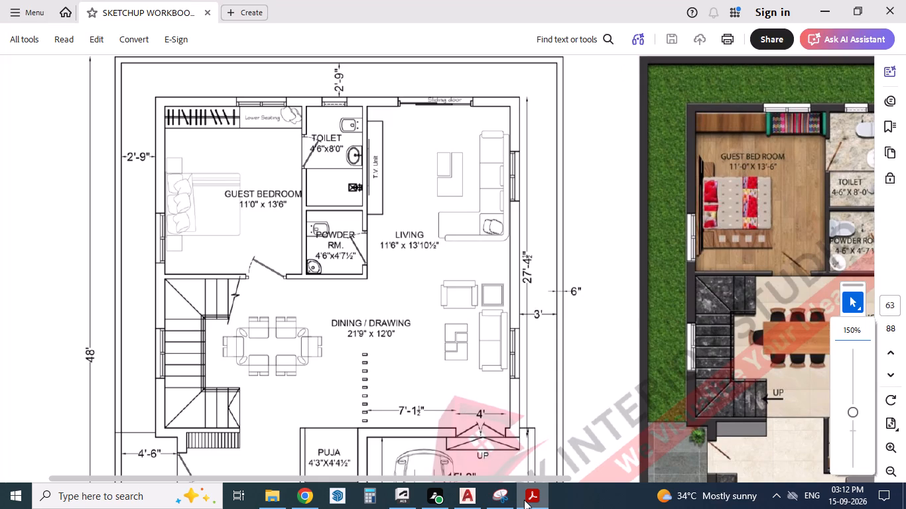
scroll(448, 180, "down", 2)
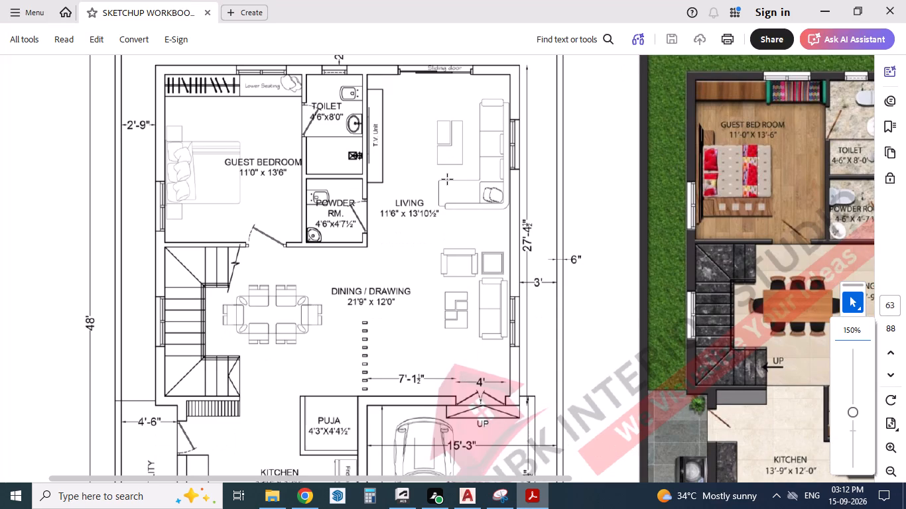
left_click(527, 492)
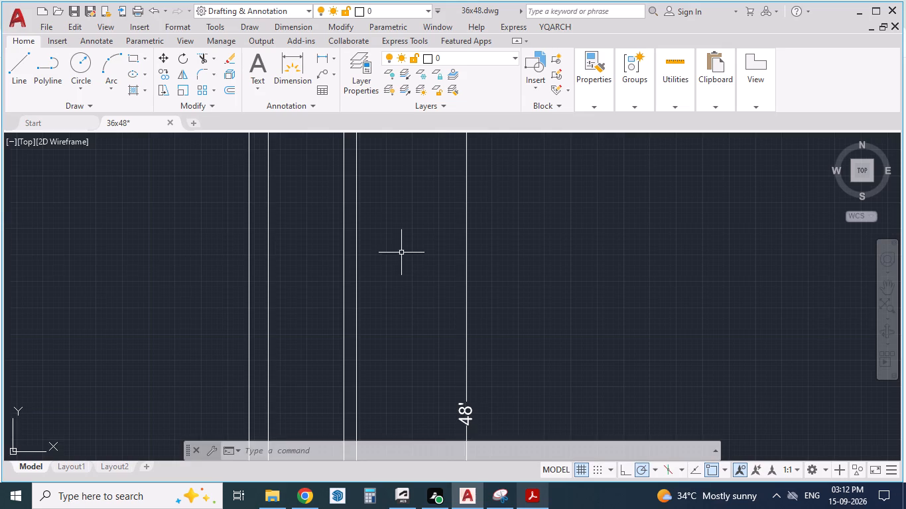
scroll(408, 199, "down", 4)
scroll(401, 244, "up", 4)
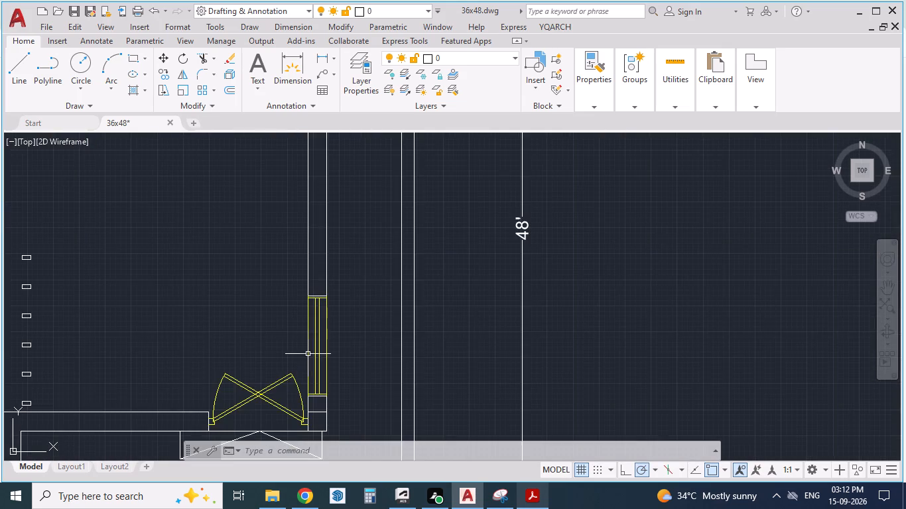
scroll(296, 395, "up", 2)
left_click(395, 249)
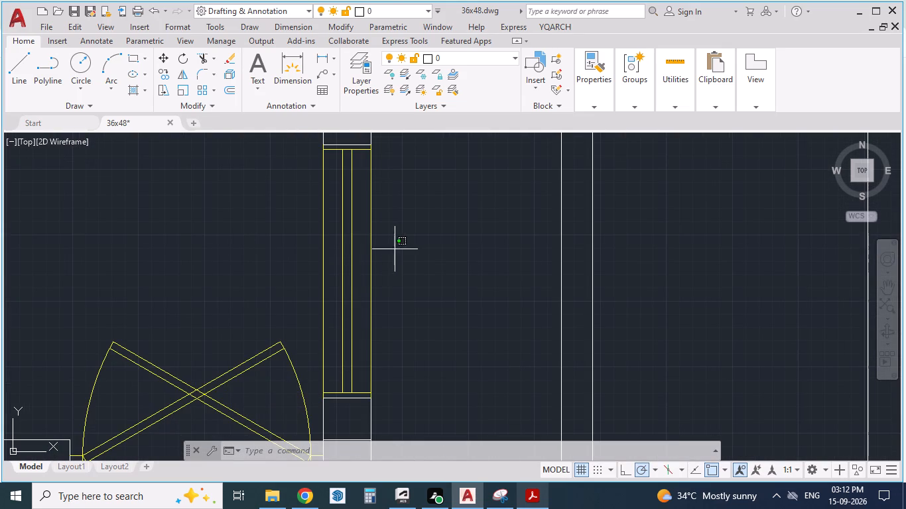
left_click(295, 264)
scroll(340, 165, "up", 3)
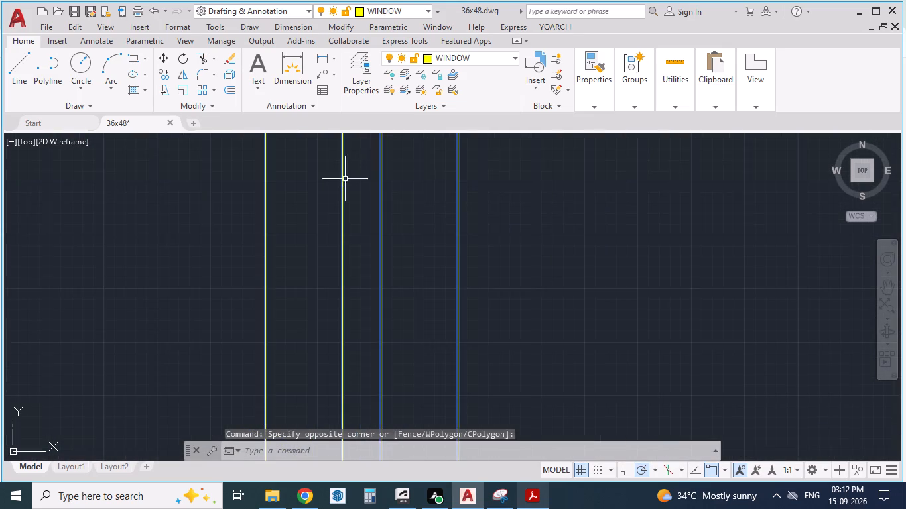
scroll(349, 180, "down", 3)
scroll(350, 152, "up", 2)
left_click(355, 174)
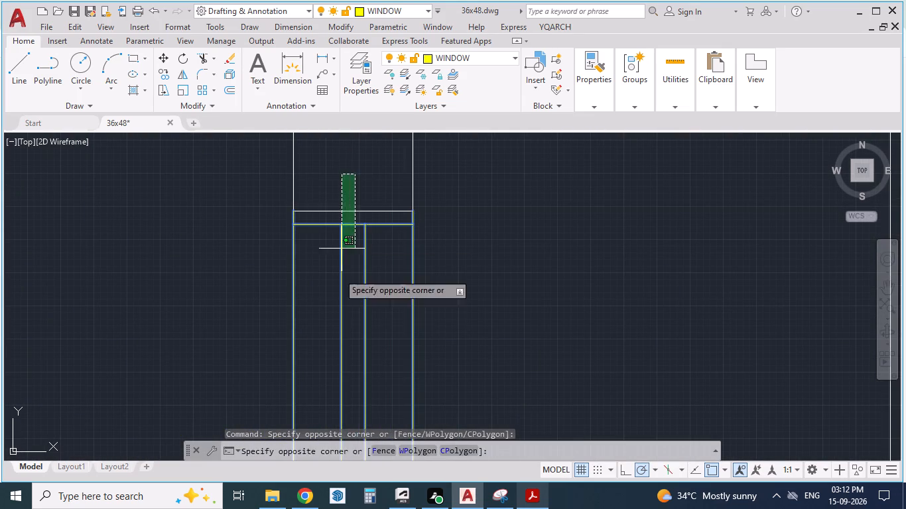
left_click(332, 300)
scroll(300, 187, "down", 4)
scroll(312, 295, "up", 4)
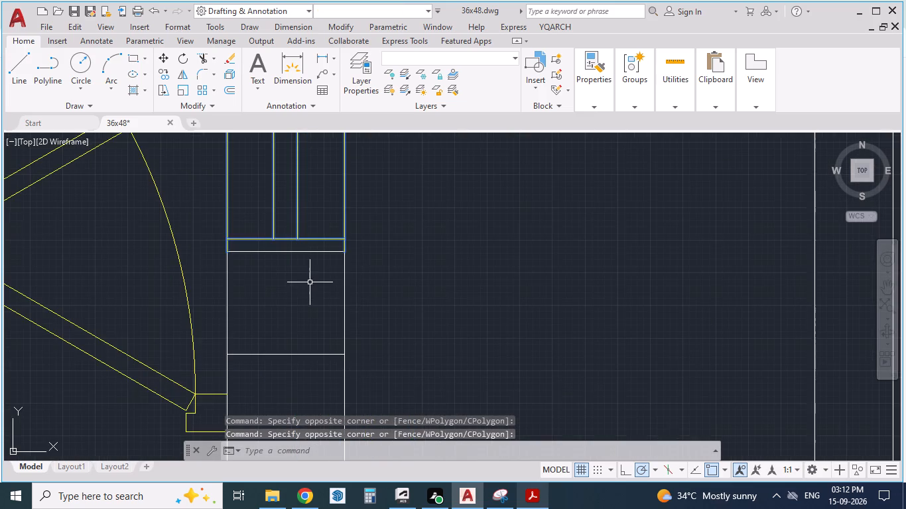
left_click(301, 274)
left_click(269, 225)
left_click(356, 166)
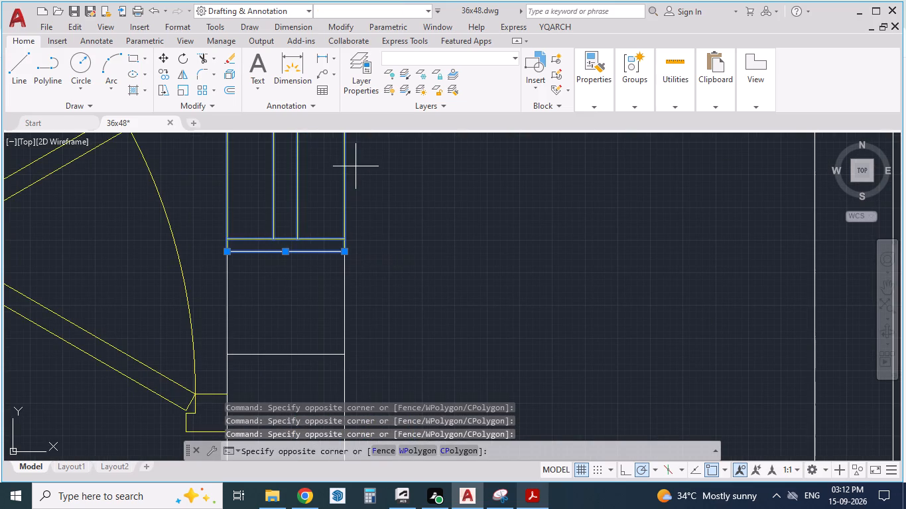
left_click(197, 210)
scroll(397, 306, "down", 4)
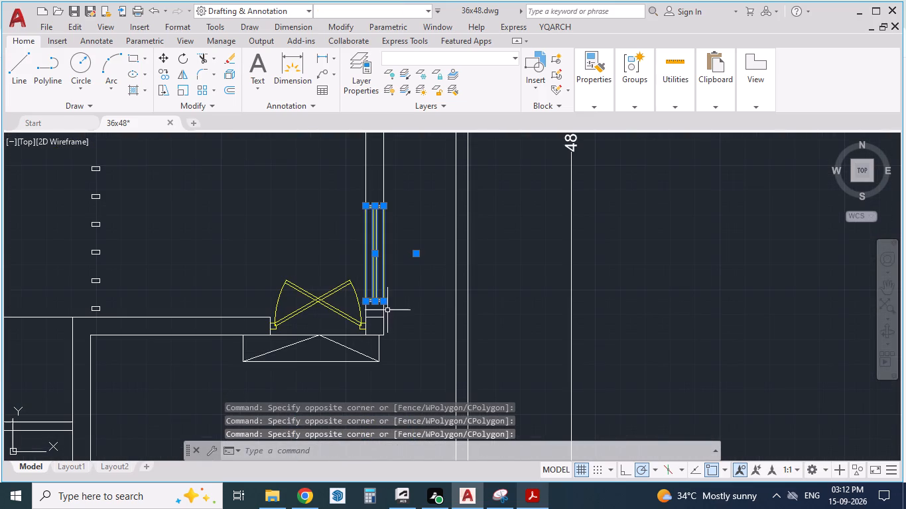
key("m")
key("Return")
scroll(385, 313, "down", 2)
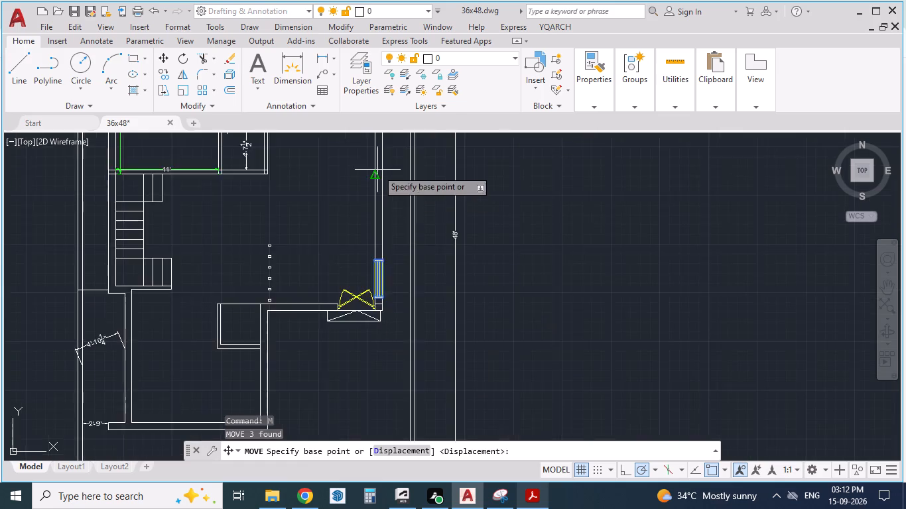
scroll(373, 180, "up", 3)
scroll(371, 229, "down", 7)
scroll(385, 234, "up", 3)
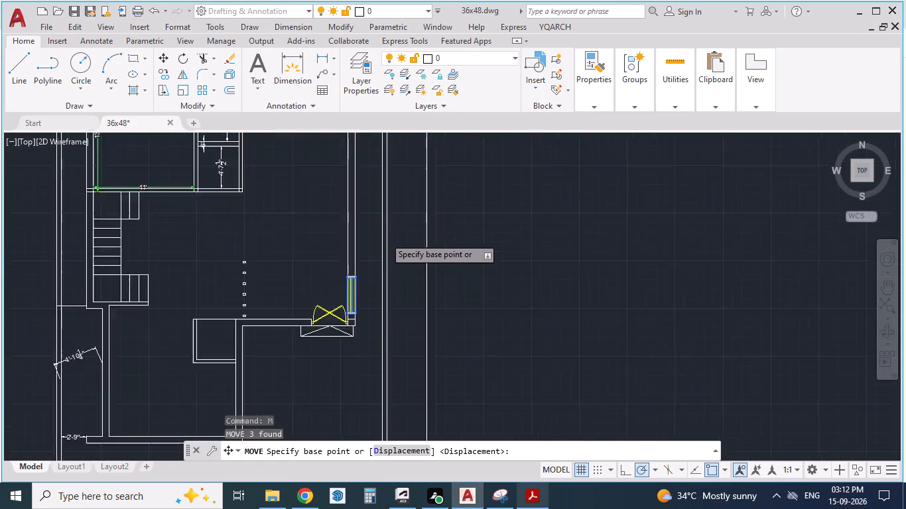
scroll(328, 300, "up", 5)
scroll(330, 298, "down", 1)
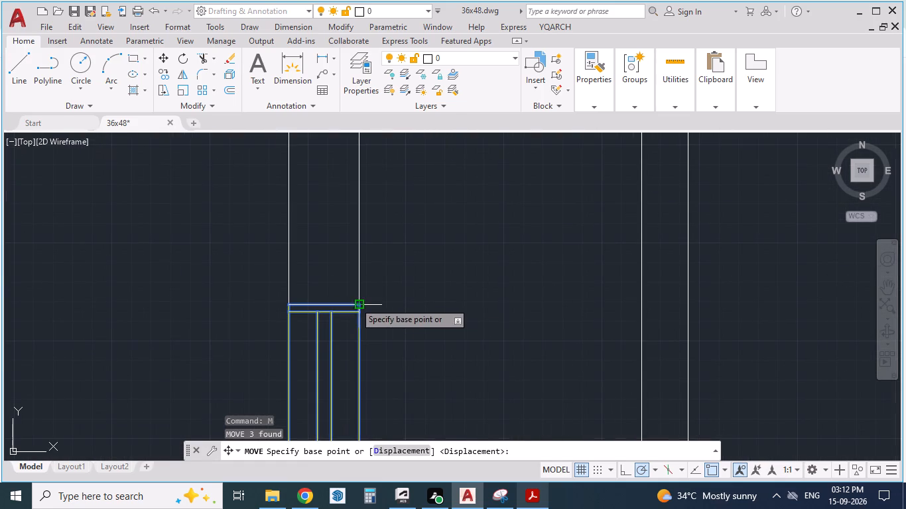
left_click_drag(355, 302, 359, 154)
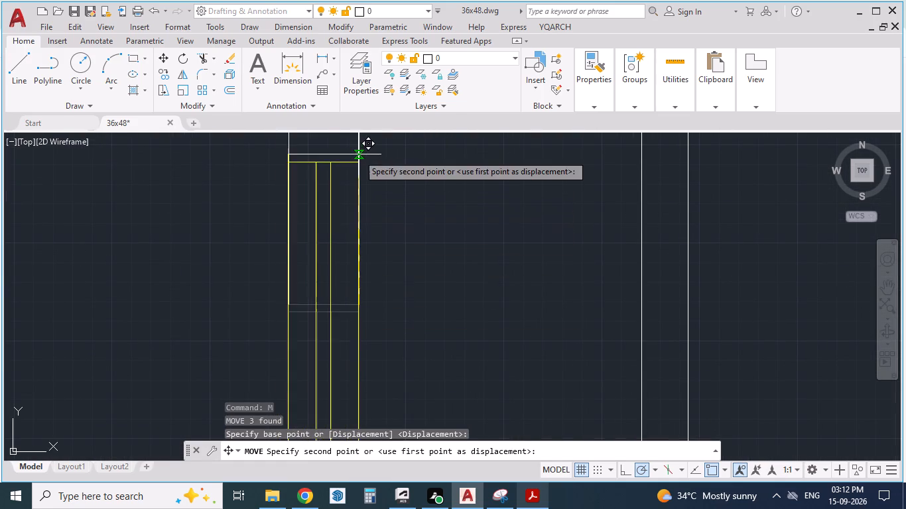
left_click_drag(359, 154, 328, 210)
scroll(337, 235, "down", 3)
scroll(348, 202, "up", 2)
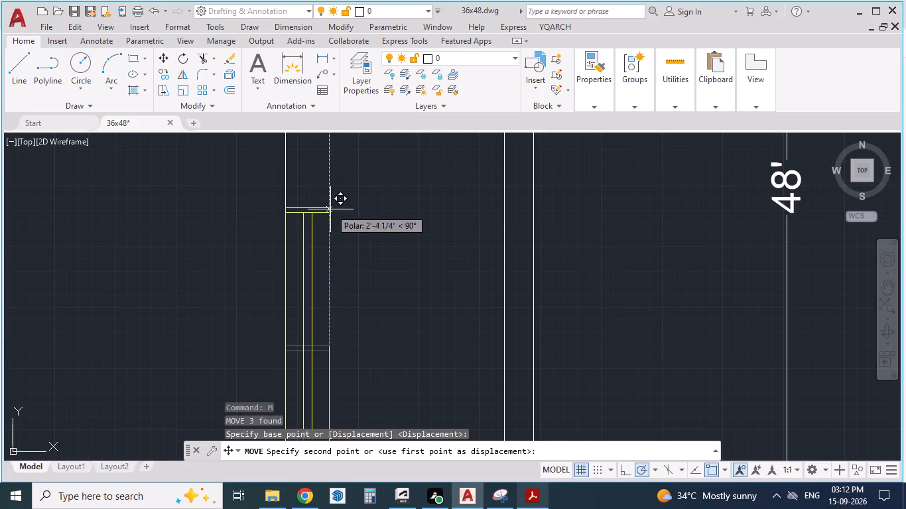
left_click_drag(328, 210, 328, 179)
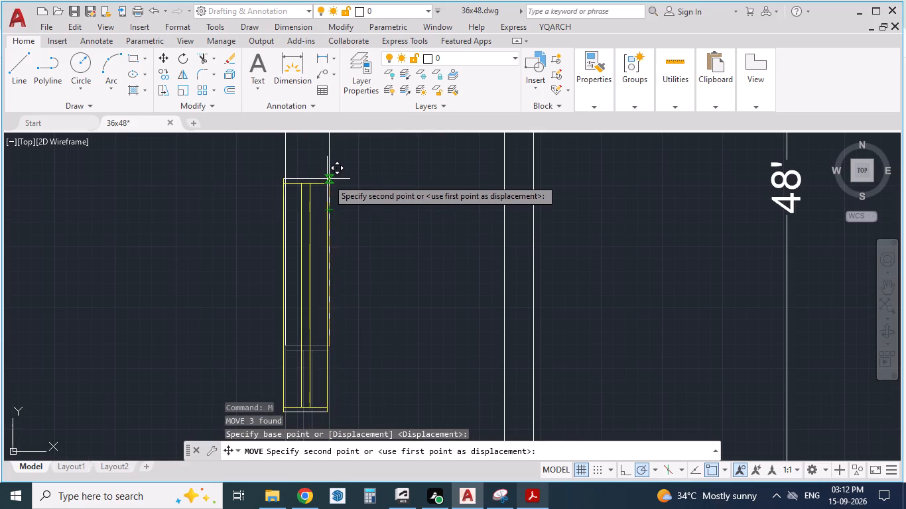
left_click_drag(328, 179, 330, 178)
scroll(330, 178, "up", 7)
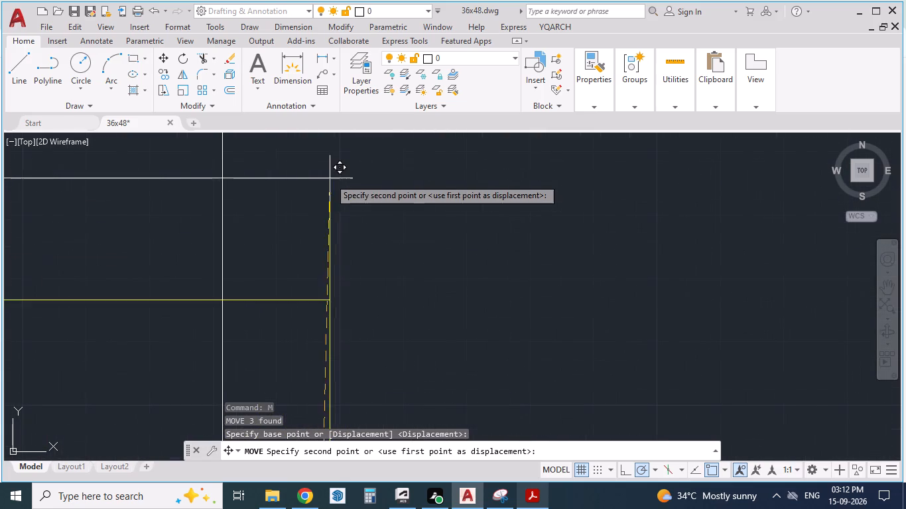
left_click_drag(330, 178, 224, 177)
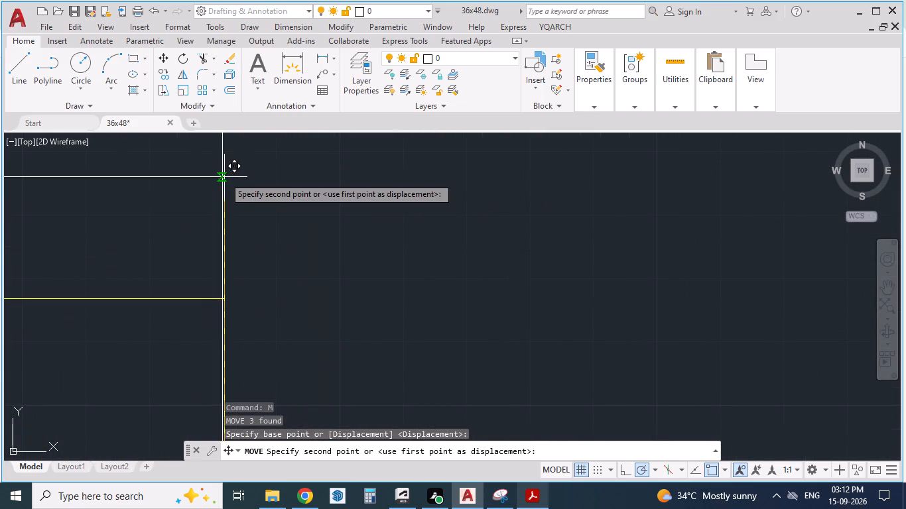
left_click_drag(224, 177, 222, 177)
left_click(222, 177)
scroll(298, 180, "down", 4)
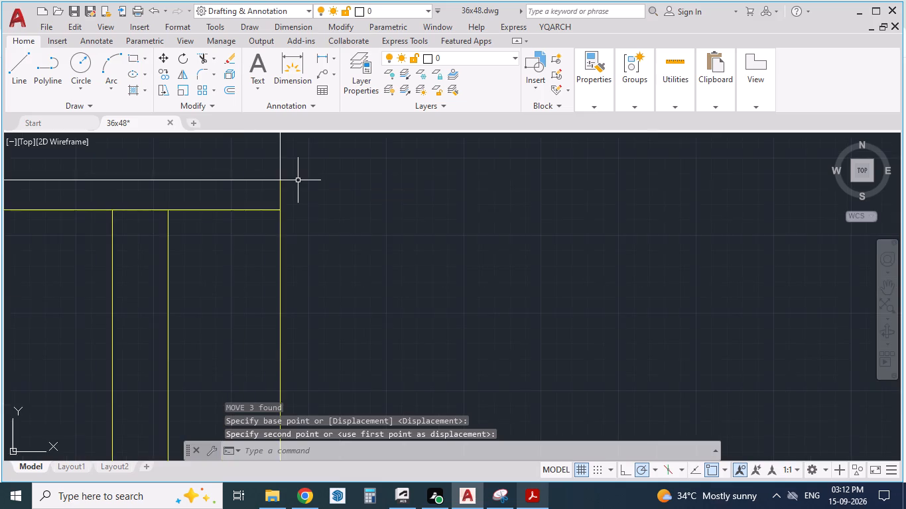
Extend both right outer wall lines beside the double door up to the lower window's bottom end line, and end the command.
scroll(298, 180, "down", 7)
scroll(300, 235, "up", 4)
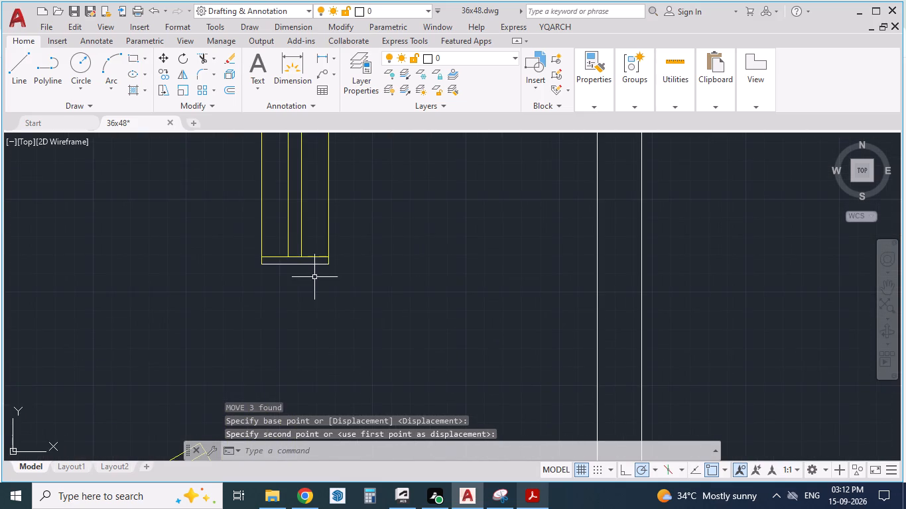
scroll(310, 279, "up", 2)
scroll(300, 282, "down", 5)
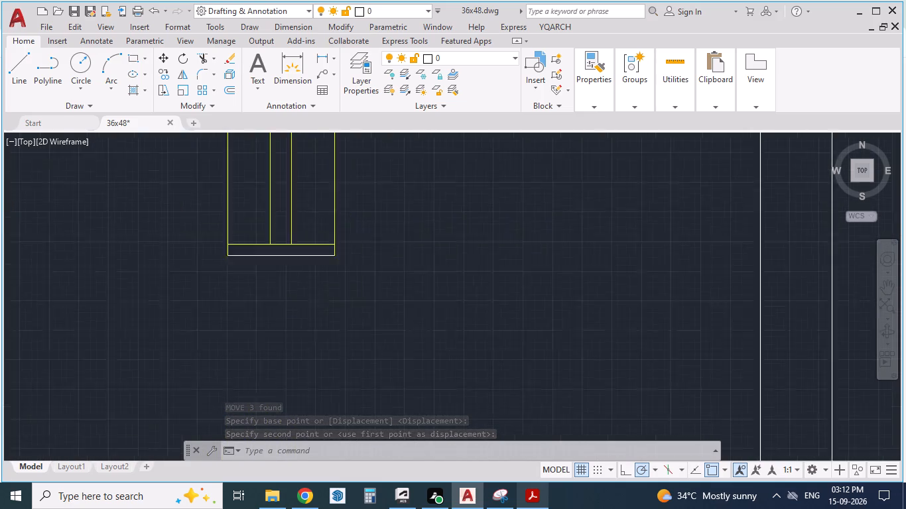
scroll(368, 284, "down", 2)
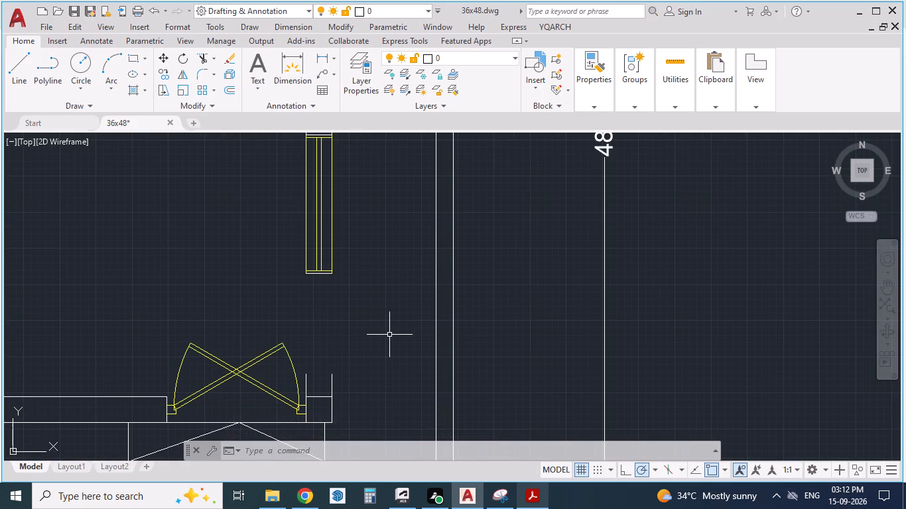
type("ex")
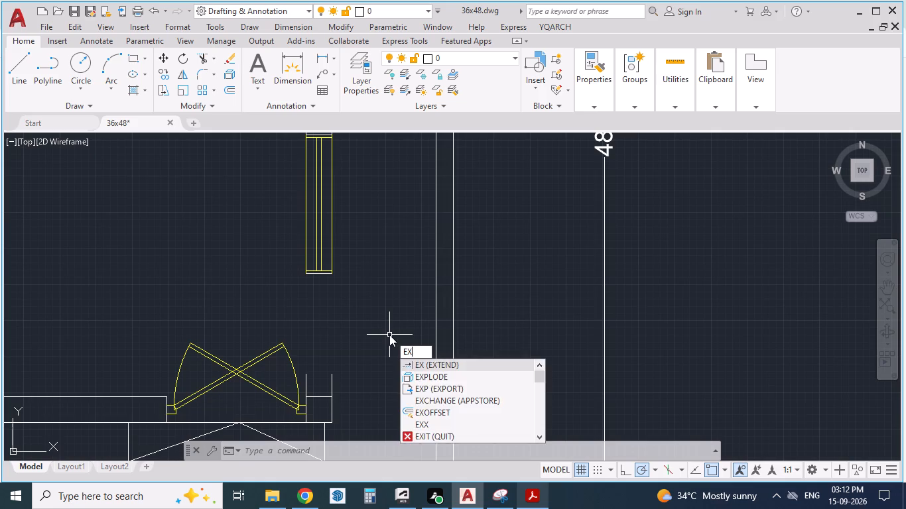
key("Return")
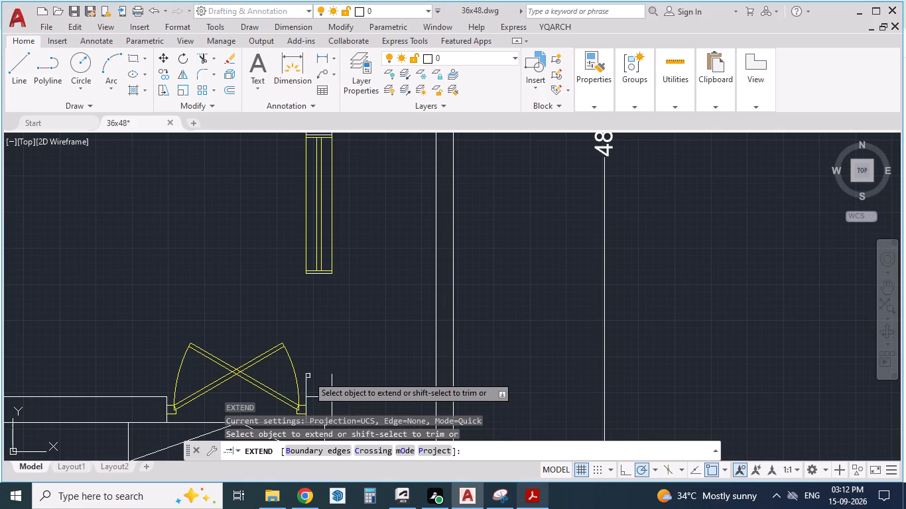
left_click(306, 382)
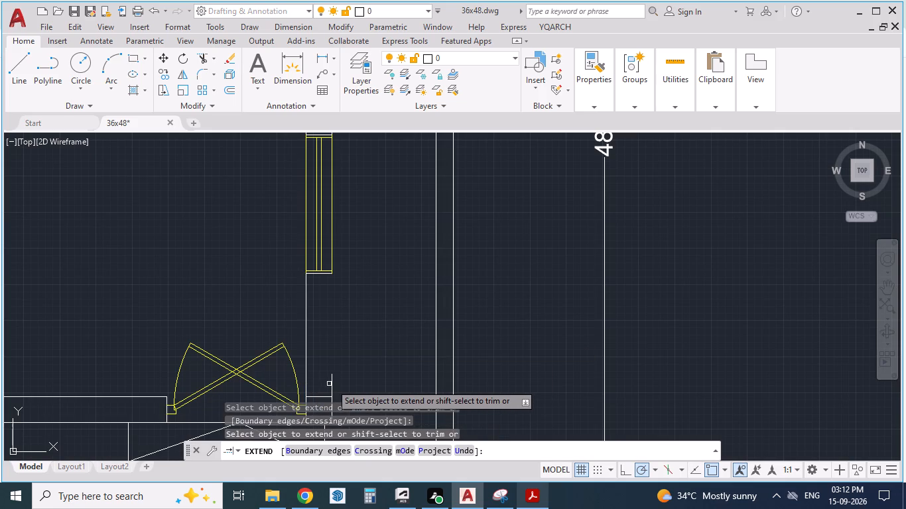
left_click(332, 384)
scroll(340, 384, "down", 4)
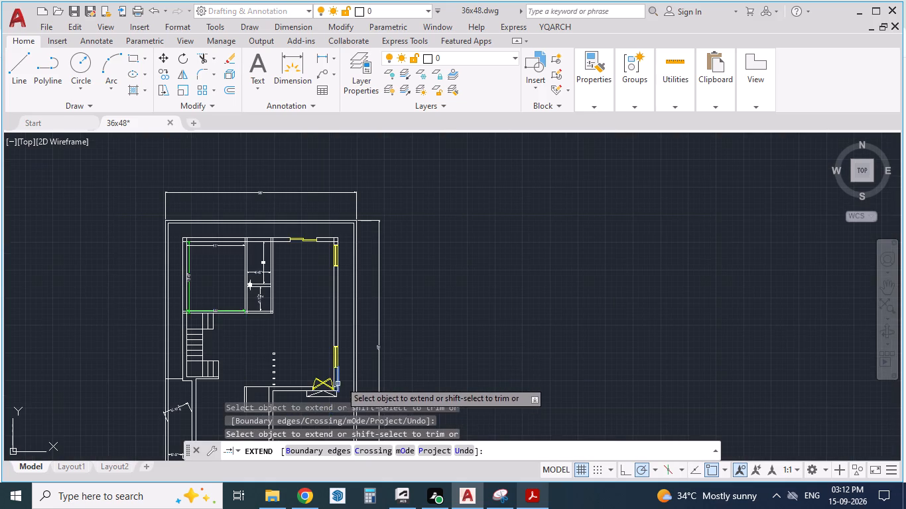
scroll(352, 351, "up", 2)
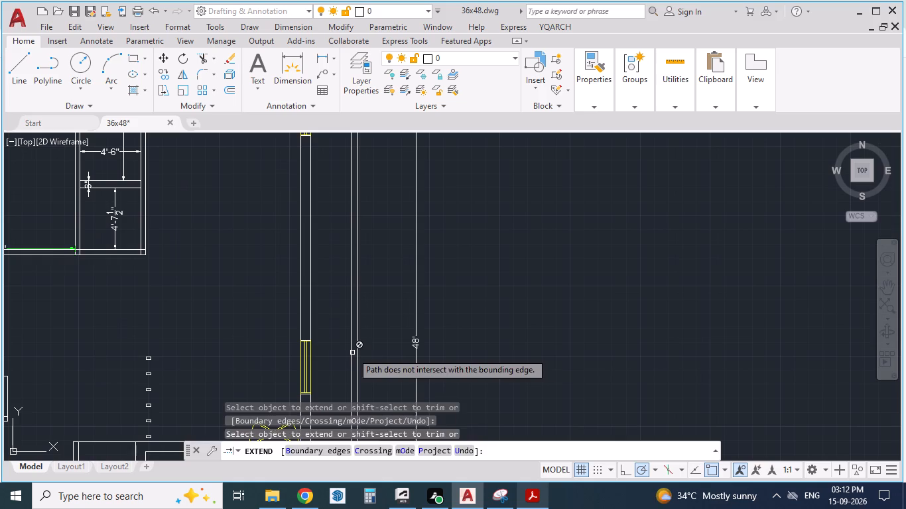
key("Escape")
key("Escape")
Move the upper window and its two end lines straight down the right outer wall, farther from the plan's top right corner.
scroll(271, 321, "down", 2)
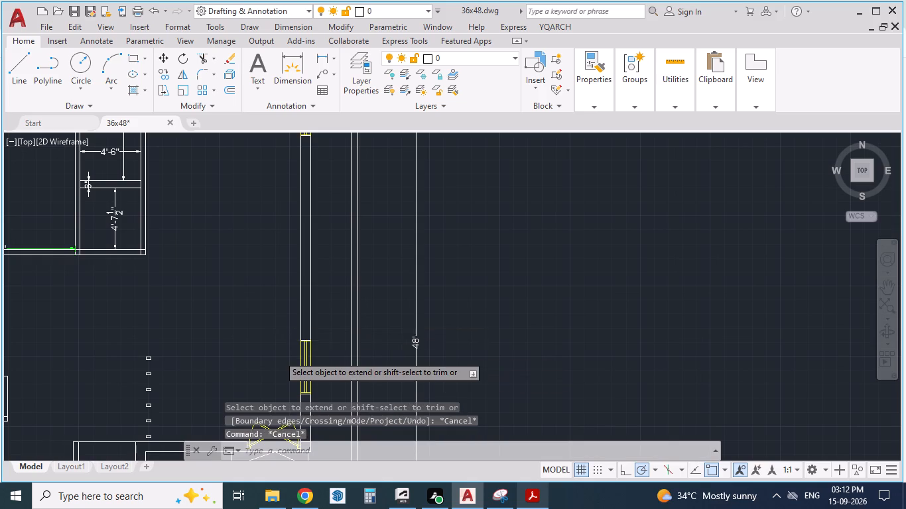
scroll(291, 239, "up", 3)
scroll(266, 306, "up", 2)
left_click(324, 259)
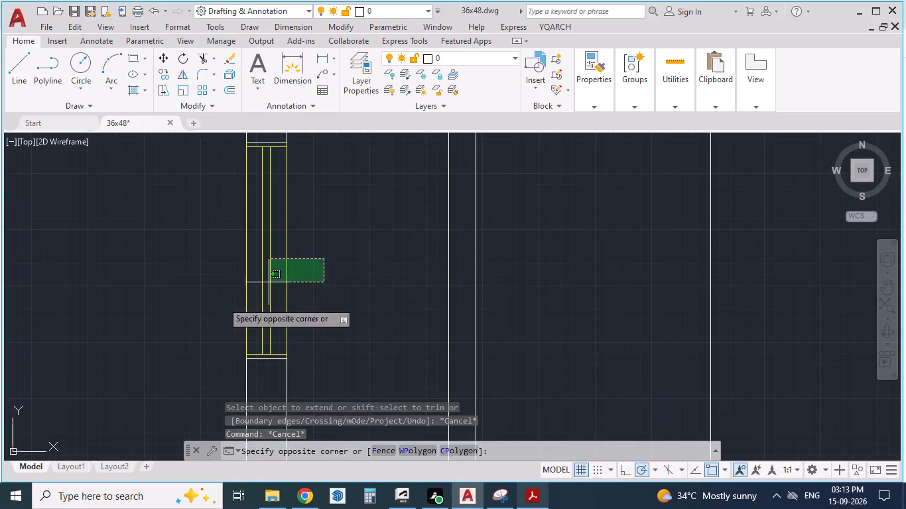
left_click(163, 310)
scroll(245, 233, "down", 1)
scroll(253, 155, "up", 2)
left_click(265, 192)
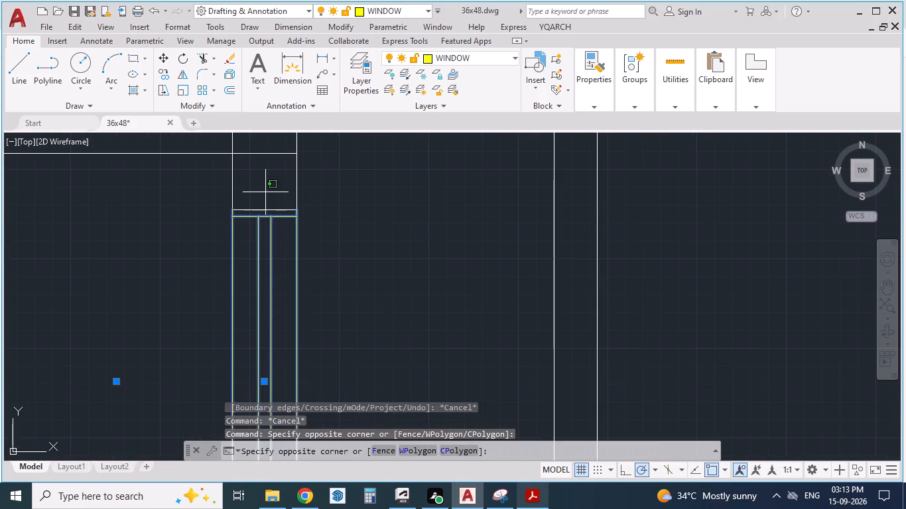
left_click(244, 297)
scroll(241, 215, "down", 4)
scroll(261, 300, "up", 3)
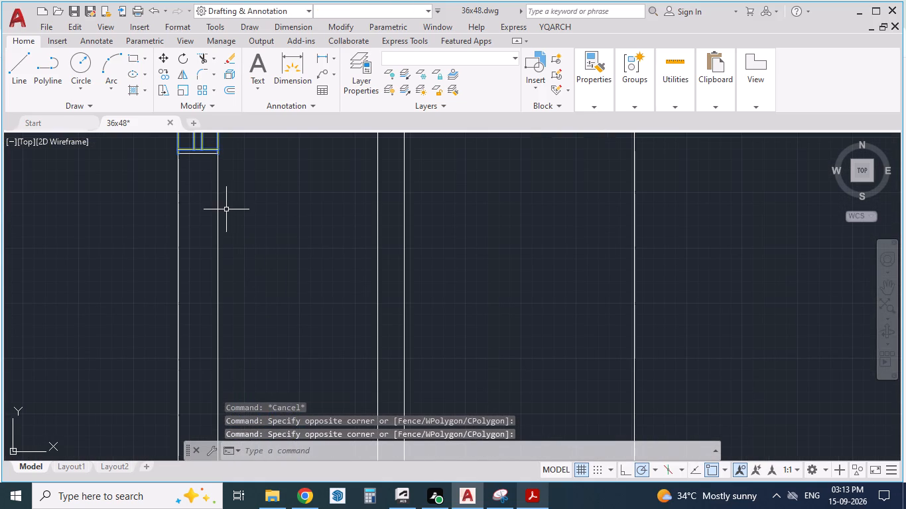
left_click(201, 178)
left_click(188, 139)
scroll(216, 261, "down", 2)
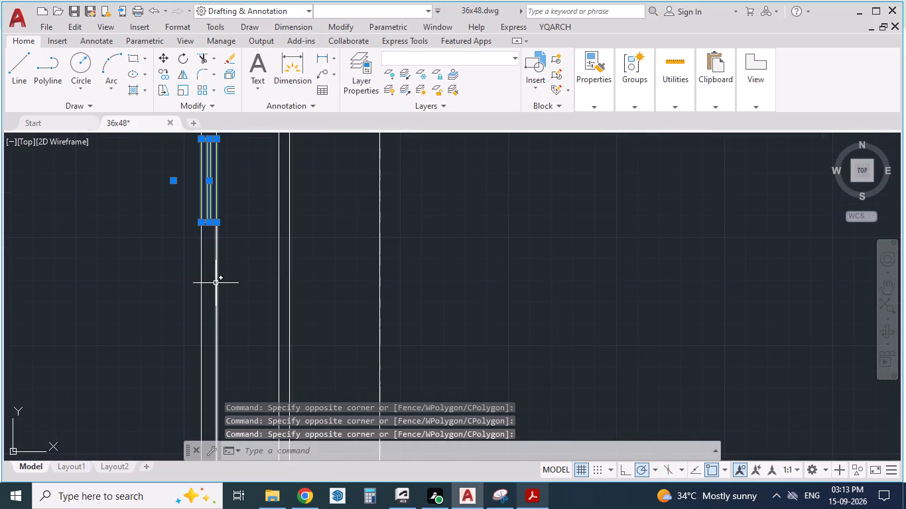
scroll(215, 199, "up", 3)
left_click(237, 219)
left_click(88, 252)
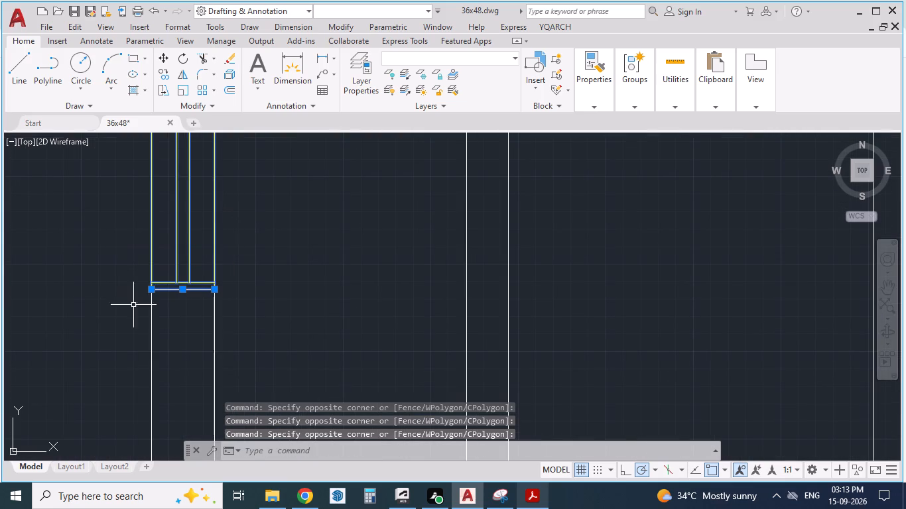
scroll(192, 319, "up", 3)
left_click(215, 140)
left_click(120, 235)
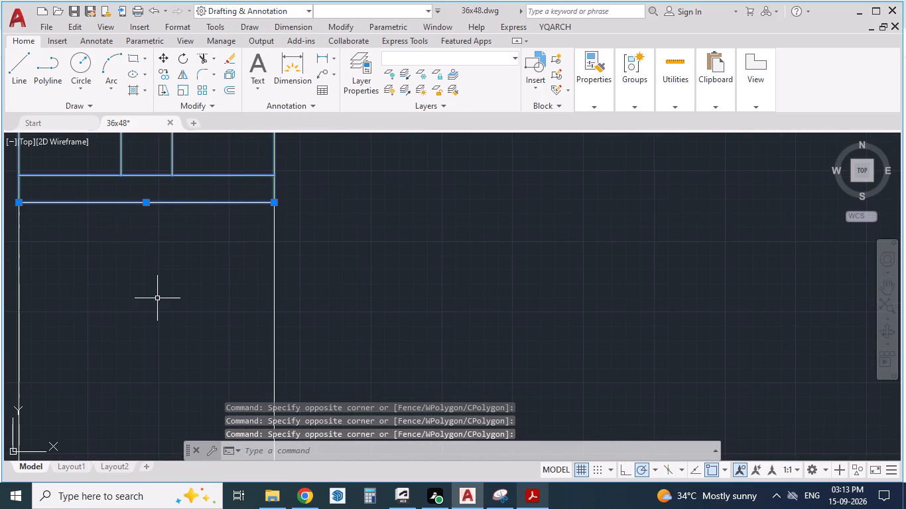
scroll(159, 311, "down", 6)
scroll(191, 365, "up", 3)
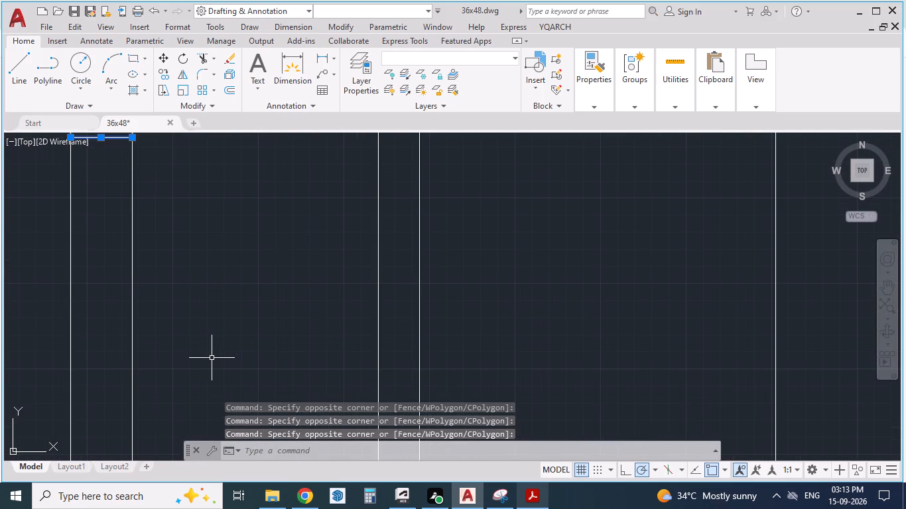
key("m")
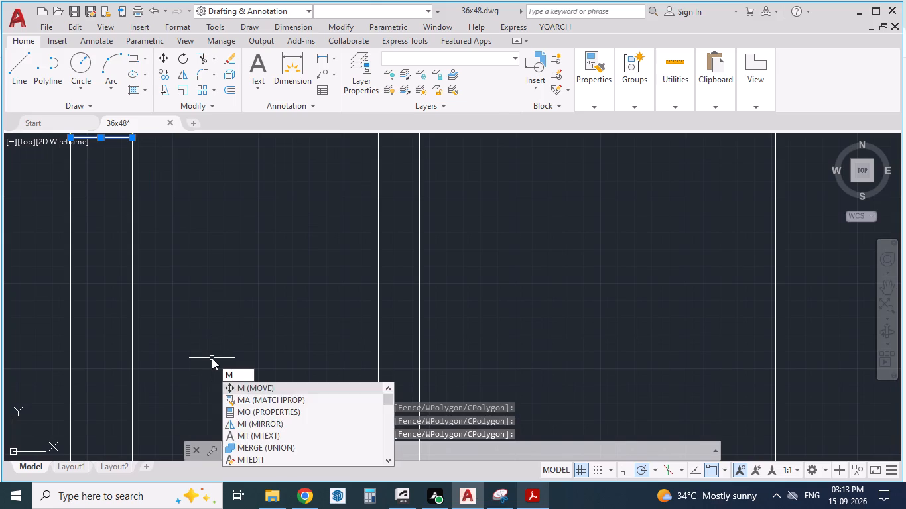
key("Return")
scroll(95, 365, "down", 2)
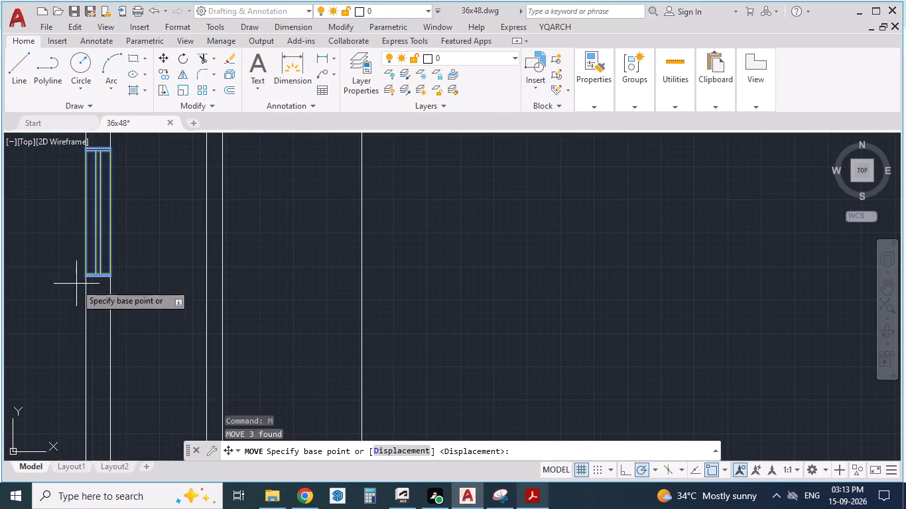
scroll(68, 304, "up", 2)
left_click_drag(152, 225, 152, 237)
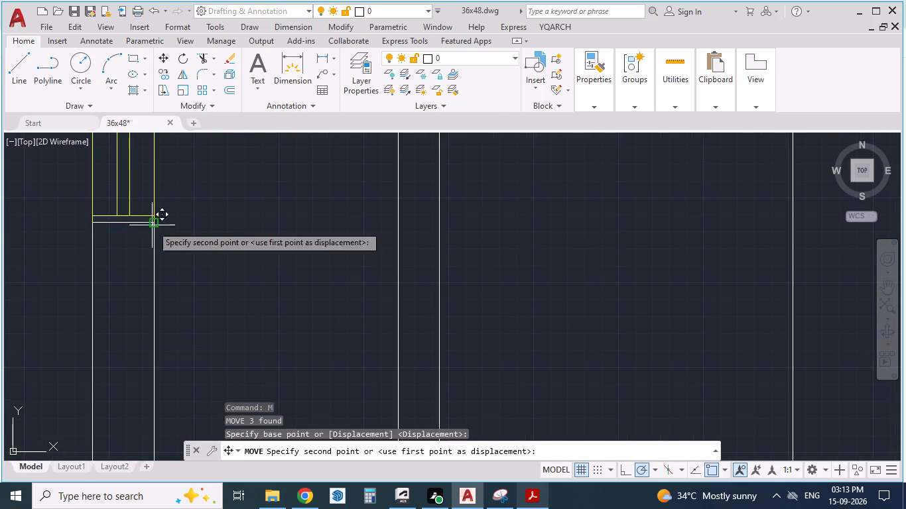
left_click_drag(152, 237, 157, 341)
scroll(157, 341, "down", 2)
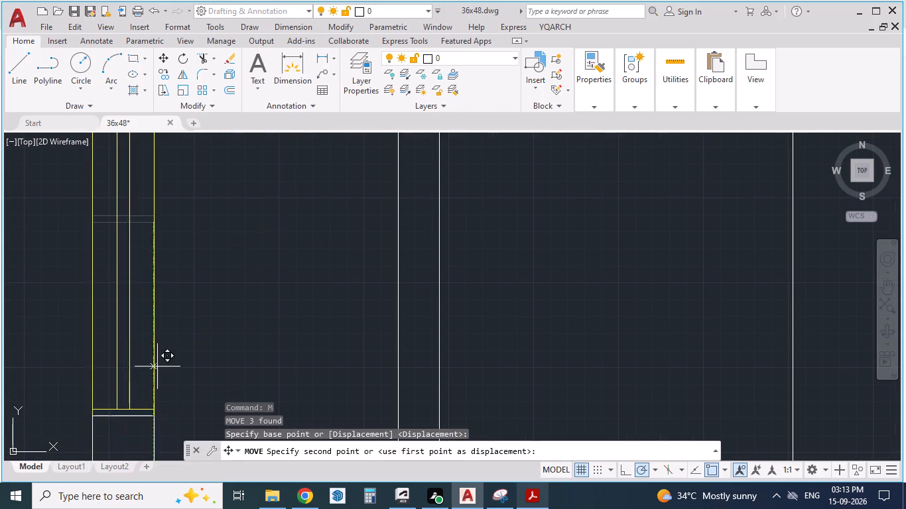
left_click_drag(157, 341, 145, 379)
scroll(157, 383, "up", 4)
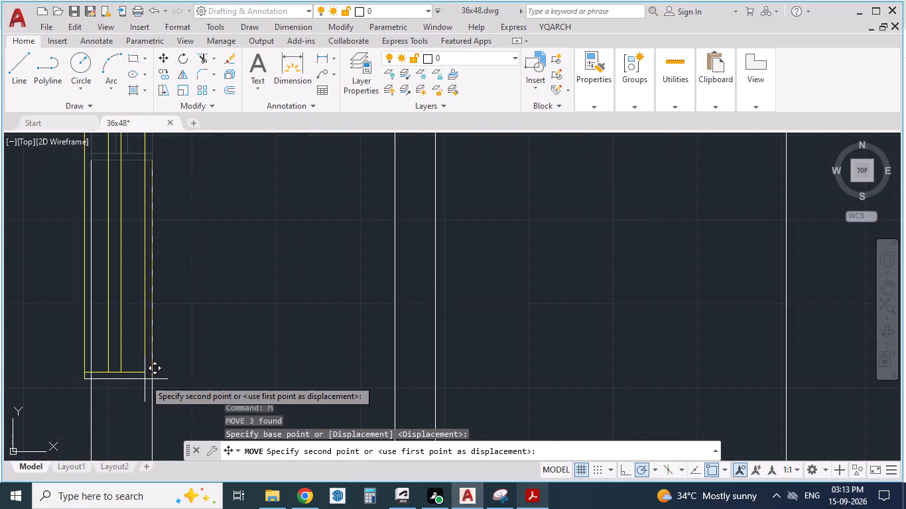
left_click_drag(145, 379, 154, 345)
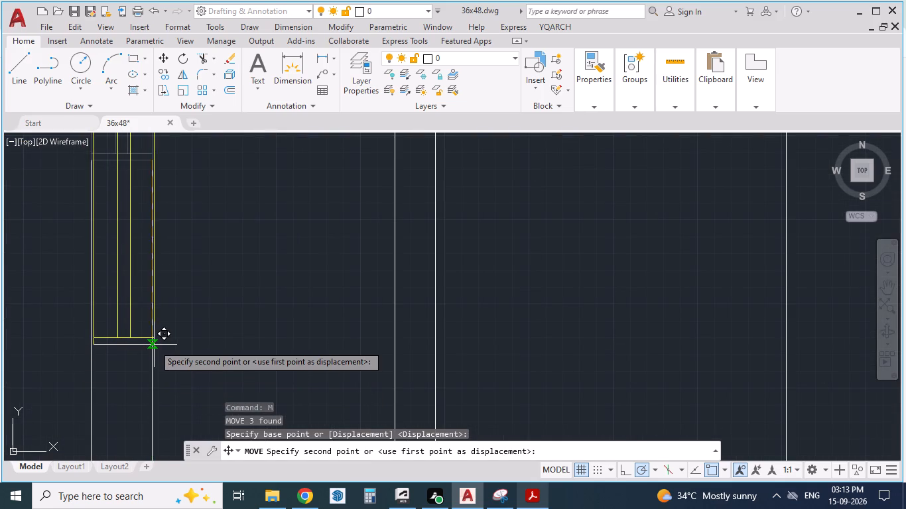
left_click_drag(154, 345, 119, 330)
scroll(154, 345, "up", 5)
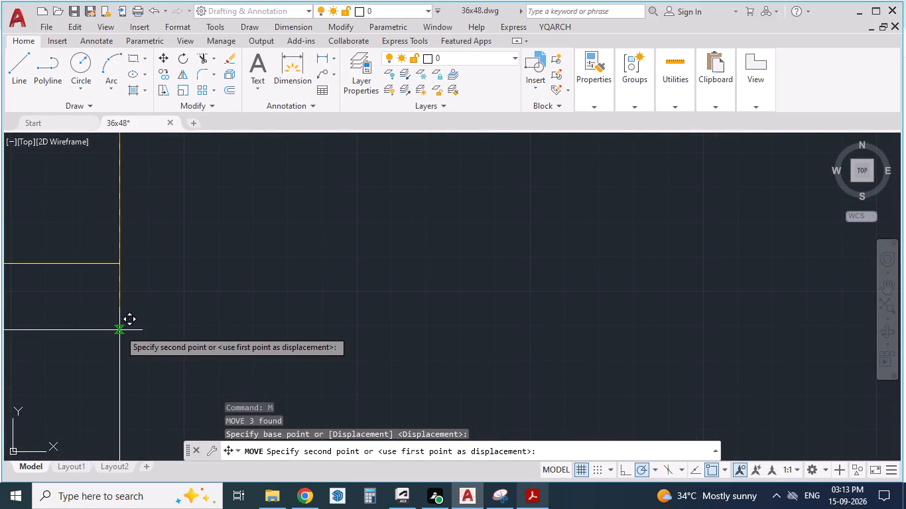
left_click_drag(119, 330, 119, 330)
left_click(116, 331)
scroll(153, 346, "down", 8)
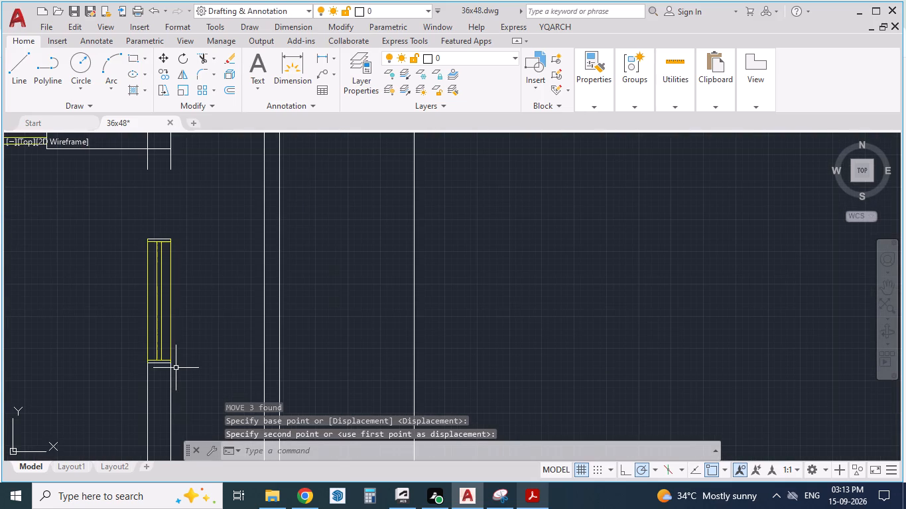
Extend both right outer wall lines from the top corner down to the upper window's top end line, and end the command.
scroll(168, 188, "up", 1)
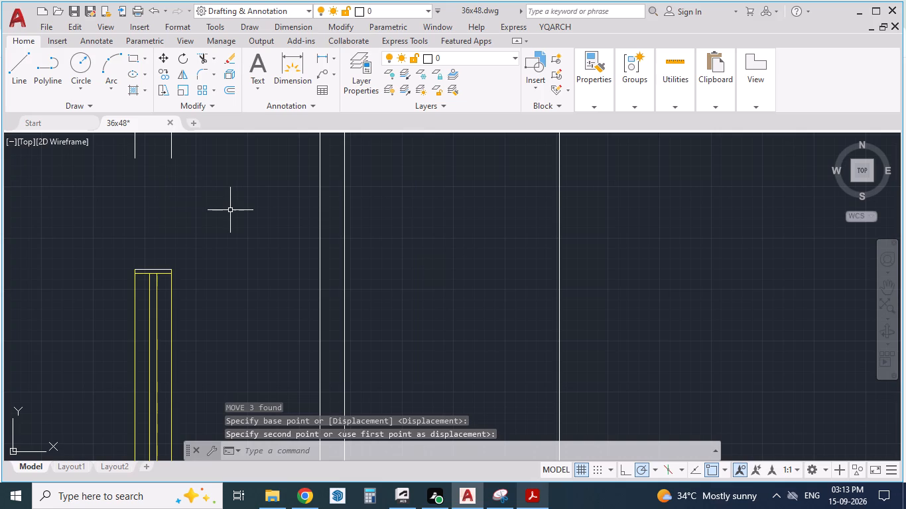
key("Escape")
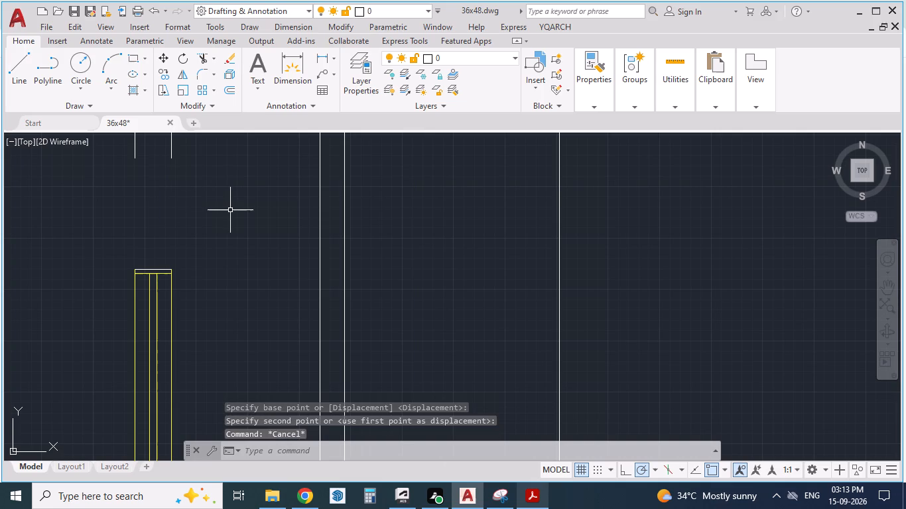
type("ez")
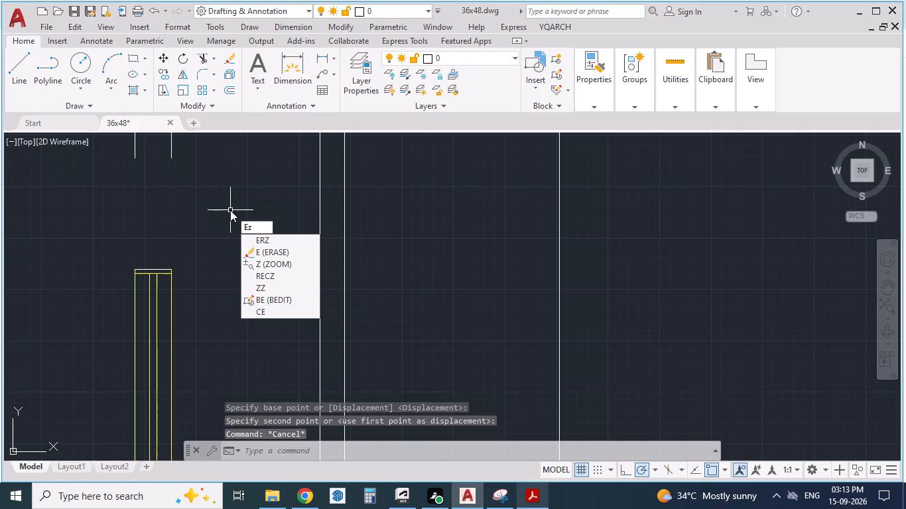
key("BackSpace")
key("x")
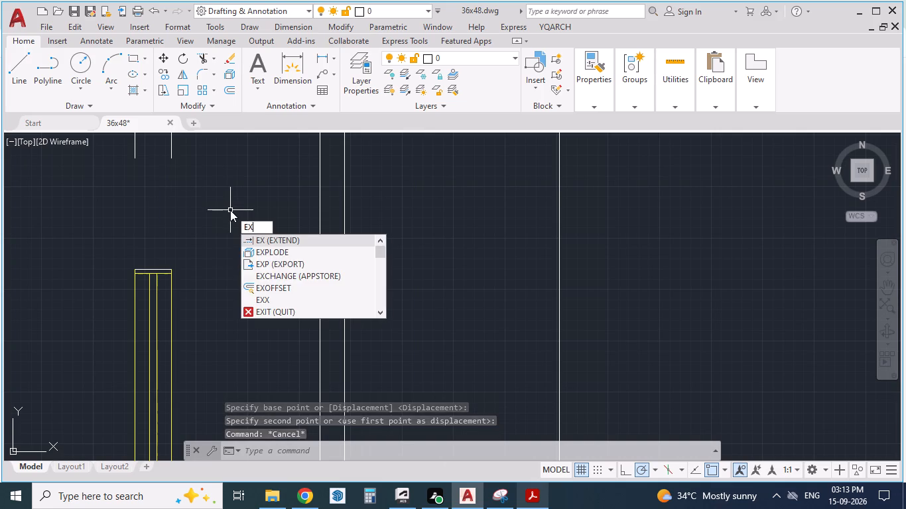
key("Return")
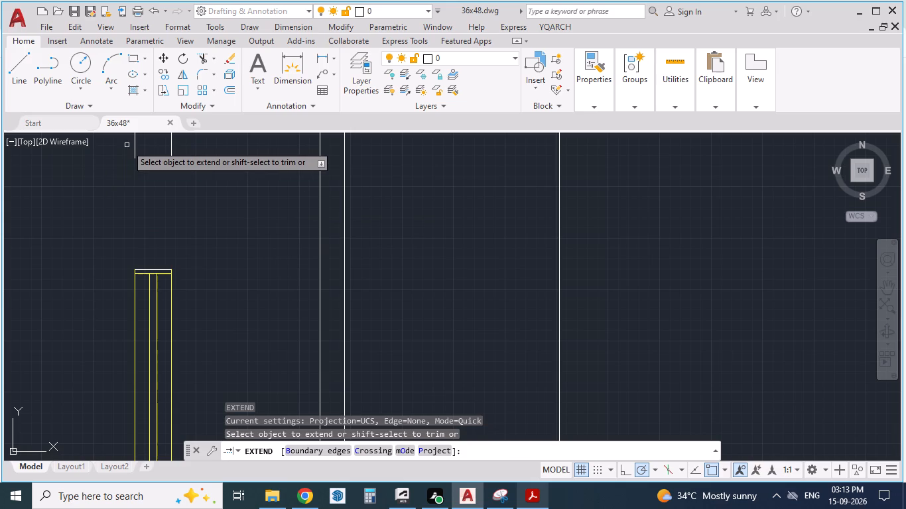
left_click(135, 149)
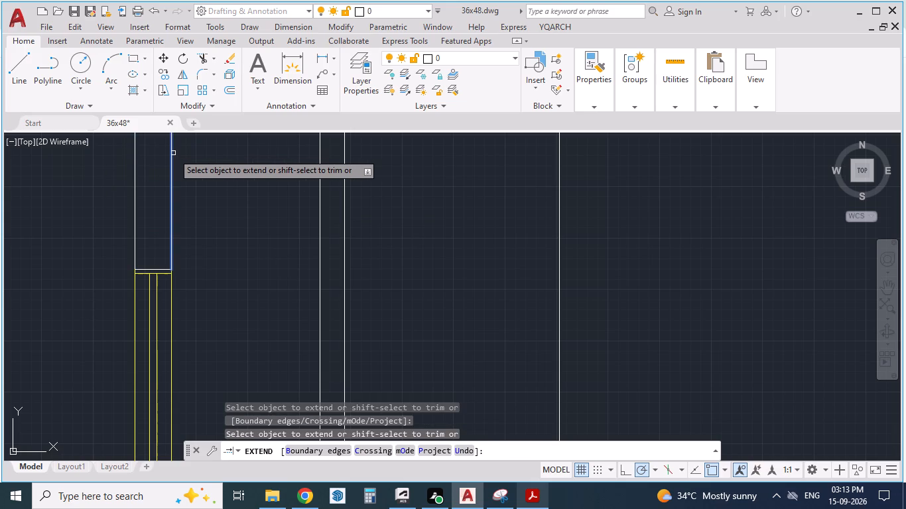
left_click(173, 153)
scroll(220, 266, "down", 3)
scroll(280, 260, "down", 2)
scroll(241, 269, "up", 1)
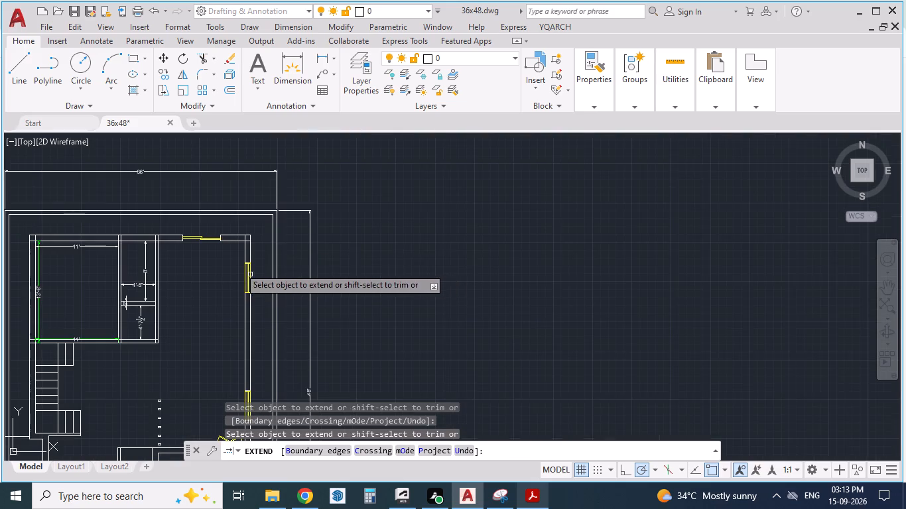
scroll(238, 267, "up", 1)
key("Escape")
key("Escape")
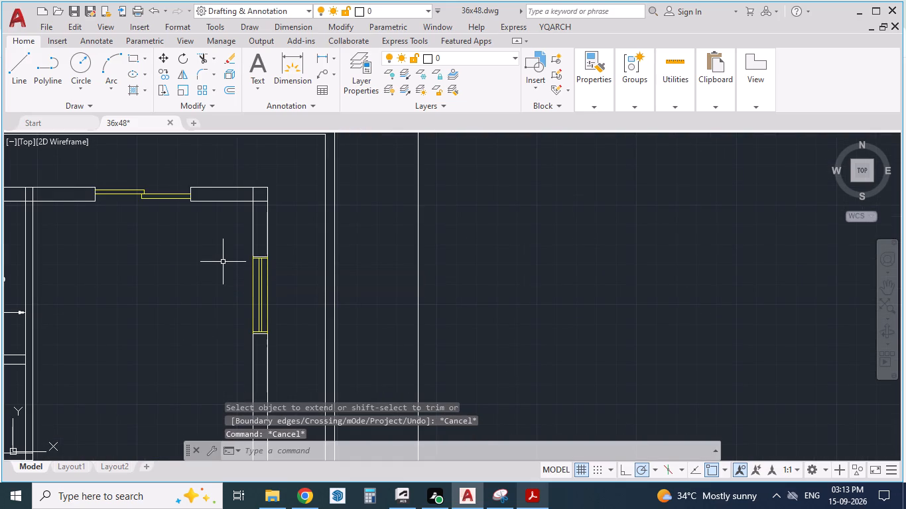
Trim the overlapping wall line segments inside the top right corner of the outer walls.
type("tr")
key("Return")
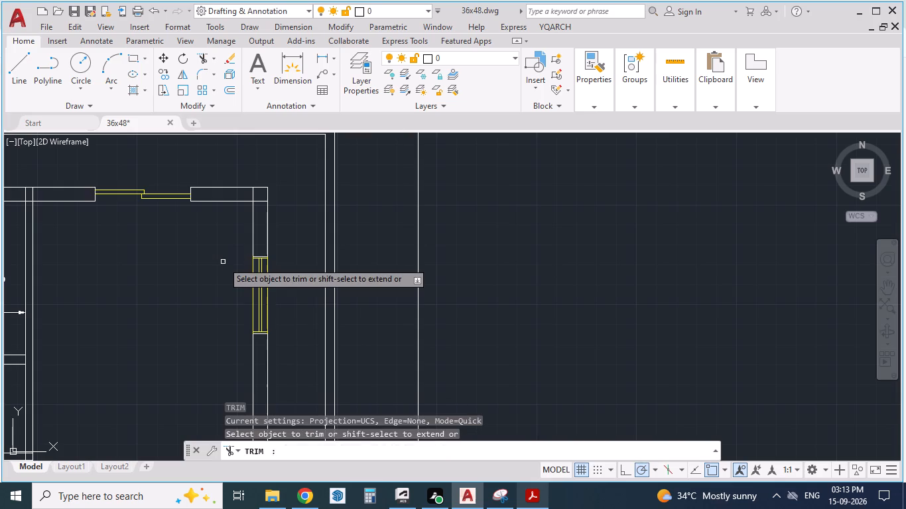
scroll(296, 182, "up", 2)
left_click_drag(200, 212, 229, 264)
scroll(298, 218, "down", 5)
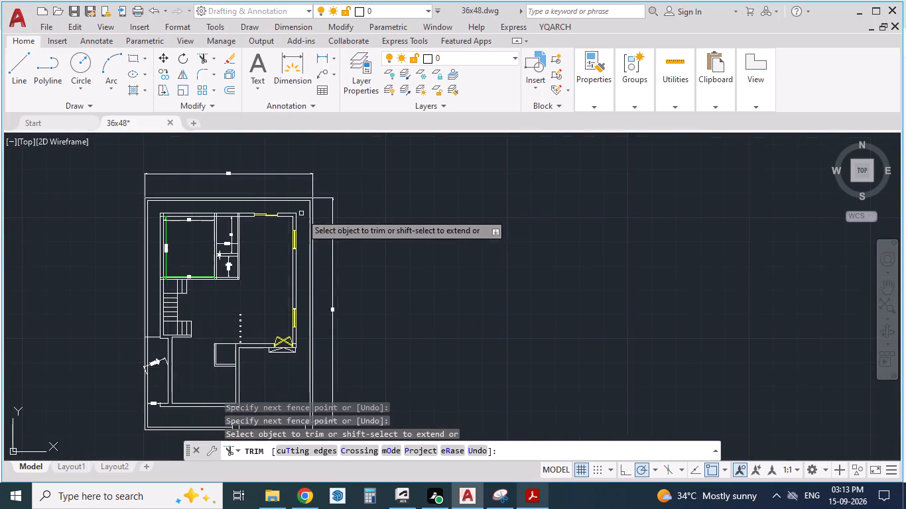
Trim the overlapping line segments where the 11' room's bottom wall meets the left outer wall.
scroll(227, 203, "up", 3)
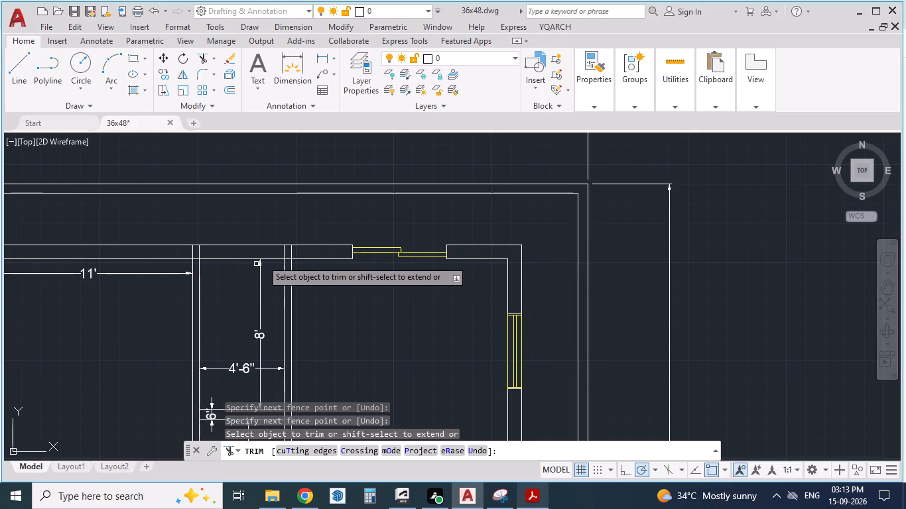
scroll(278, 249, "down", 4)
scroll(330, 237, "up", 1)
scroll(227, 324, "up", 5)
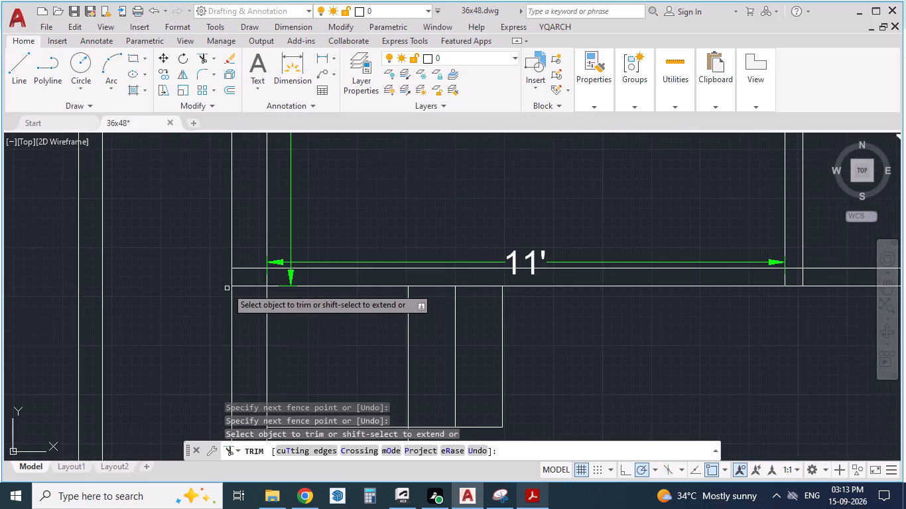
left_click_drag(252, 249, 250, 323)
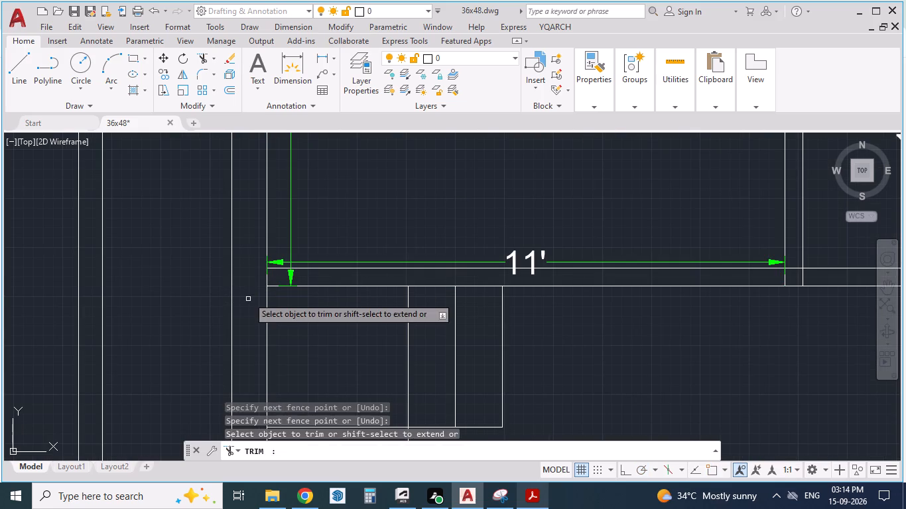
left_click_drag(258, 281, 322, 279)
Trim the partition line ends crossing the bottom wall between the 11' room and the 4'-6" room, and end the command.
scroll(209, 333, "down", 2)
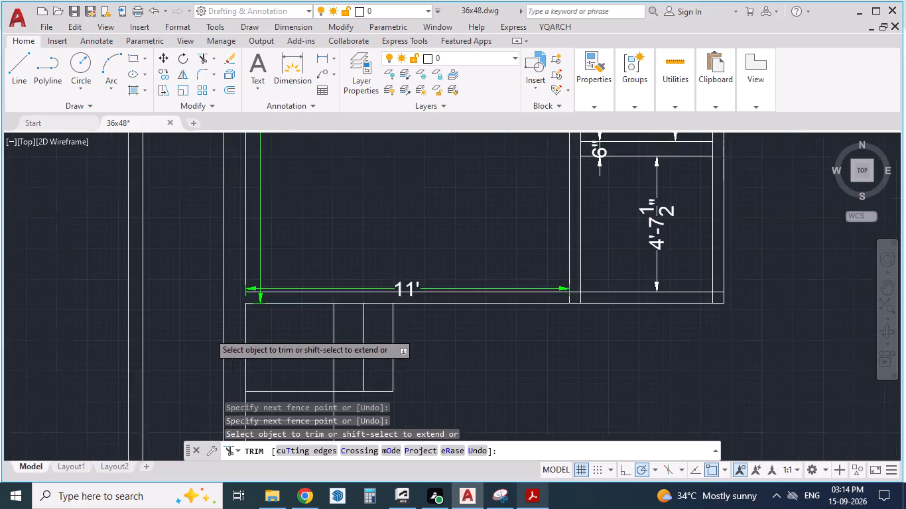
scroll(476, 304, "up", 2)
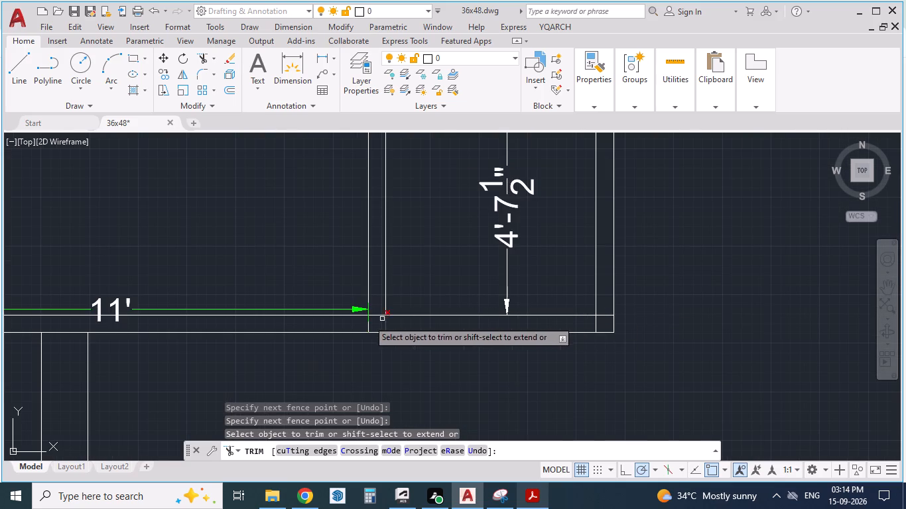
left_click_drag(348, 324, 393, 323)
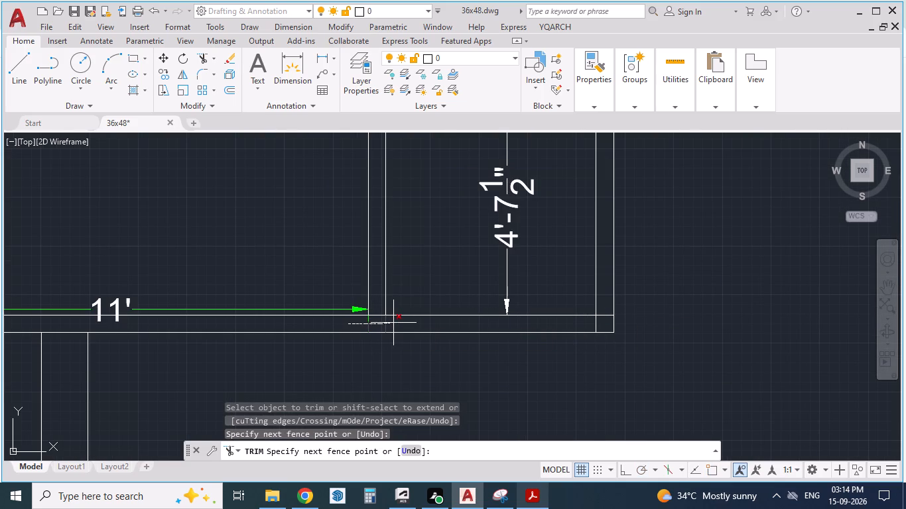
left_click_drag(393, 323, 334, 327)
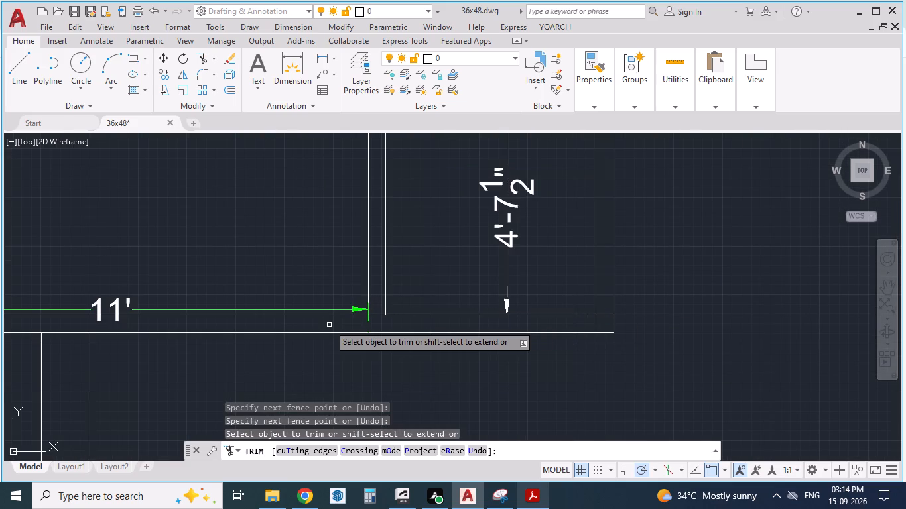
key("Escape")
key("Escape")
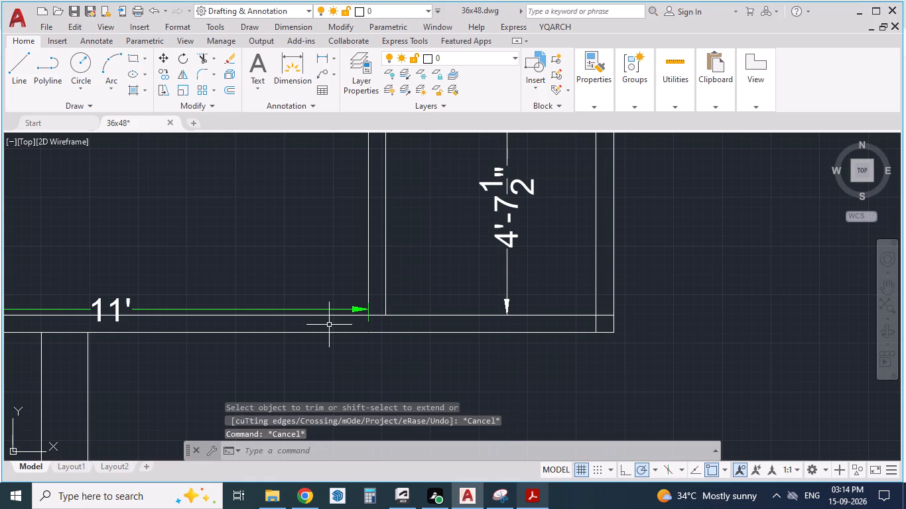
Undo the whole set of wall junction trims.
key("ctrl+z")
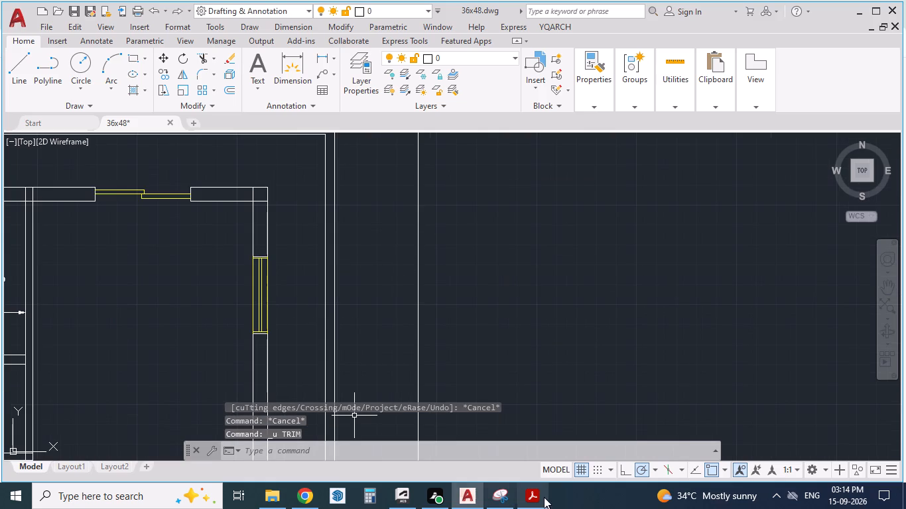
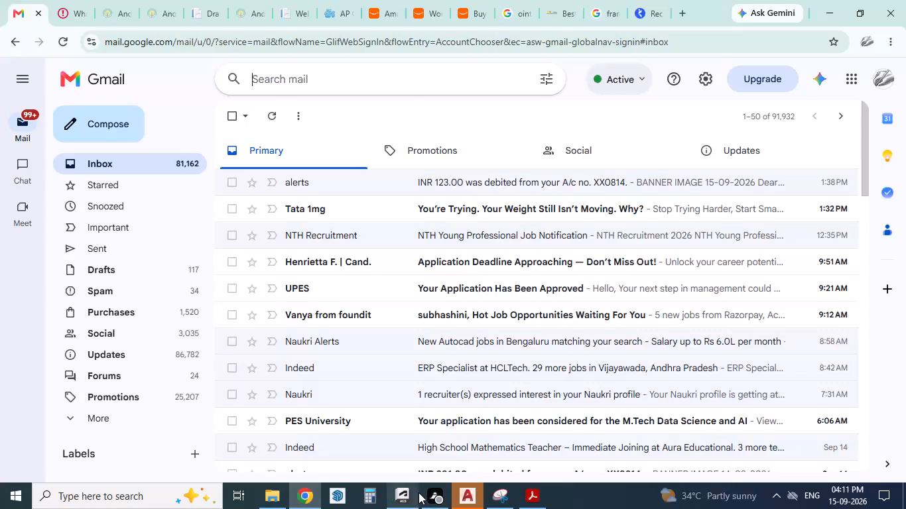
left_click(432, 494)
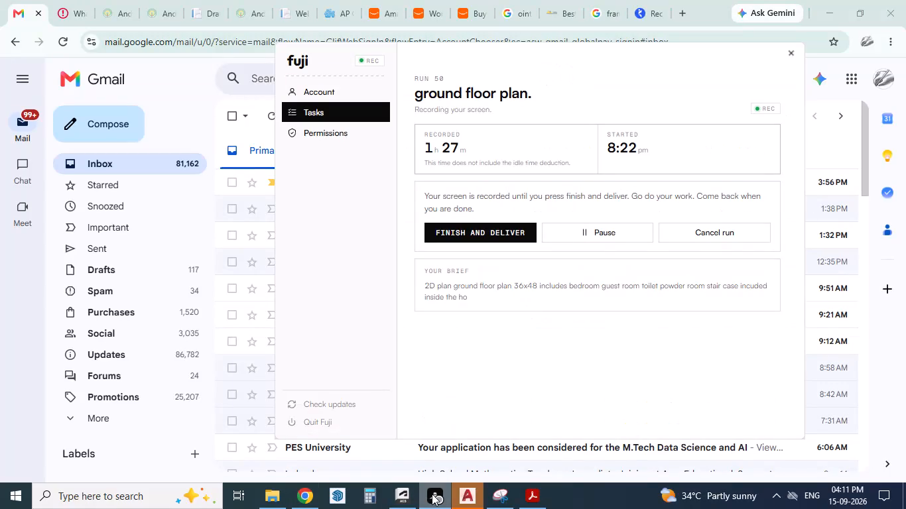
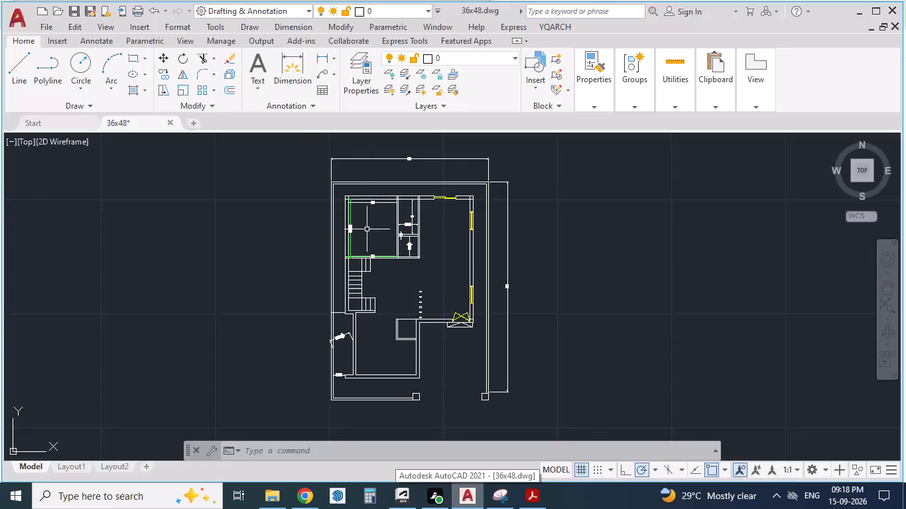
Compare the ground floor plan drawing with the PDF reference, examining the room layout, lower walls and portico area.
scroll(371, 243, "up", 1)
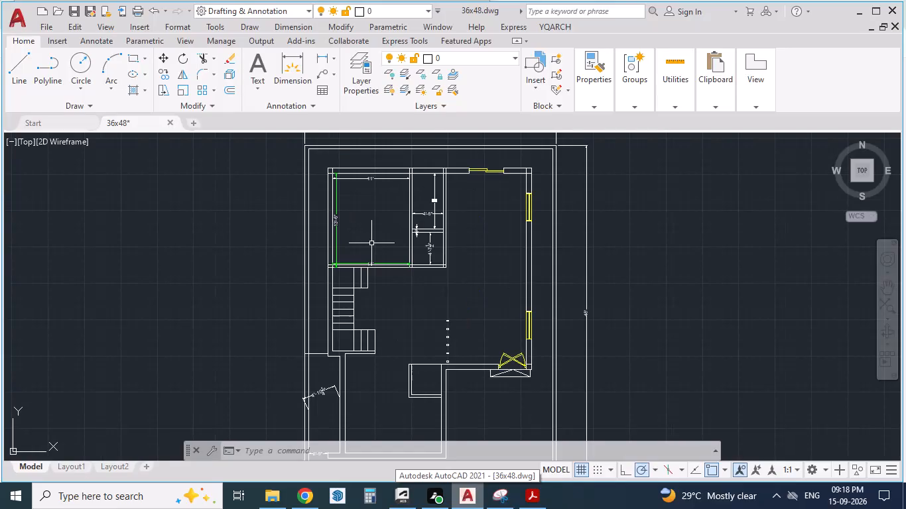
key("alt+Tab")
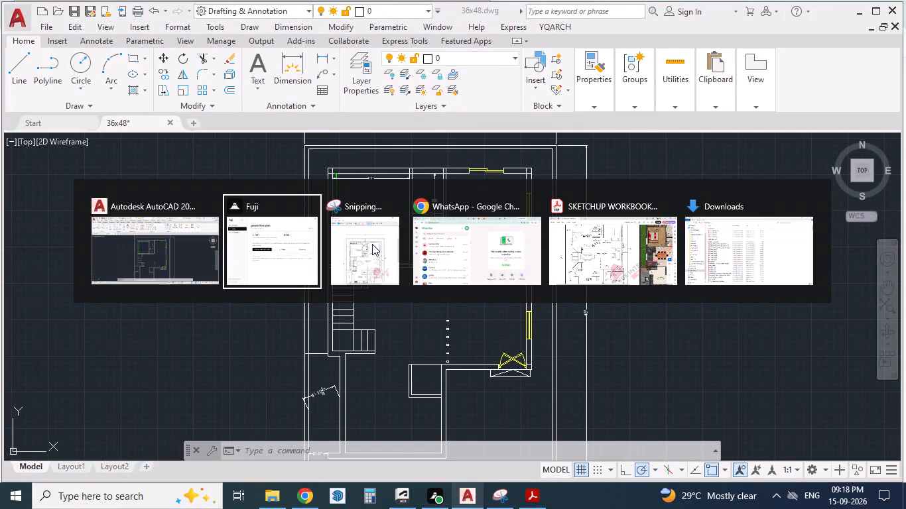
key("alt+Tab")
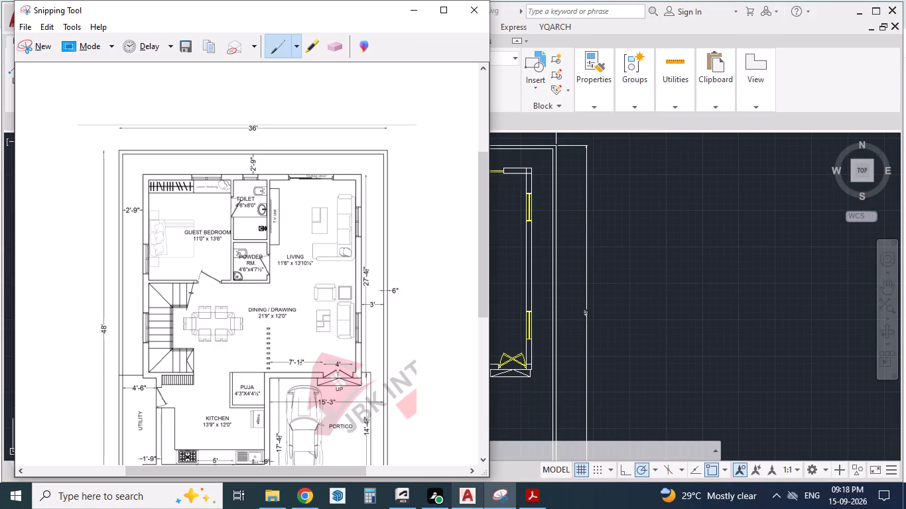
left_click(452, 13)
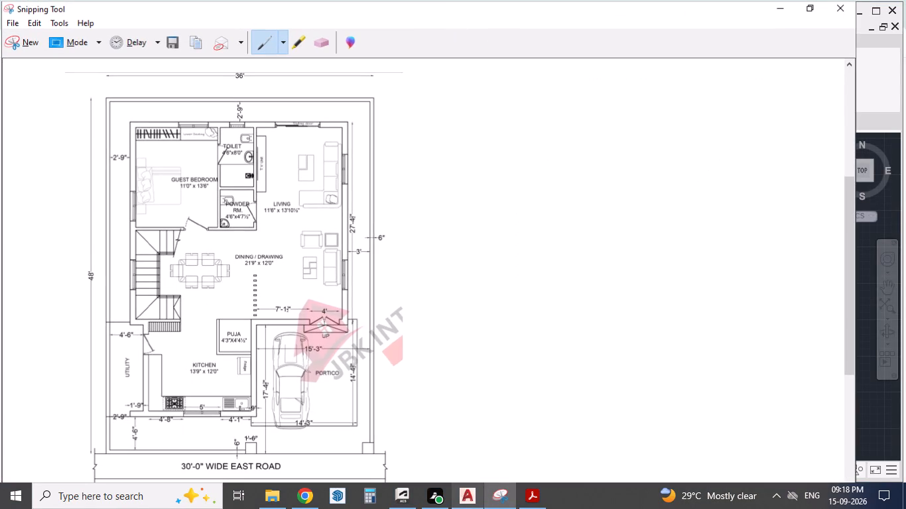
scroll(300, 355, "up", 2, "ctrl")
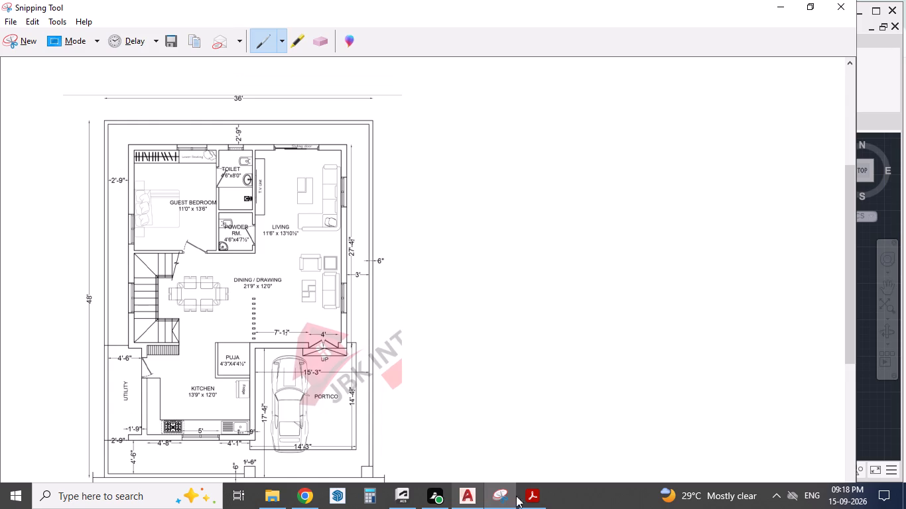
left_click(533, 501)
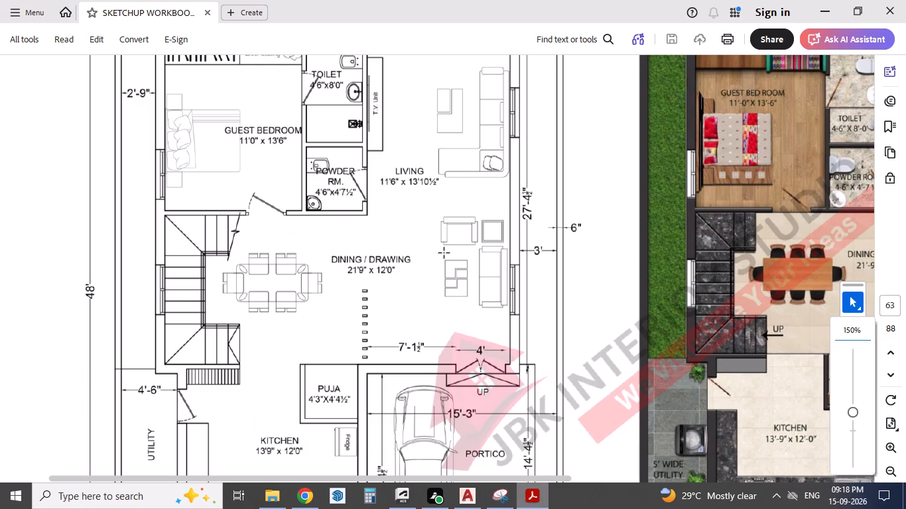
scroll(444, 253, "down", 1, "ctrl")
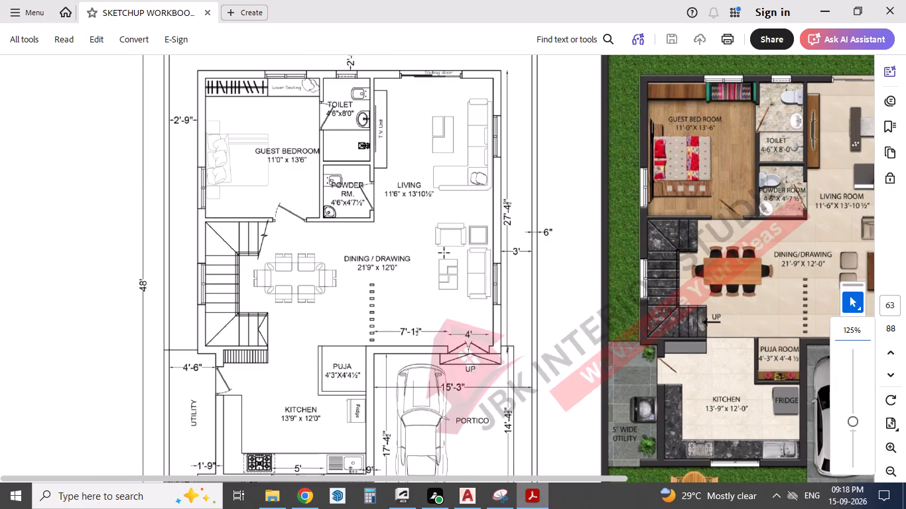
key("alt+Tab")
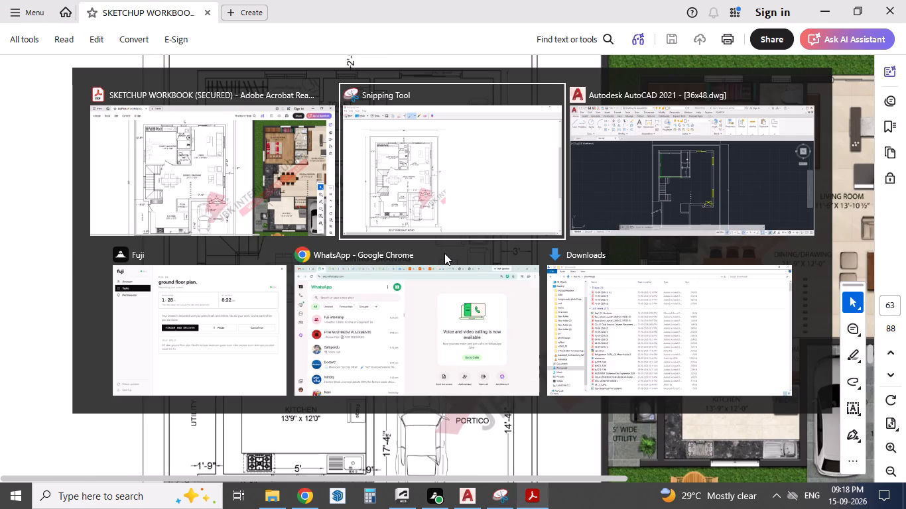
key("alt+Tab")
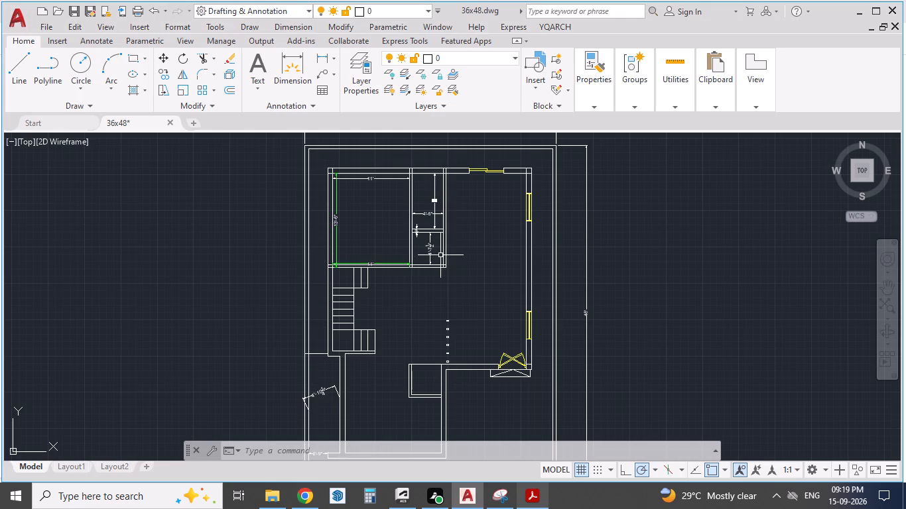
scroll(401, 238, "down", 2)
scroll(442, 350, "up", 1)
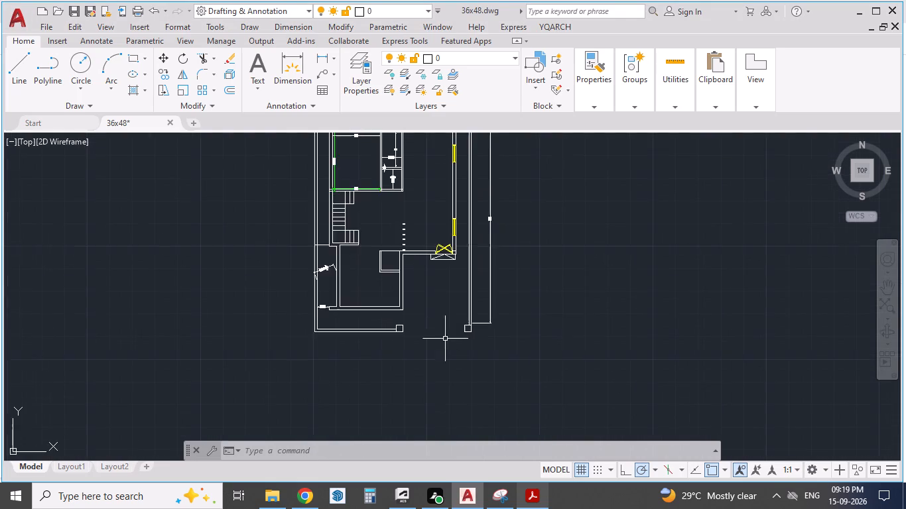
scroll(445, 337, "up", 1)
scroll(456, 284, "up", 1)
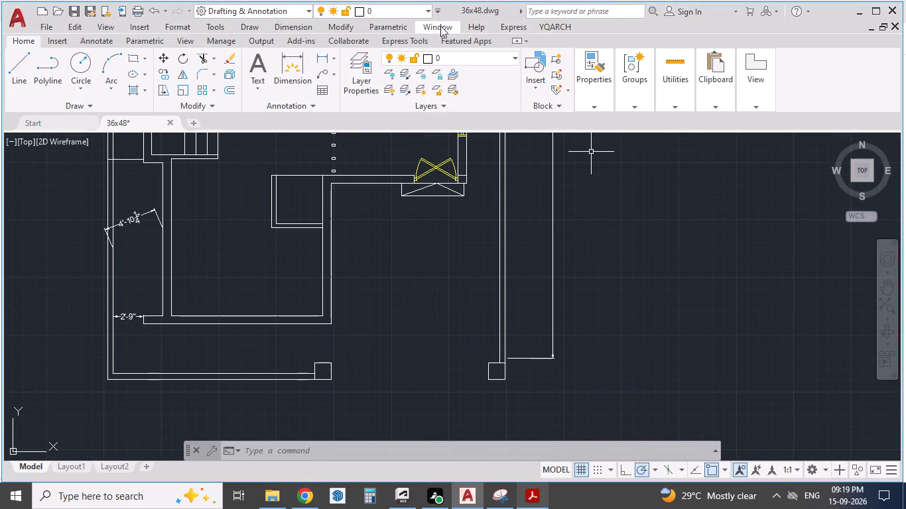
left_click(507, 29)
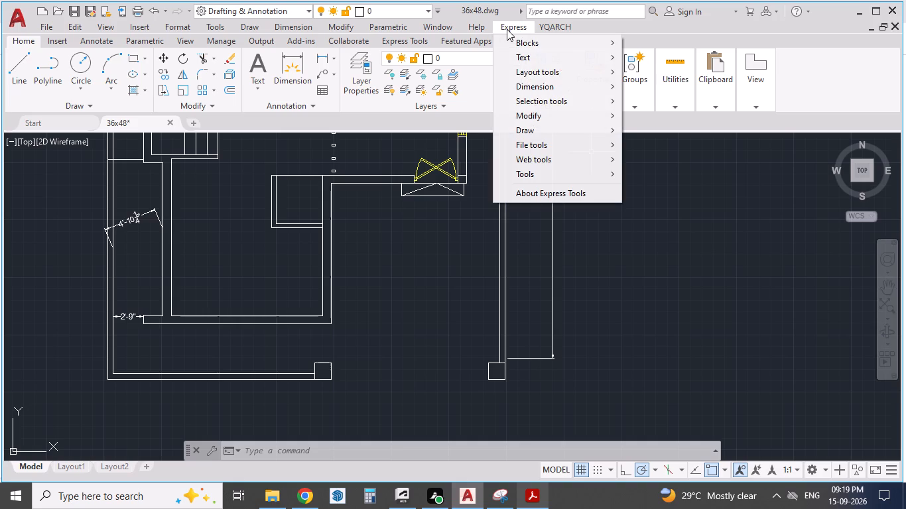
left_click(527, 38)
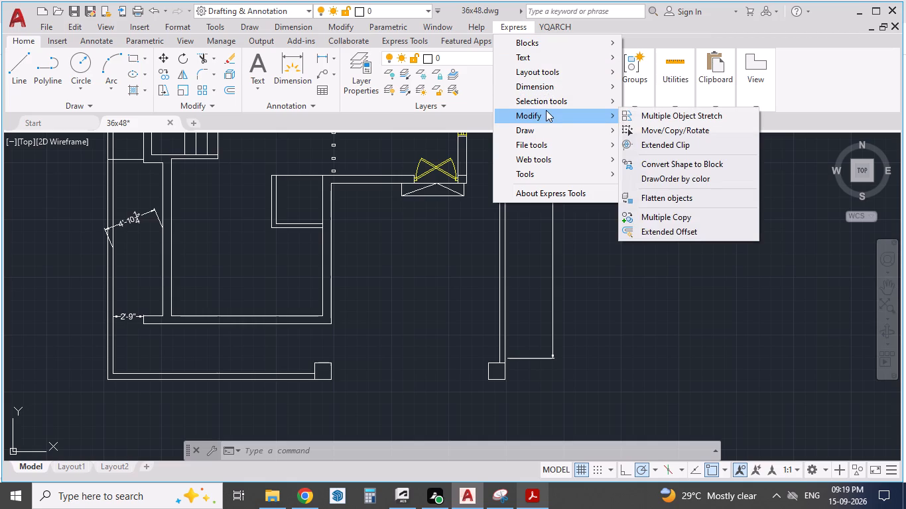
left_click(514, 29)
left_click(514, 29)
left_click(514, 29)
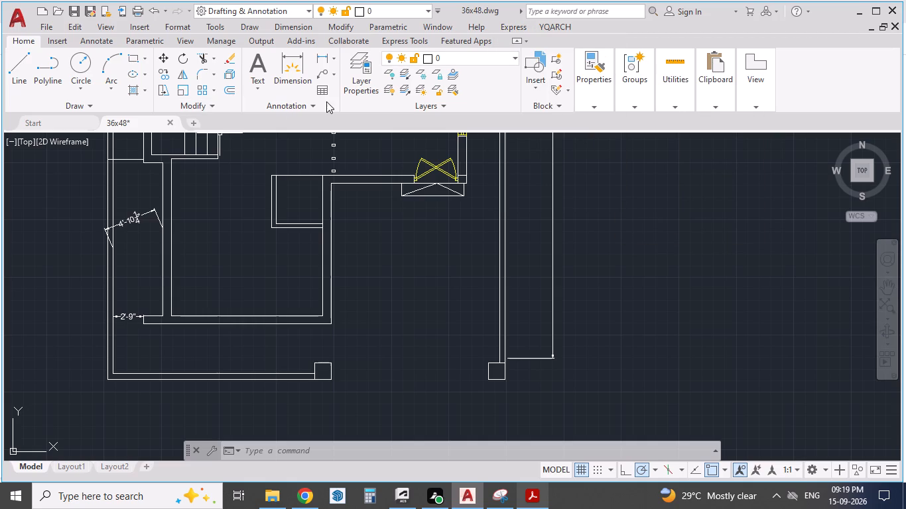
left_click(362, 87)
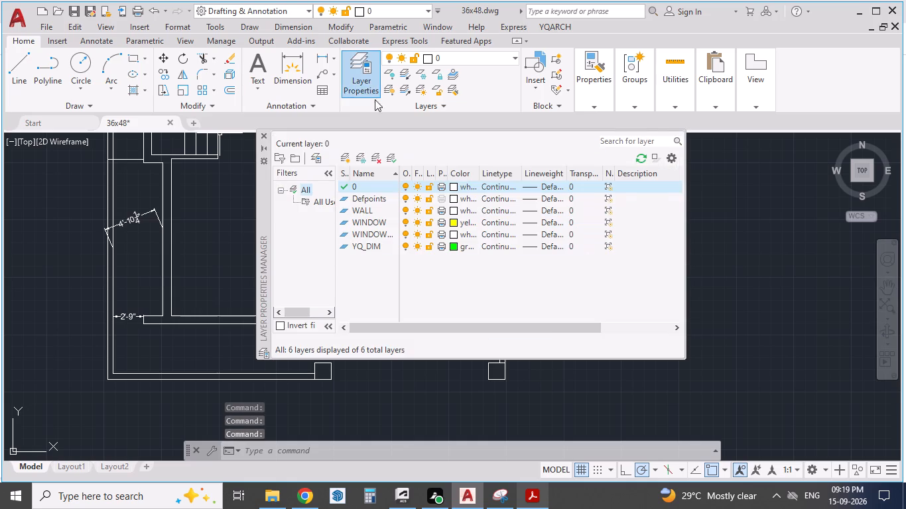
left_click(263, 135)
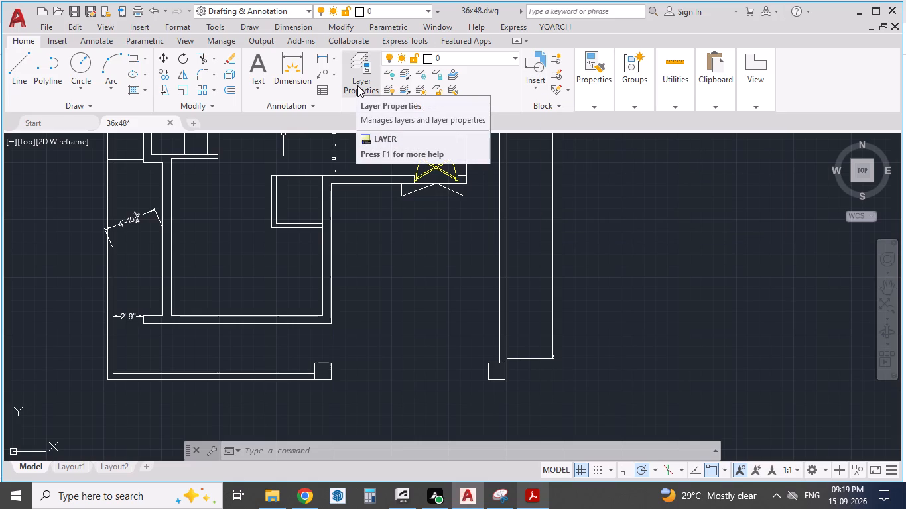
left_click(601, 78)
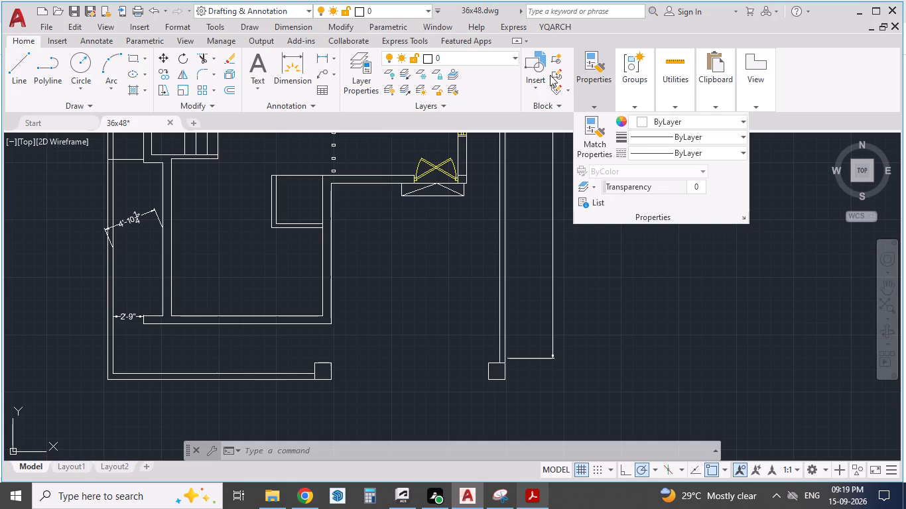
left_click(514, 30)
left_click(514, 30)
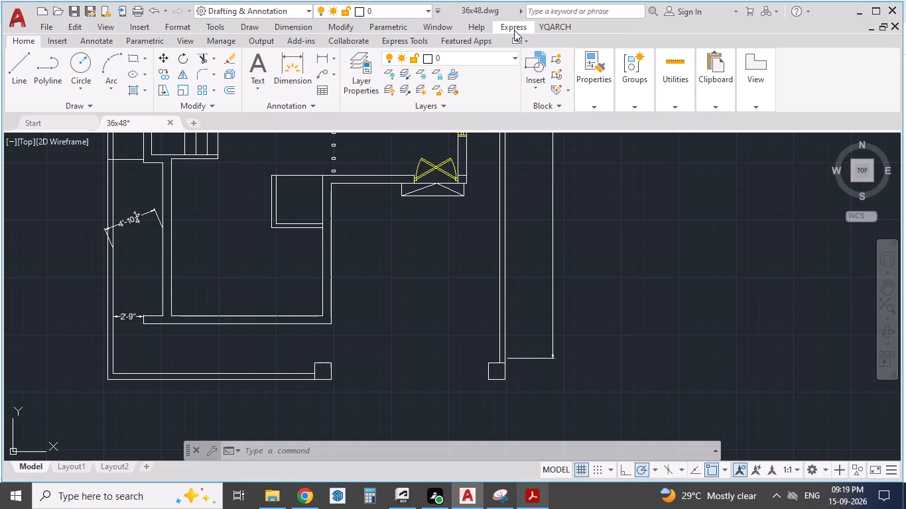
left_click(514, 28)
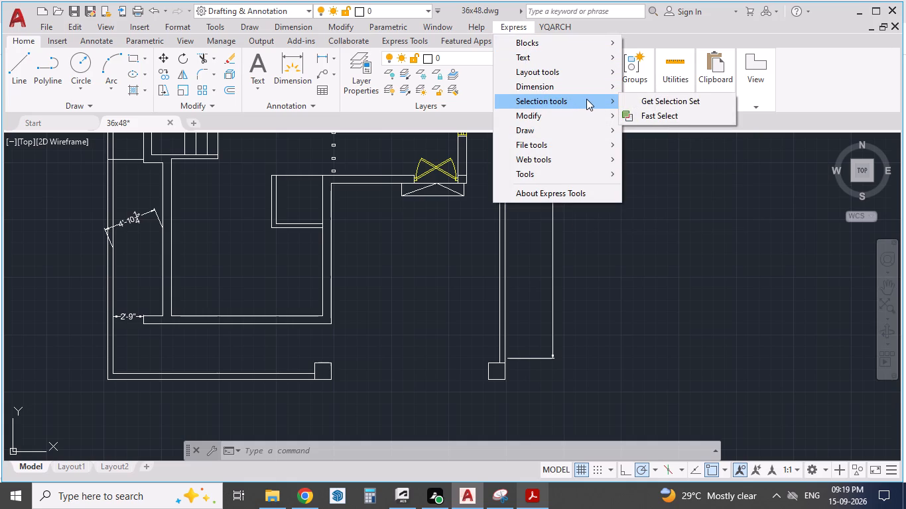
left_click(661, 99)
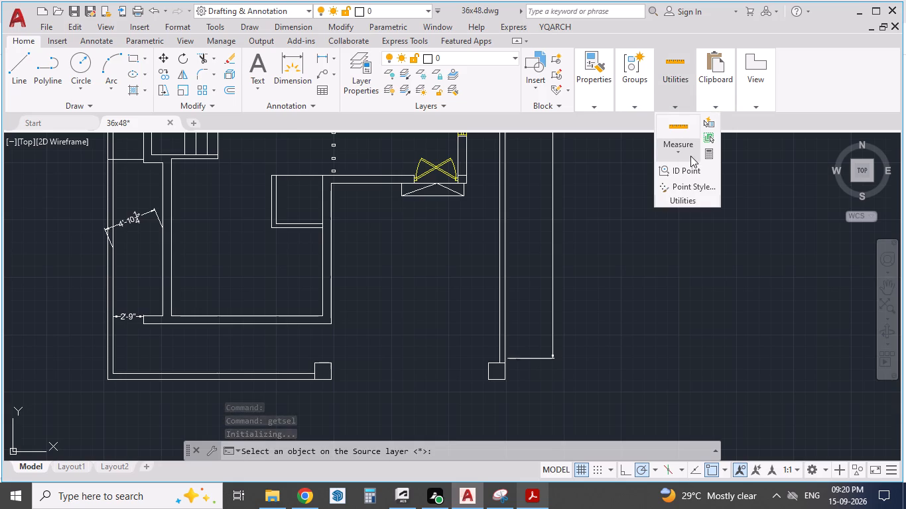
Check the wall lengths and clear distances across the ground floor plan with the Quick measure tool.
left_click(682, 139)
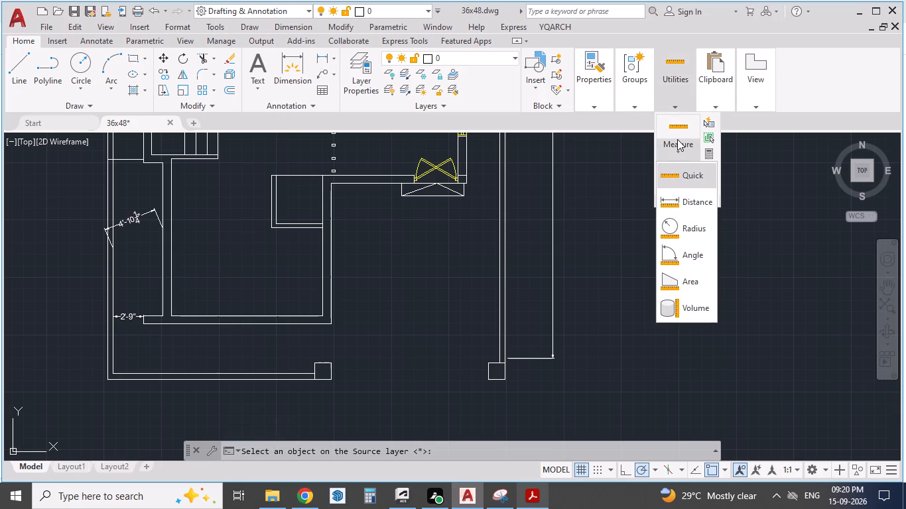
left_click(691, 178)
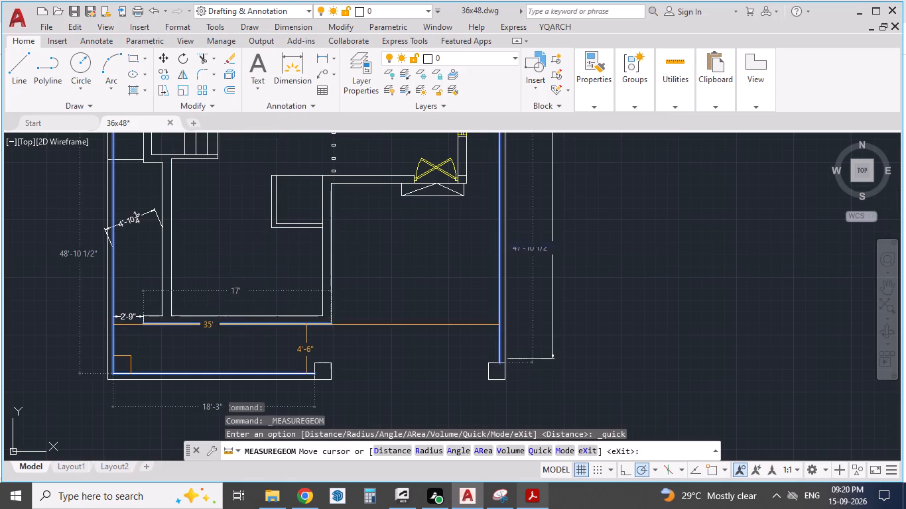
scroll(313, 320, "down", 1)
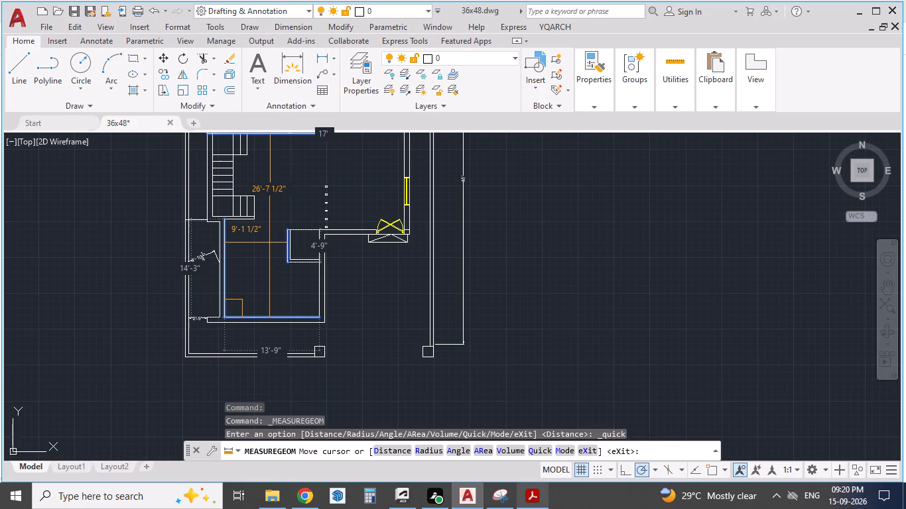
scroll(291, 249, "down", 2)
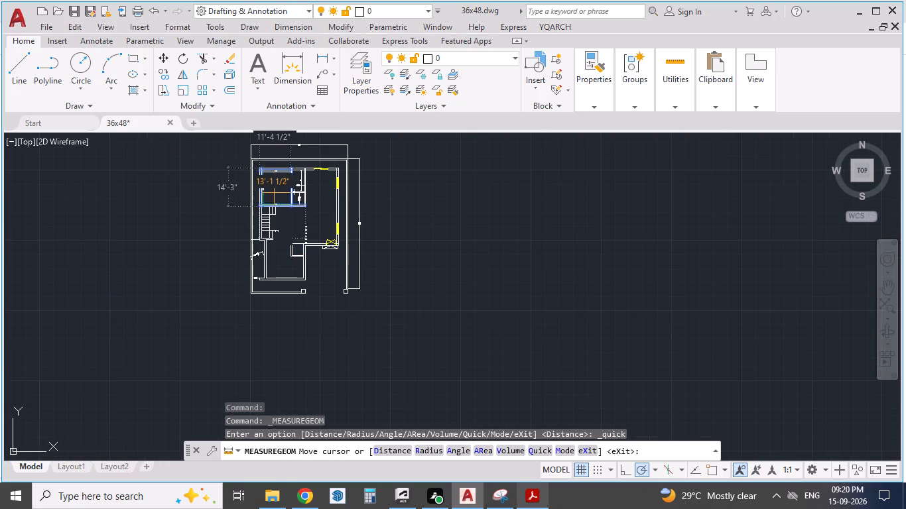
scroll(274, 193, "up", 3)
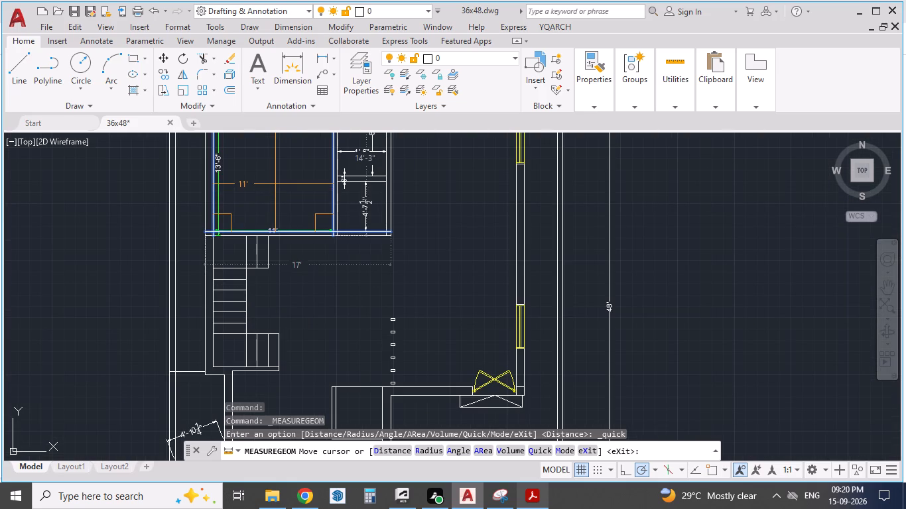
scroll(279, 197, "down", 2)
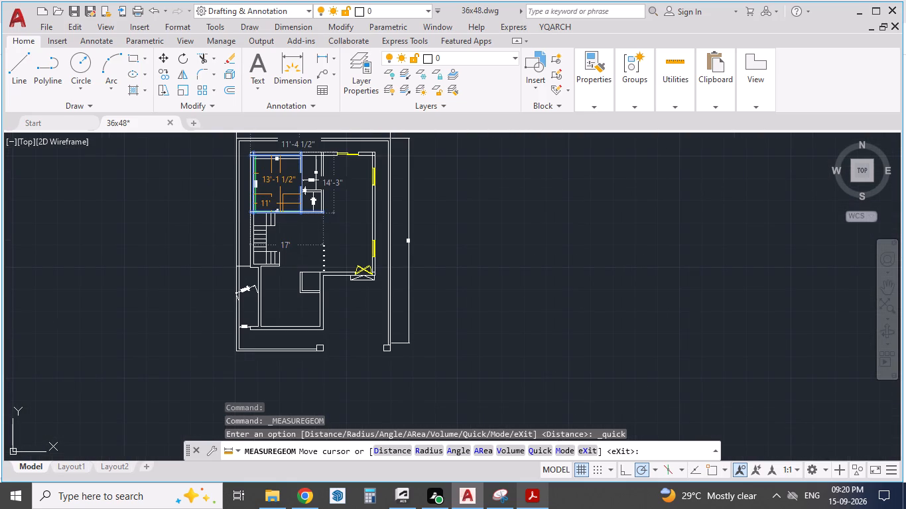
scroll(280, 203, "up", 1)
scroll(280, 203, "down", 1)
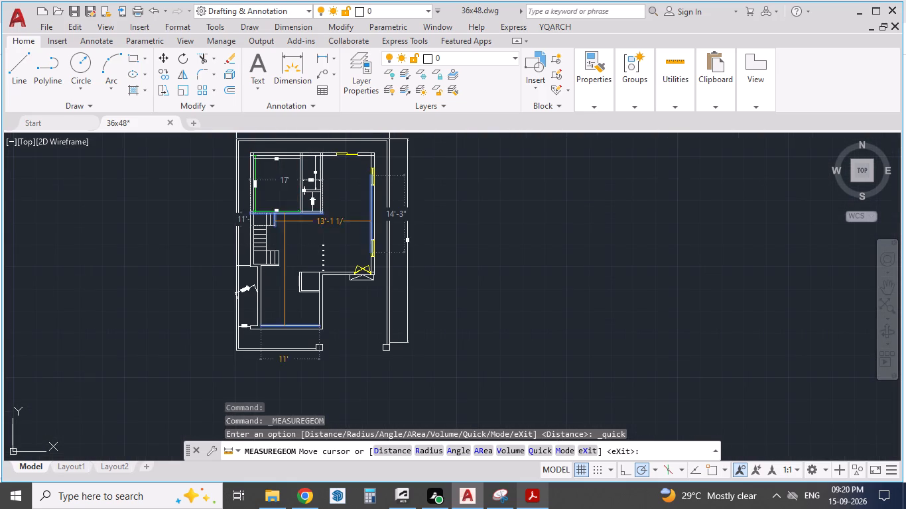
scroll(307, 245, "up", 1)
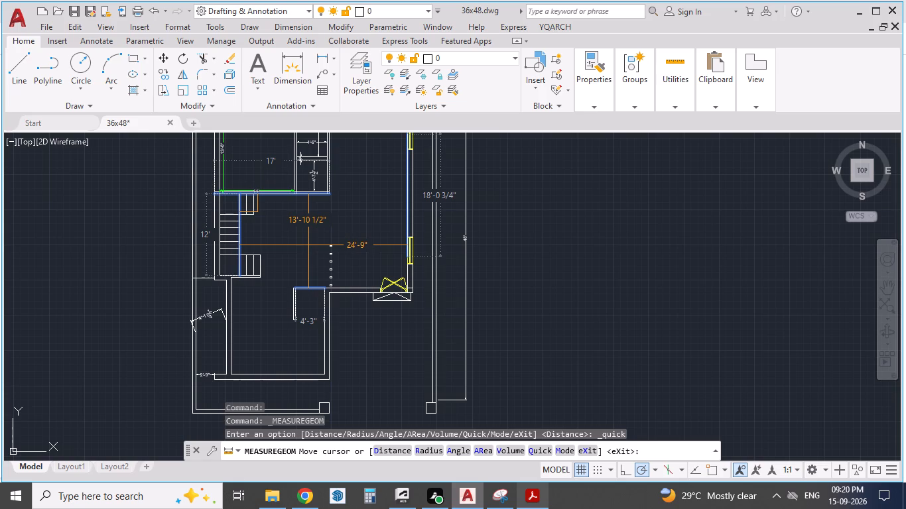
left_click(669, 110)
left_click(675, 105)
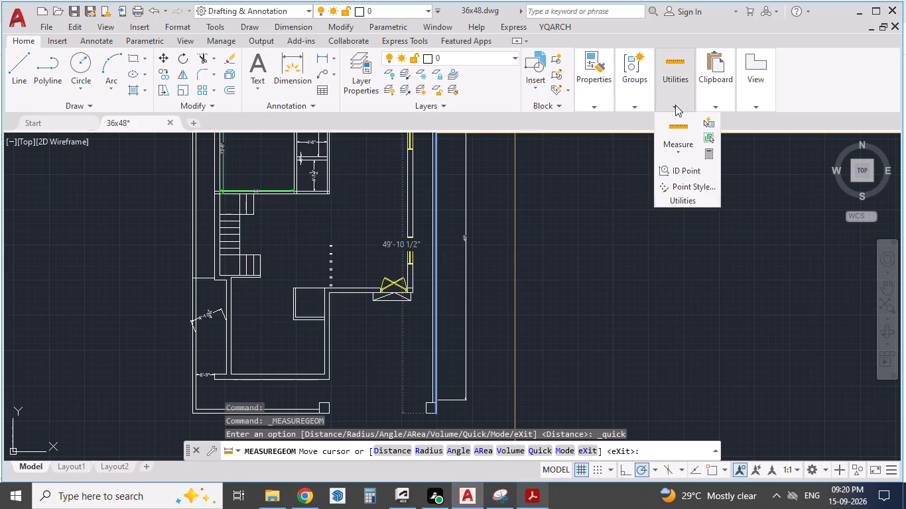
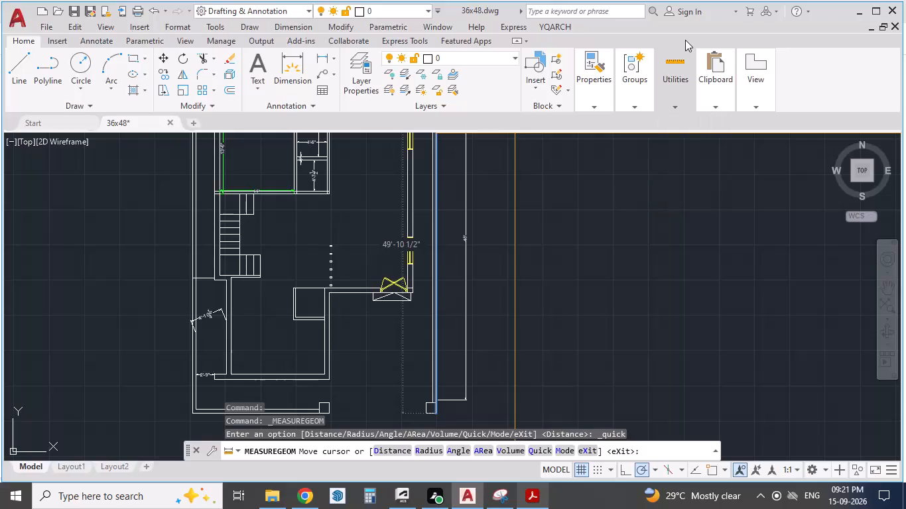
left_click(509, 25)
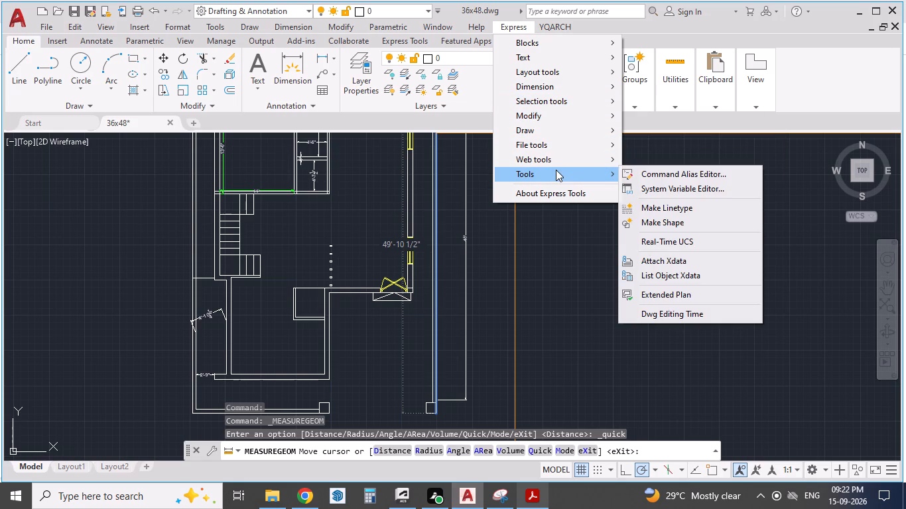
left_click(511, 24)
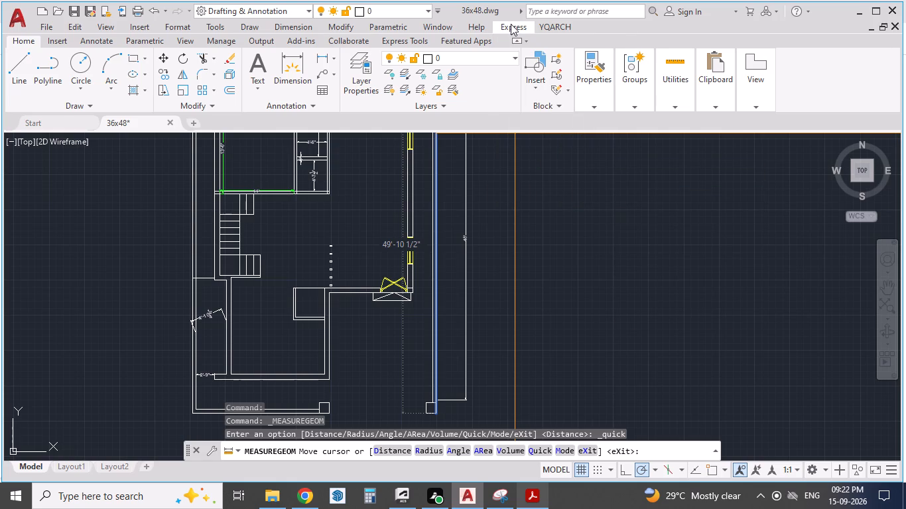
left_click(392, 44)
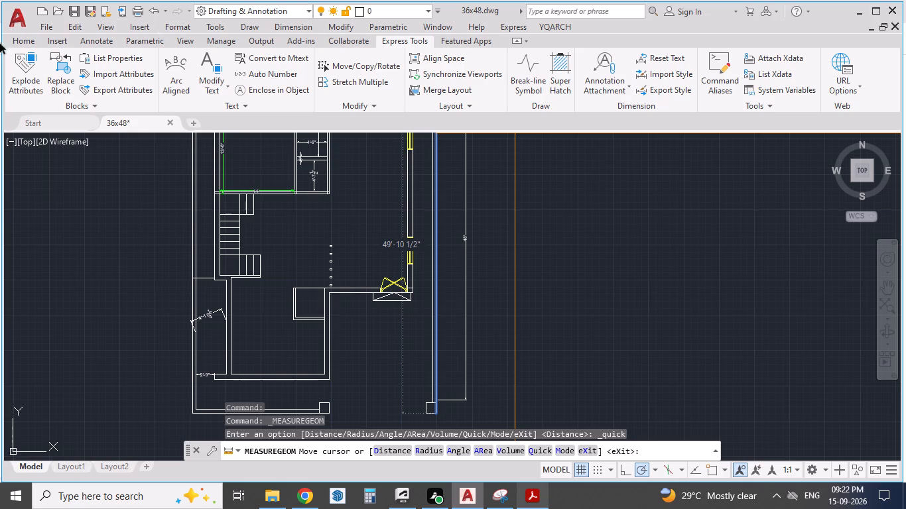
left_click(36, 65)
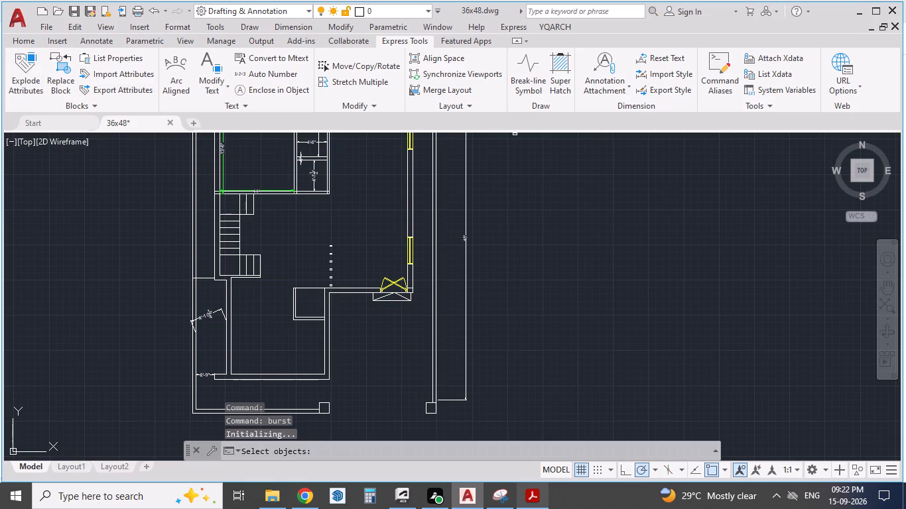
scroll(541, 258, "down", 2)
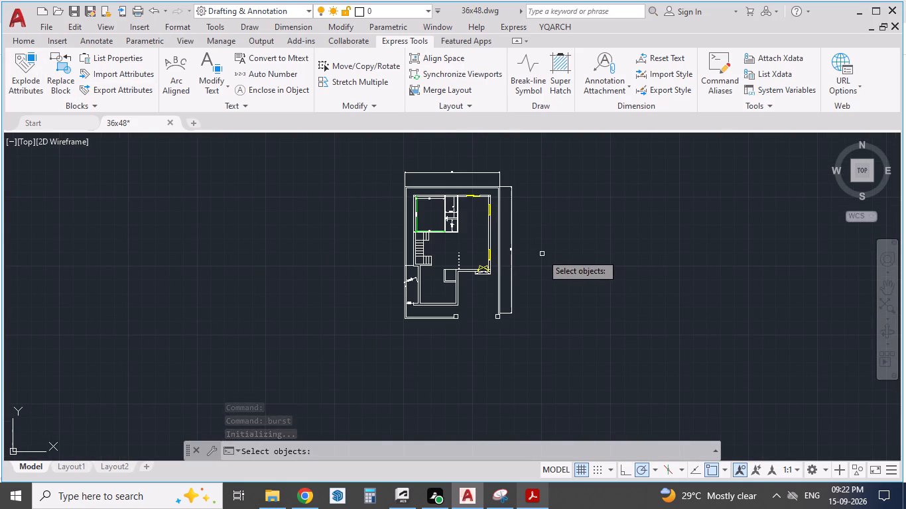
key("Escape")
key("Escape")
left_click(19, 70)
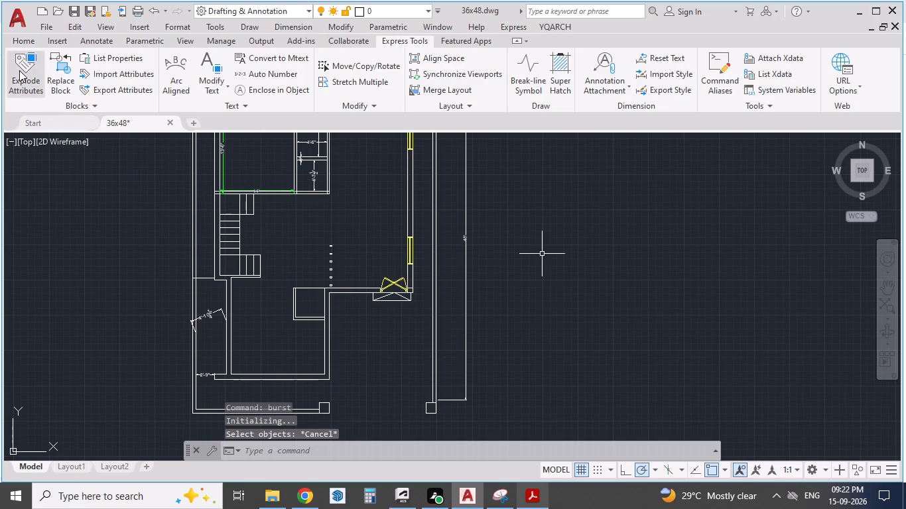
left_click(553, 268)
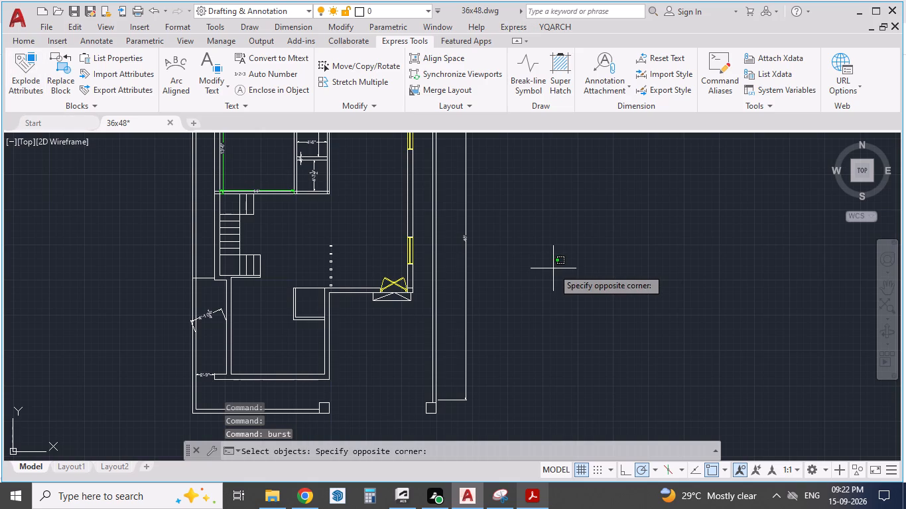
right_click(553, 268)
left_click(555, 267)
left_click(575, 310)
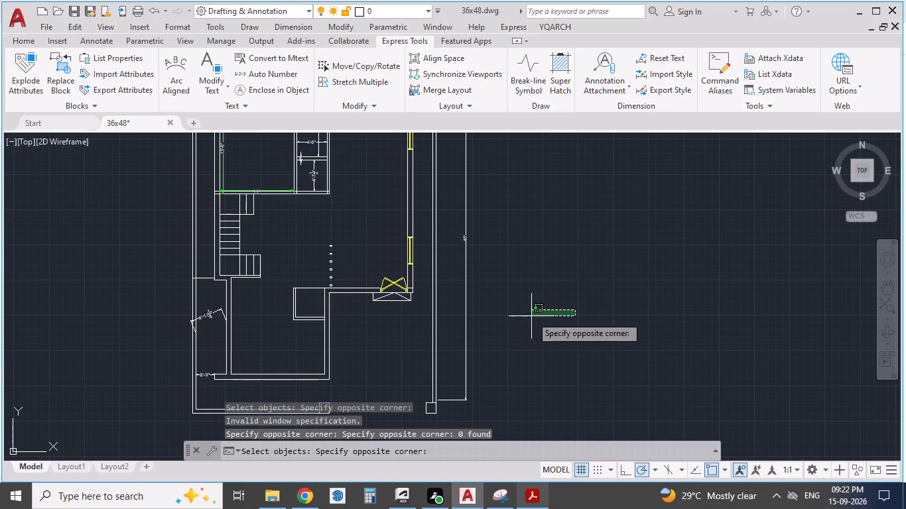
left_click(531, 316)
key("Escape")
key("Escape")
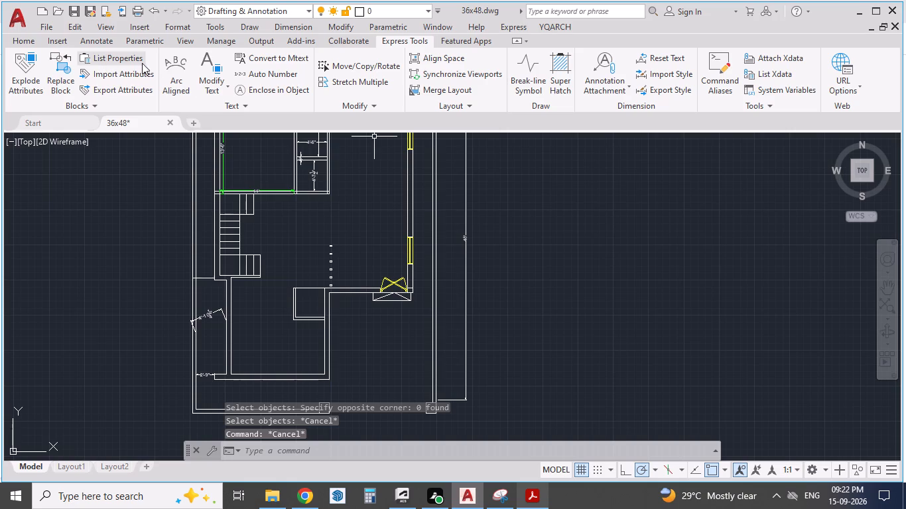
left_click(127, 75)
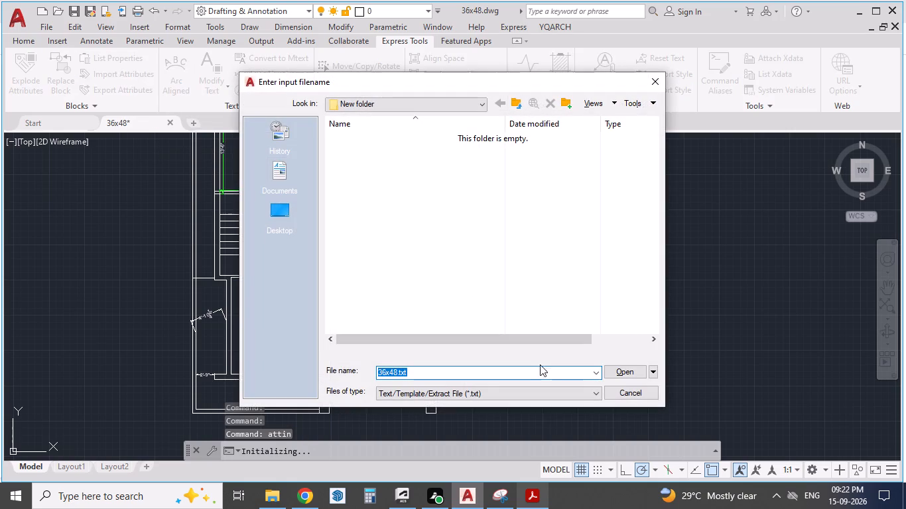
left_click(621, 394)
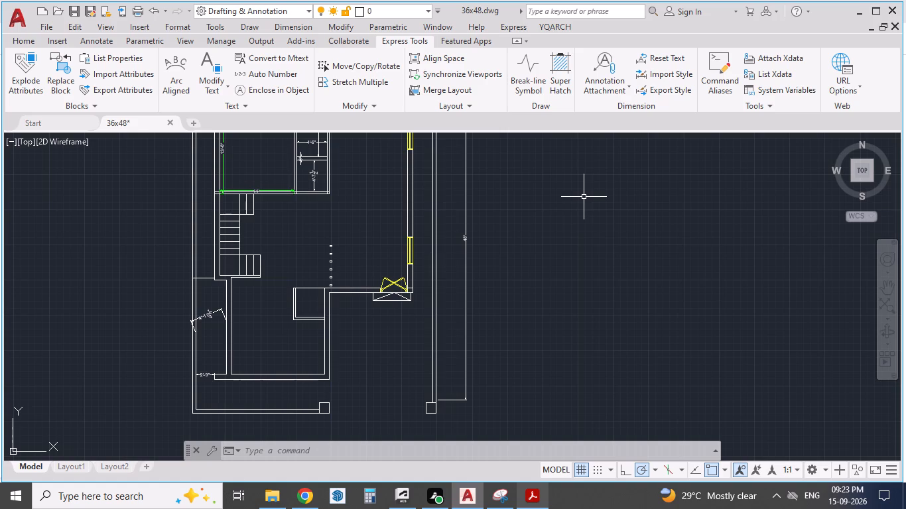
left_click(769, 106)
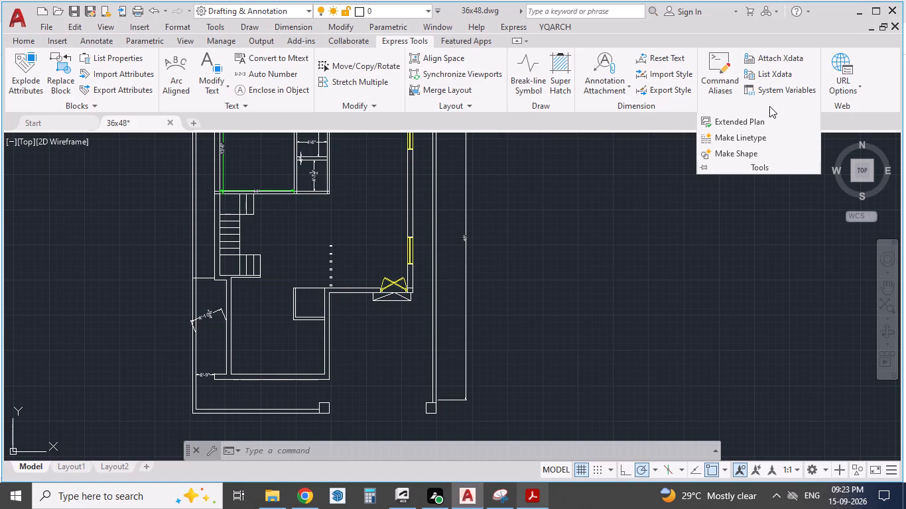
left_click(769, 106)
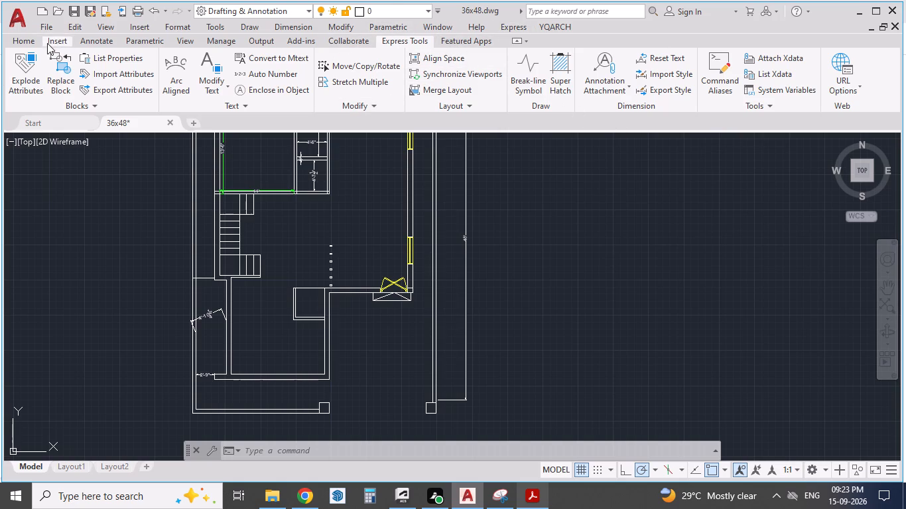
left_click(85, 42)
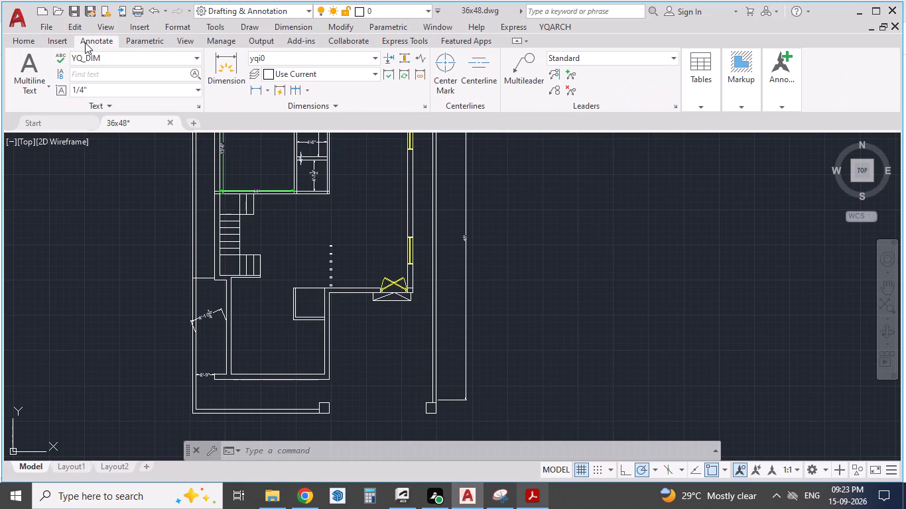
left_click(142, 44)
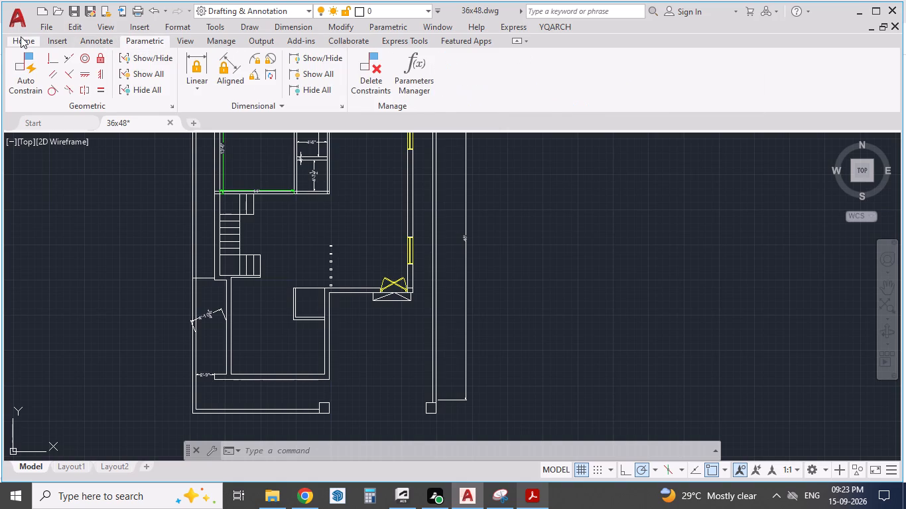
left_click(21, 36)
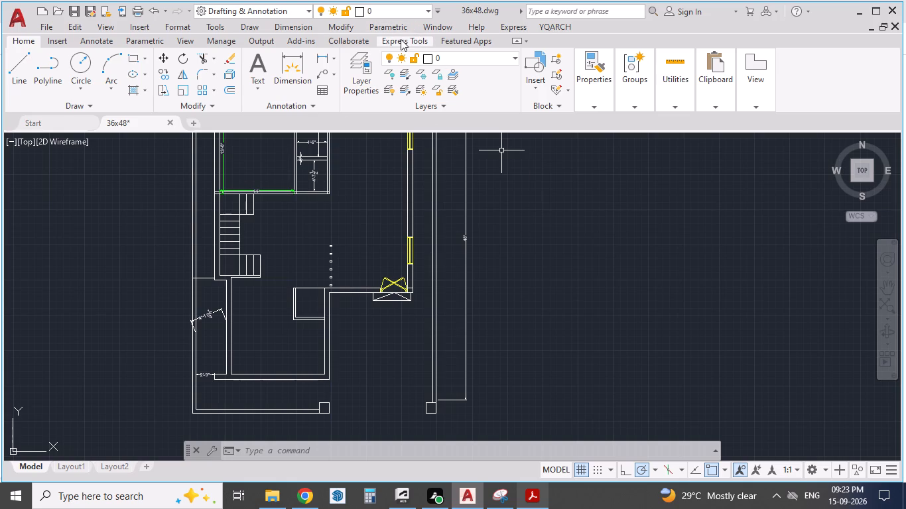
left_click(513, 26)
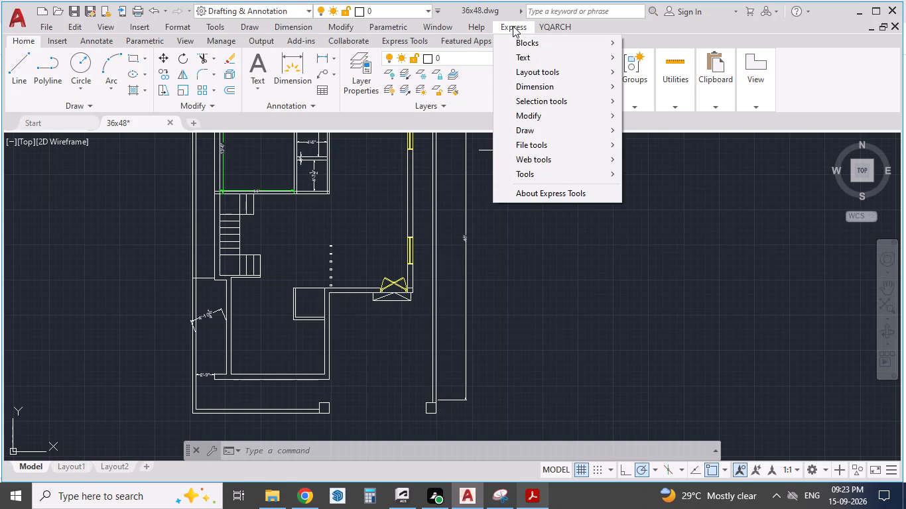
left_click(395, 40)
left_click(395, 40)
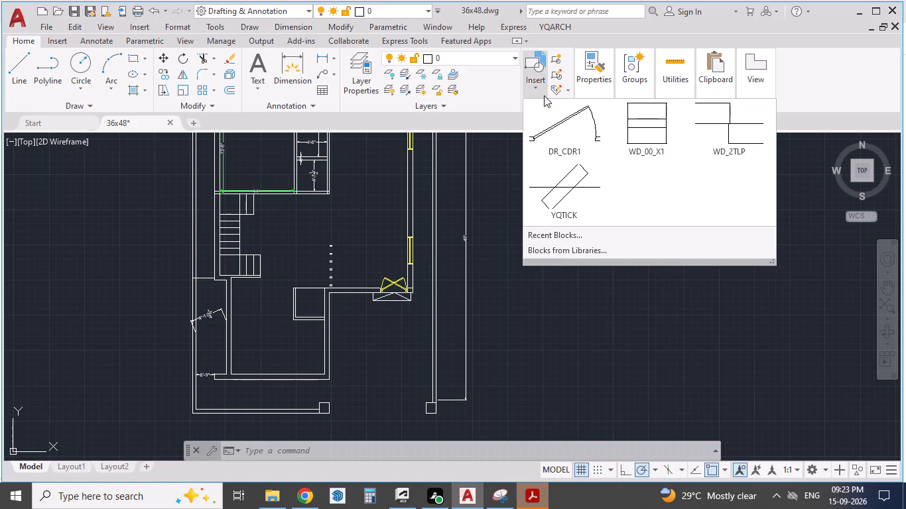
Insert the Vehicle block from the recent blocks just outside the plan's right boundary wall, level with the entrance door.
left_click(551, 235)
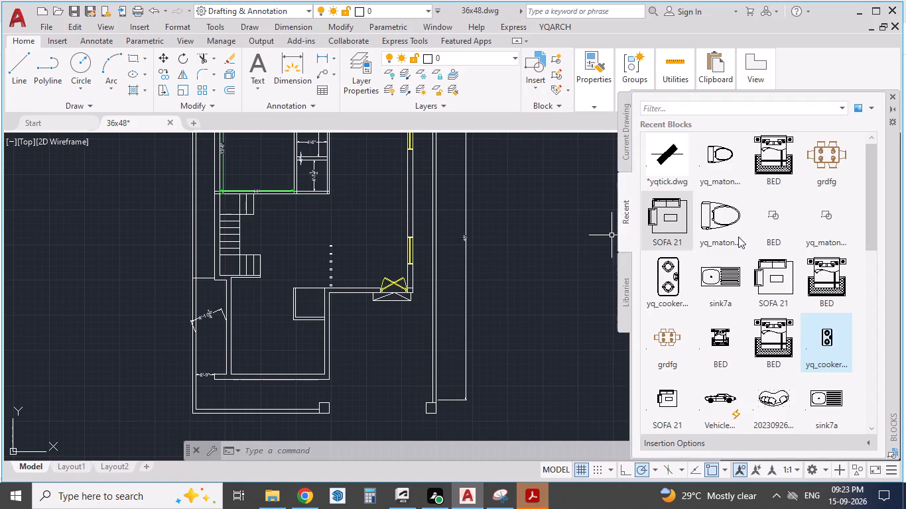
scroll(789, 210, "down", 3)
left_click_drag(726, 335, 619, 335)
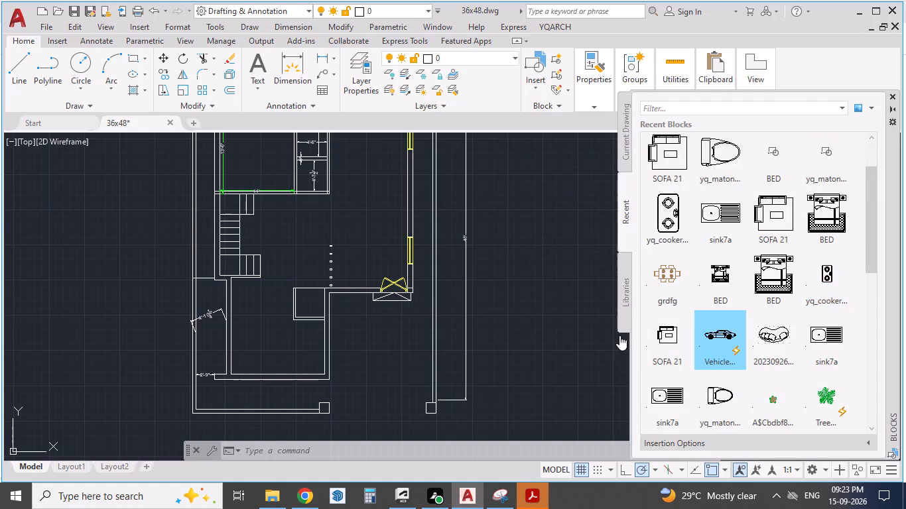
left_click_drag(619, 335, 499, 306)
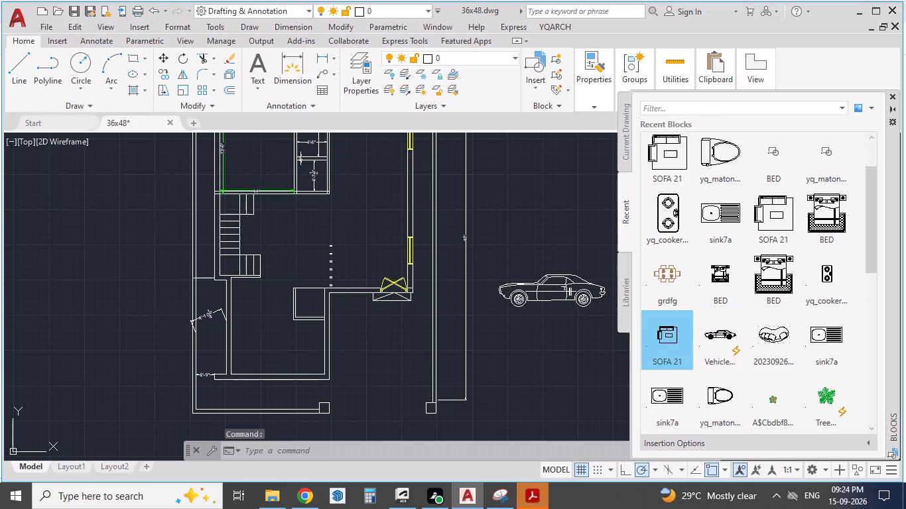
left_click_drag(499, 306, 472, 297)
left_click(472, 297)
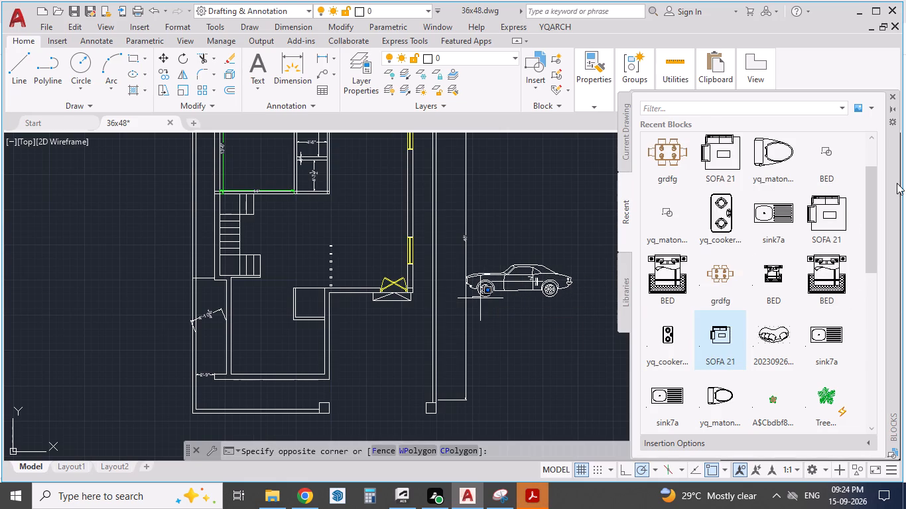
key("Escape")
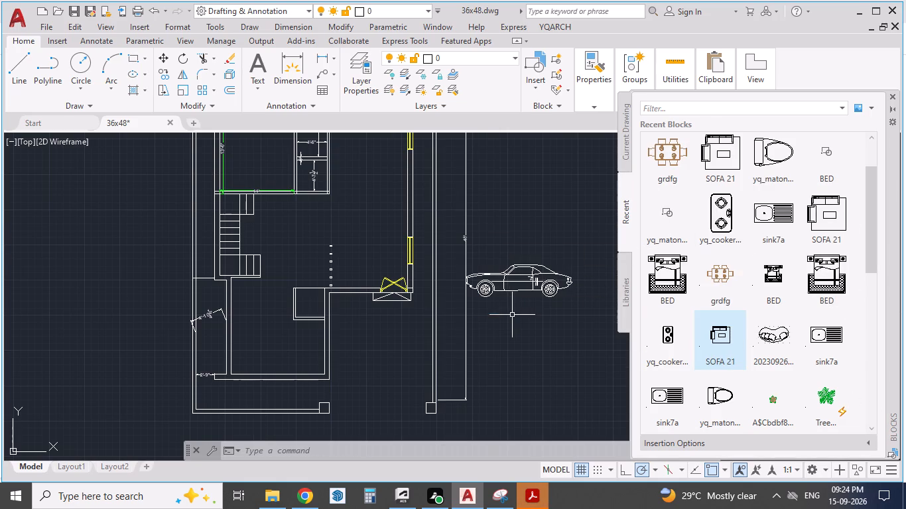
Switch the inserted vehicle block's visibility state to Sports Car (Top).
scroll(475, 258, "down", 2)
scroll(495, 299, "up", 2)
left_click(489, 230)
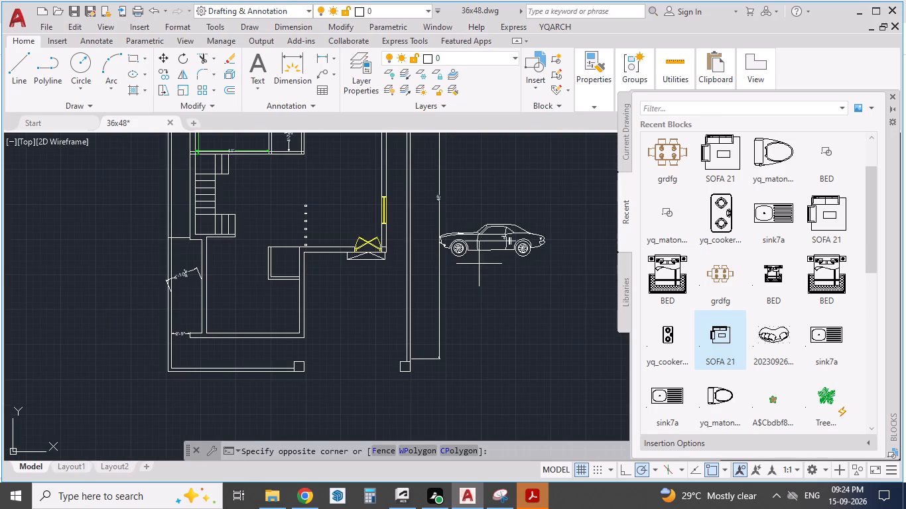
key("Escape")
left_click(452, 251)
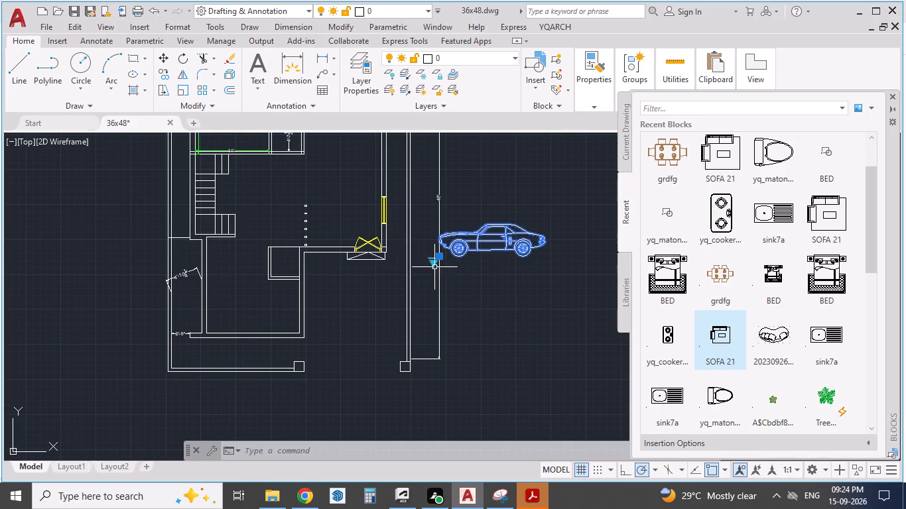
left_click(434, 262)
left_click(503, 286)
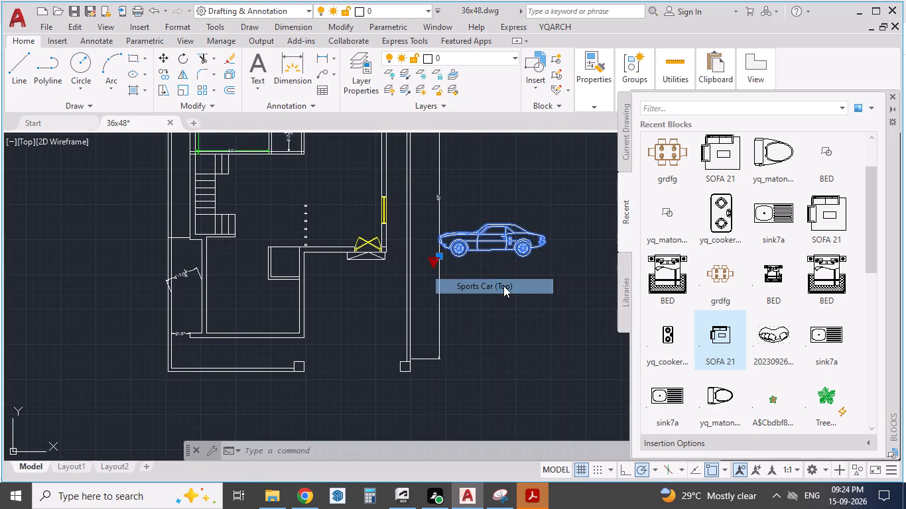
Cut the car block and paste it into the portico area below the entrance steps.
left_click(472, 253)
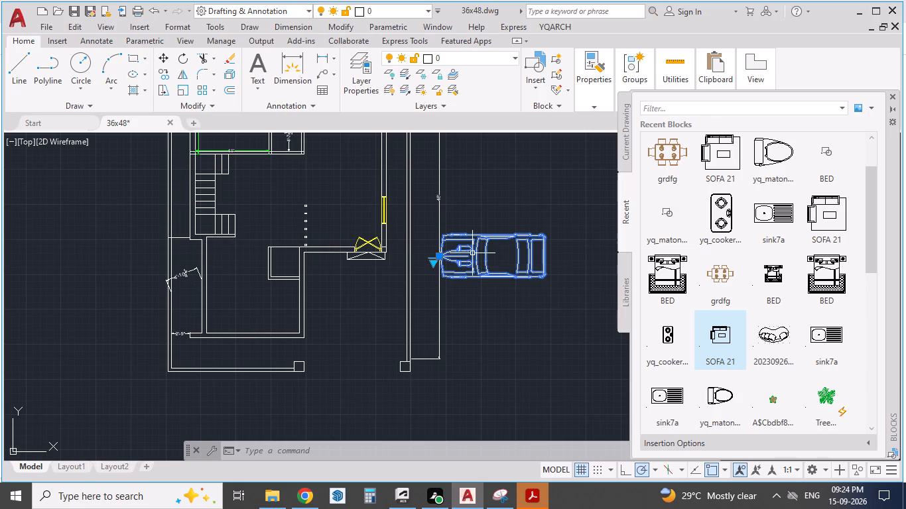
key("ctrl+x")
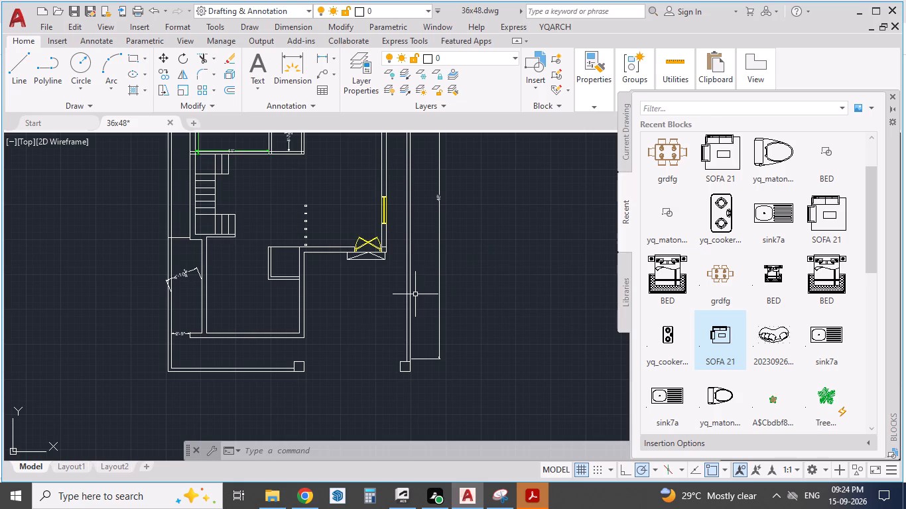
key("ctrl+v")
left_click(306, 329)
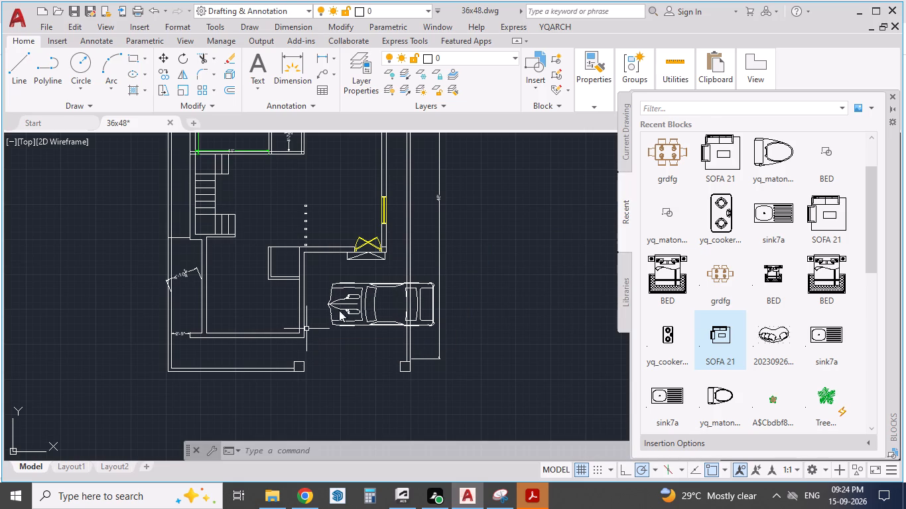
Rotate the car about its front end to stand vertically in the portico with its front facing the house.
left_click(331, 302)
type("RO")
key("Return")
left_click(337, 301)
left_click(333, 339)
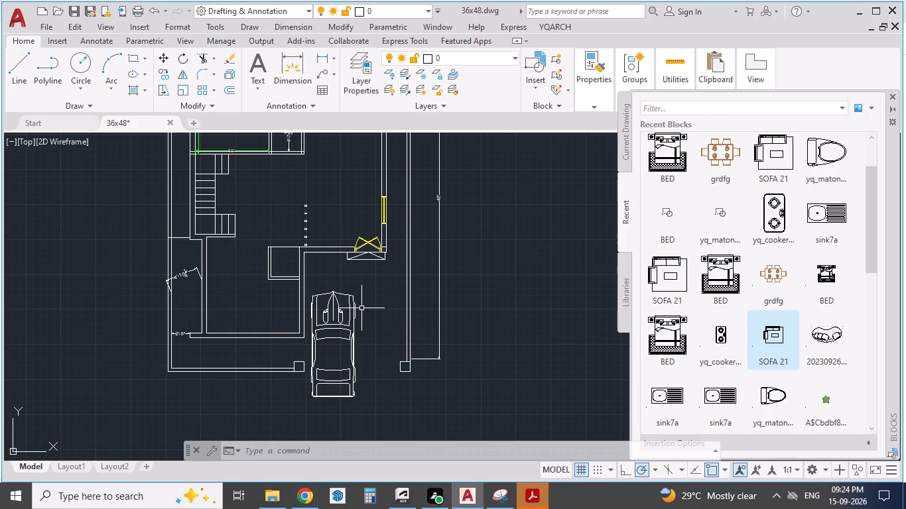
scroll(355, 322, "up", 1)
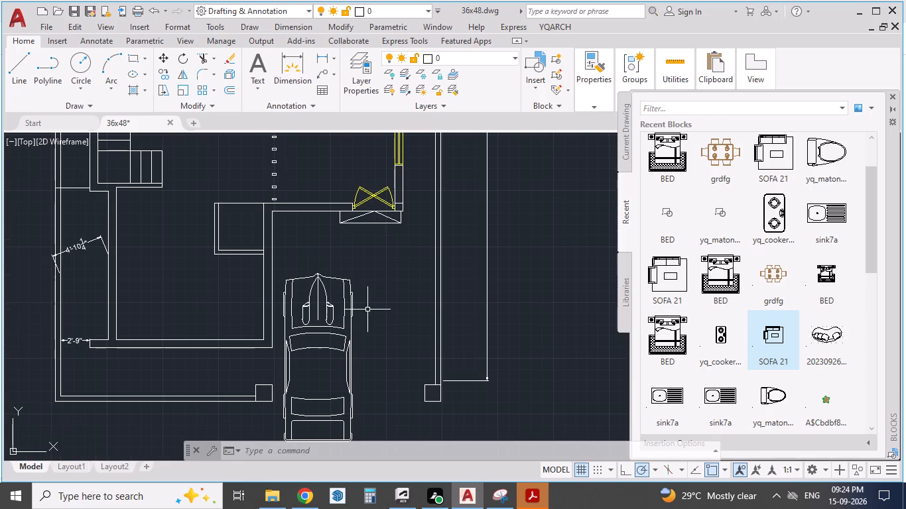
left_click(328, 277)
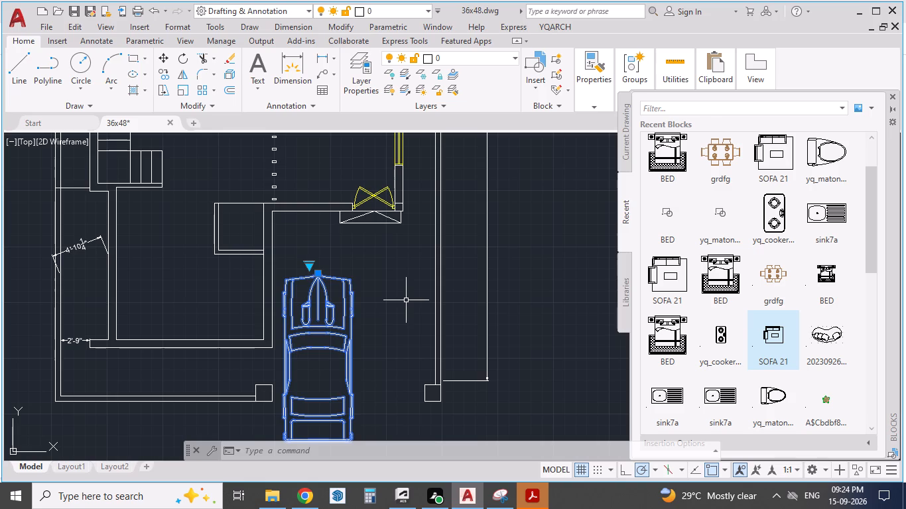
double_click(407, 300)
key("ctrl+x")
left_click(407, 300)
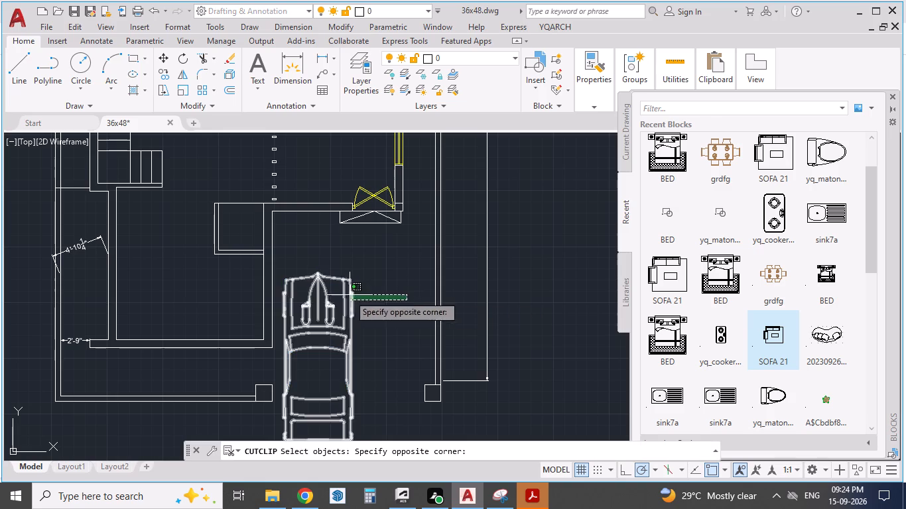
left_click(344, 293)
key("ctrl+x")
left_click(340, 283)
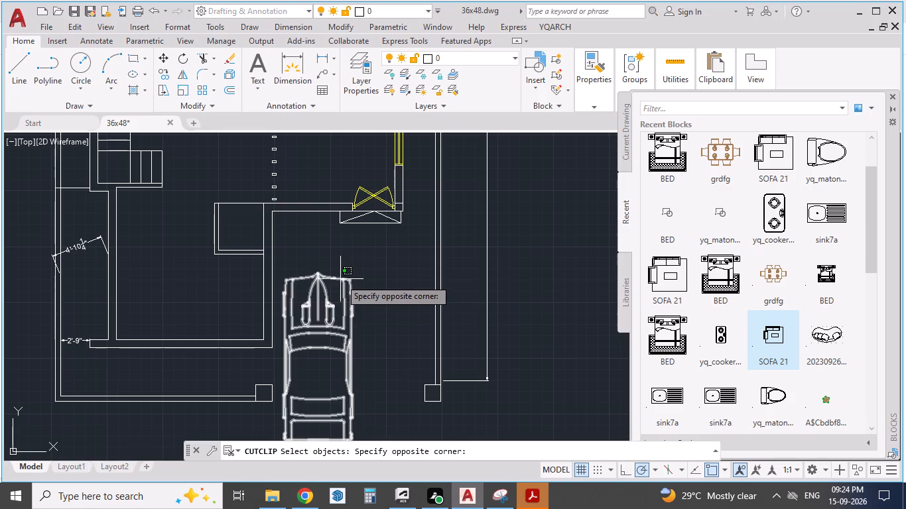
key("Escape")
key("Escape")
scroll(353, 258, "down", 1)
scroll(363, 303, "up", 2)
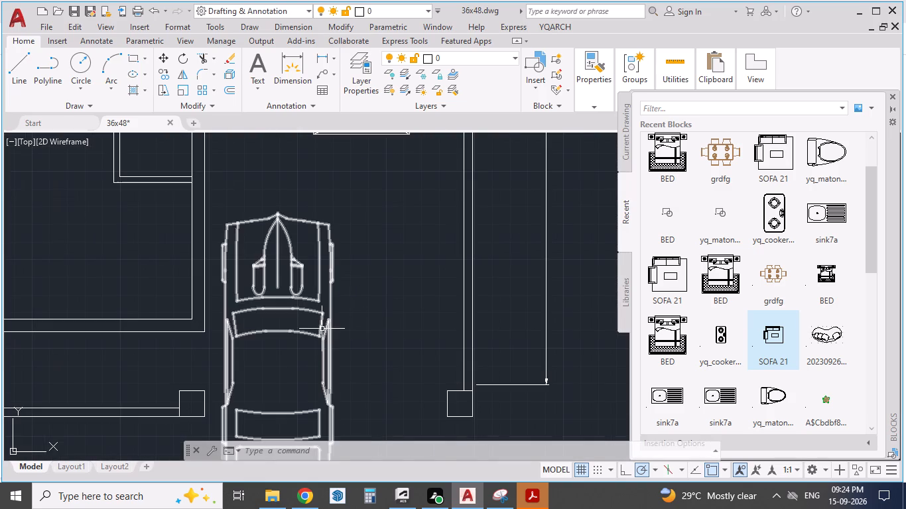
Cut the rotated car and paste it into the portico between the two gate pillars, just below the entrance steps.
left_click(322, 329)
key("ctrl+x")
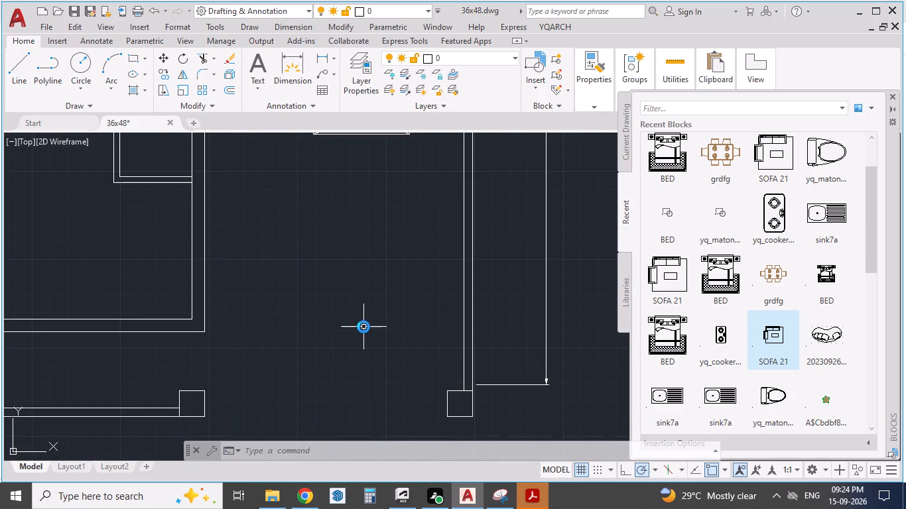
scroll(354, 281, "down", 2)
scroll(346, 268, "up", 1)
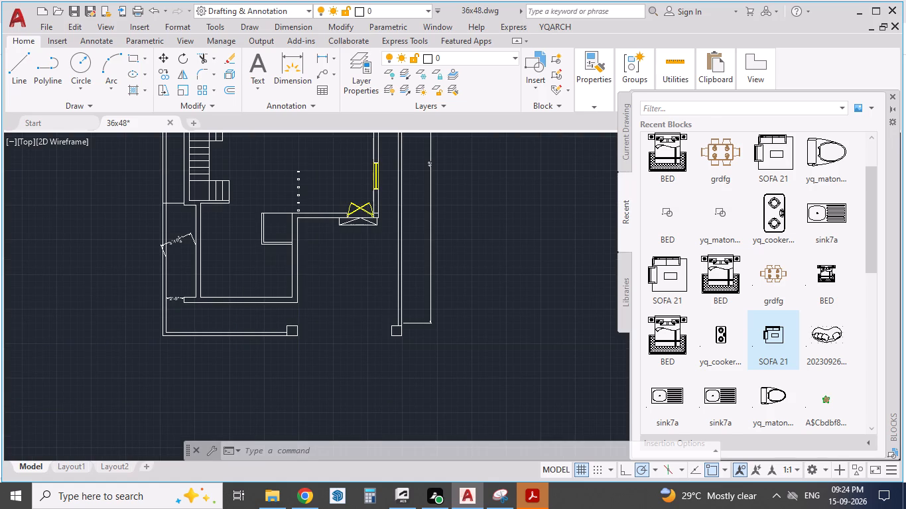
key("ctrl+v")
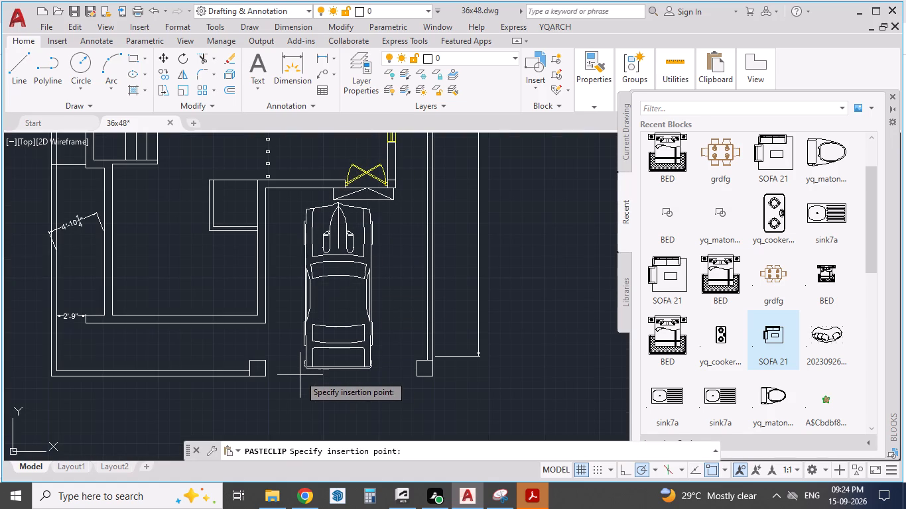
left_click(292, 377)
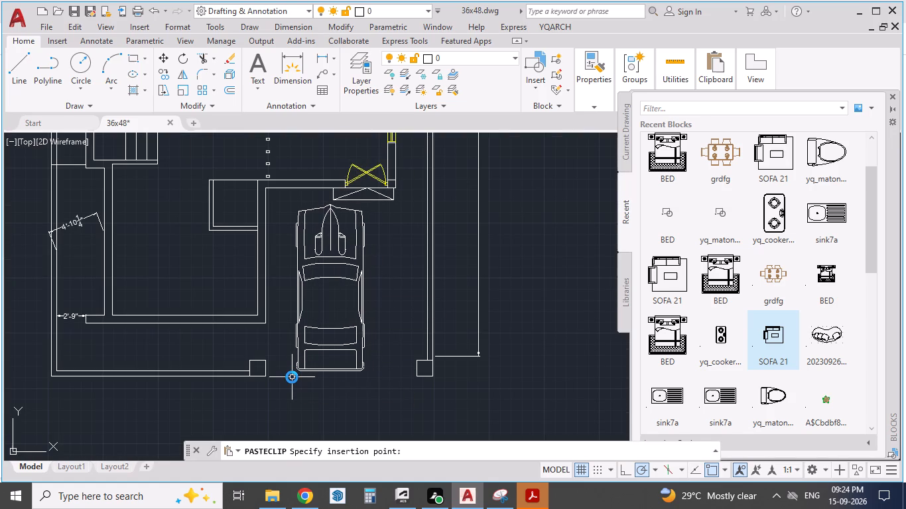
Check the car's position in the reference PDF, and cut and re-paste the car close alongside the kitchen wall in the portico.
left_click(532, 498)
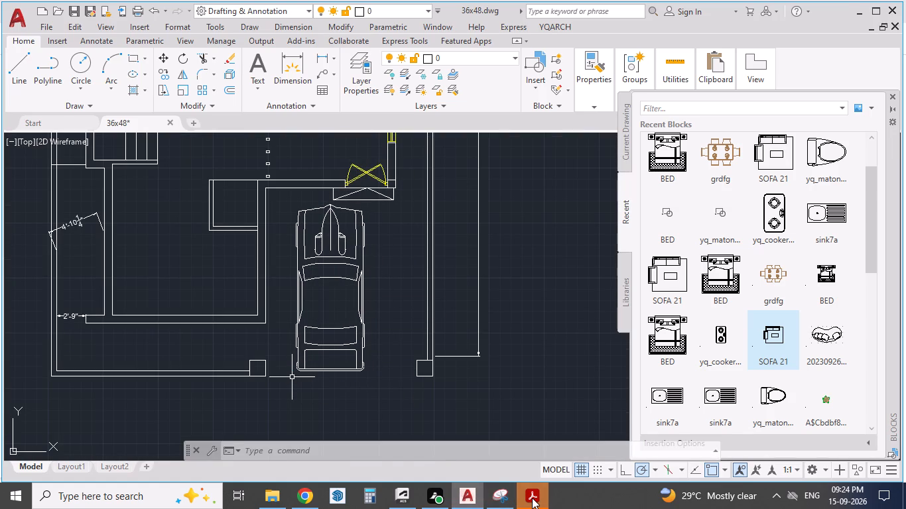
left_click(532, 498)
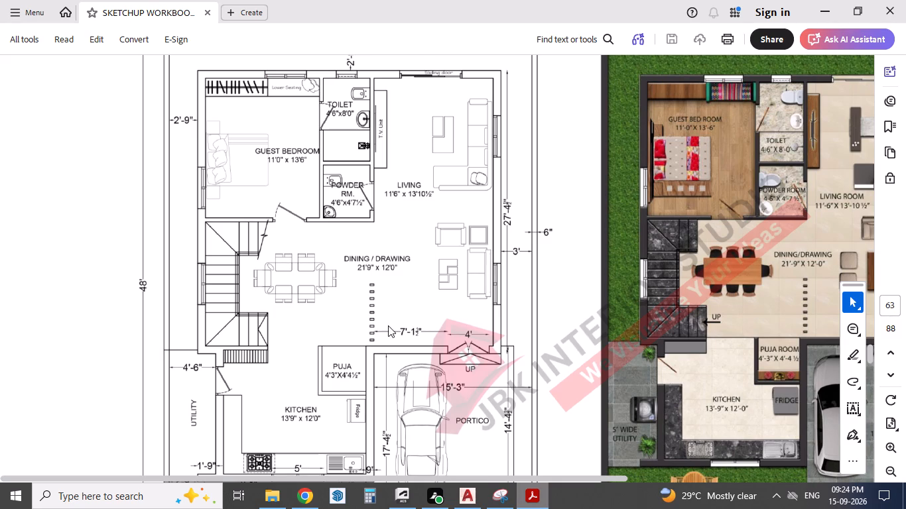
left_click(300, 267)
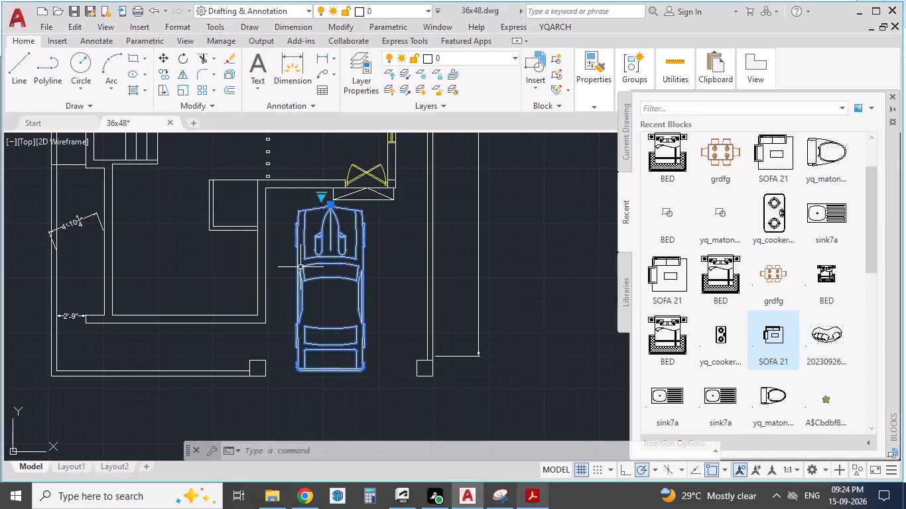
key("ctrl+x")
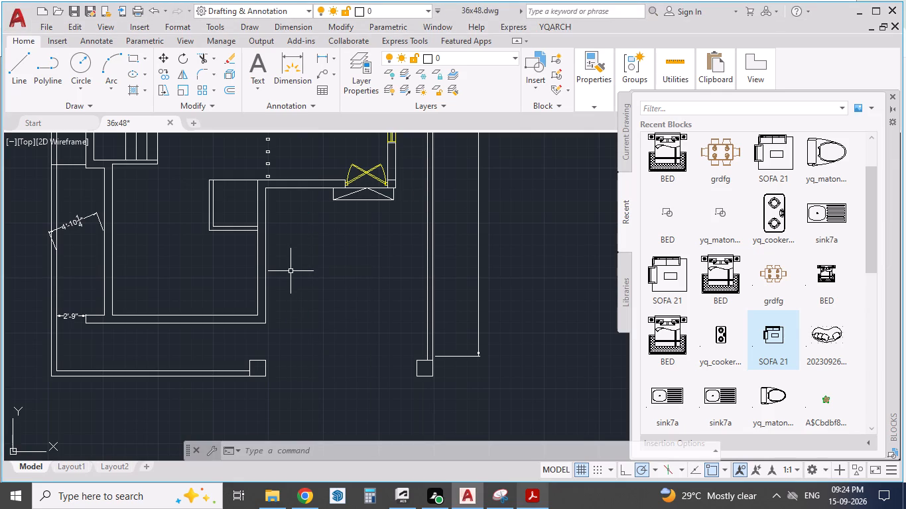
key("ctrl+v")
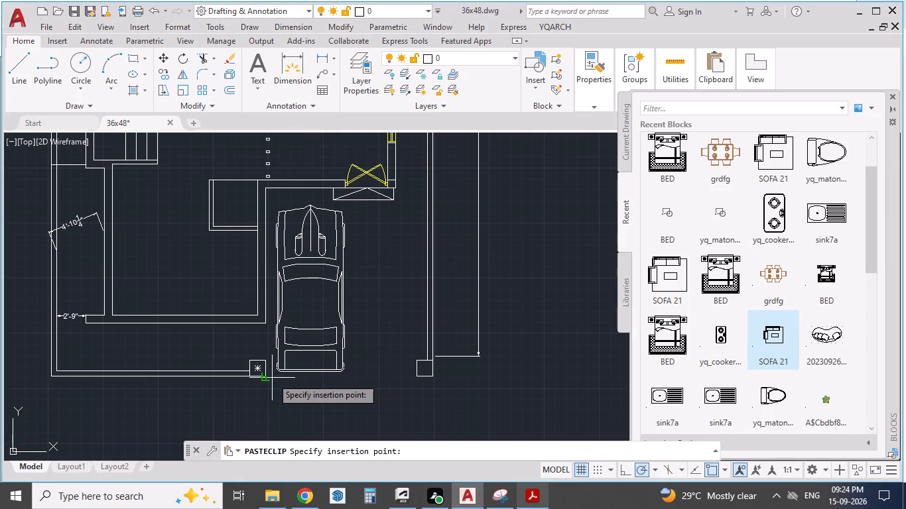
left_click(271, 377)
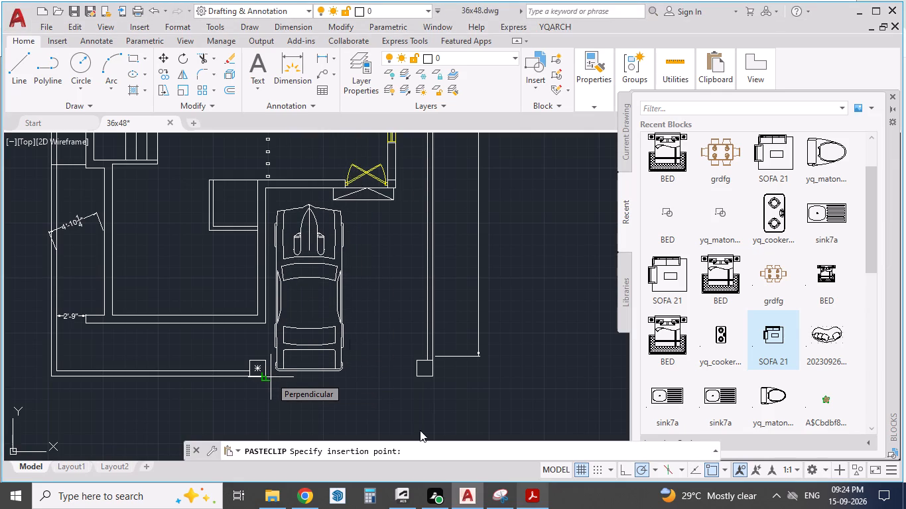
left_click(535, 494)
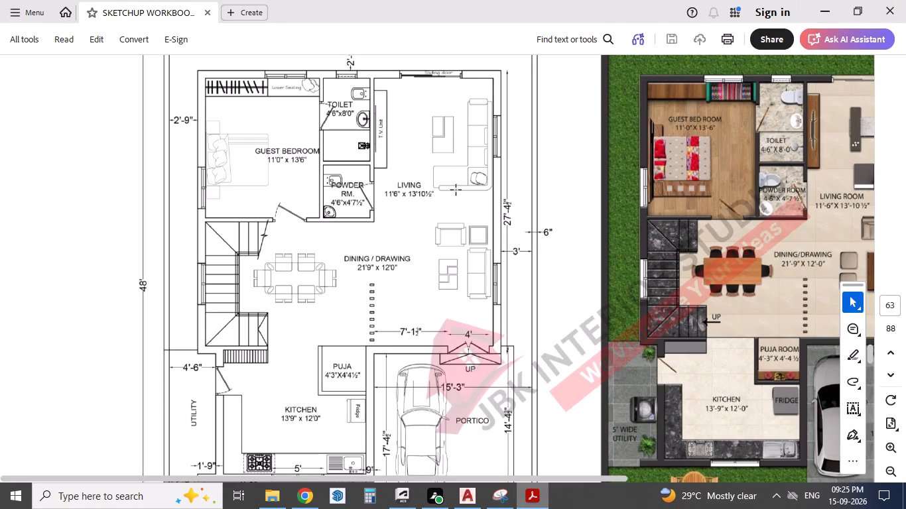
scroll(458, 201, "down", 1)
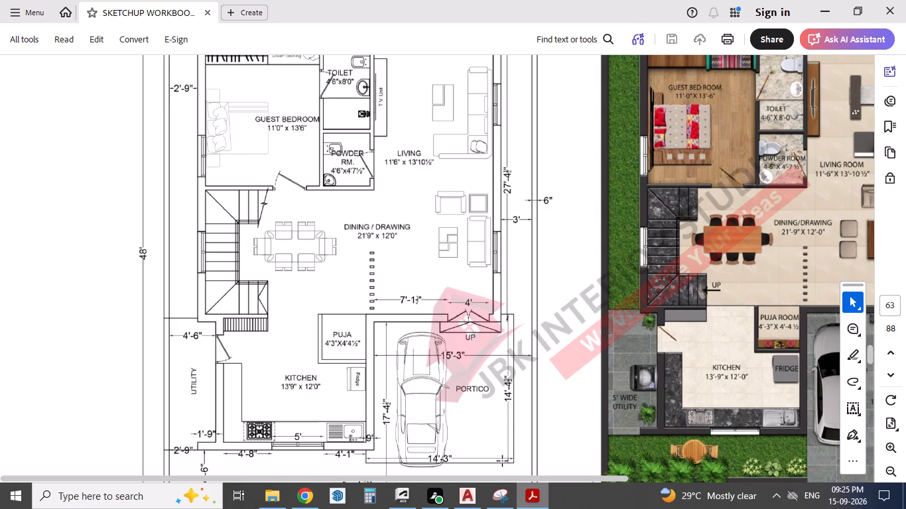
left_click(529, 495)
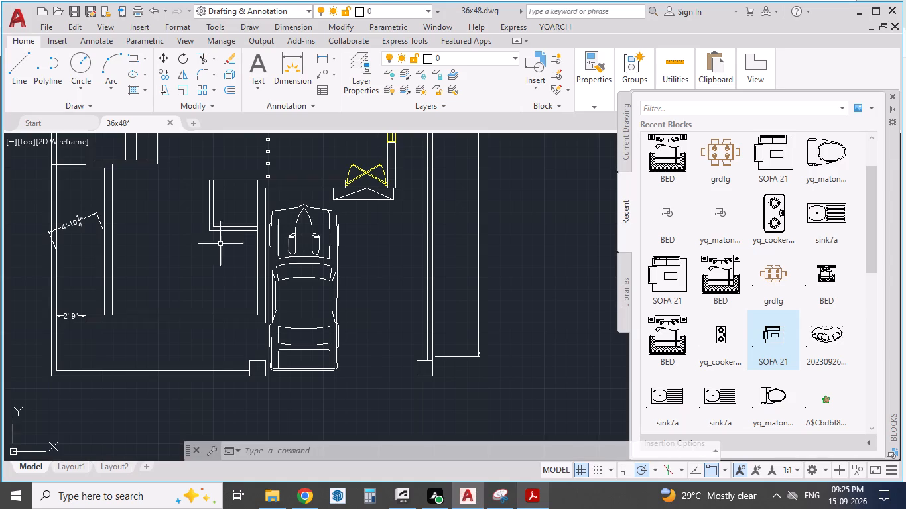
Trim the inner edge line of the straight stair flight where it crosses the upper and lower turns of the staircase.
scroll(310, 321, "down", 1)
scroll(198, 162, "up", 4)
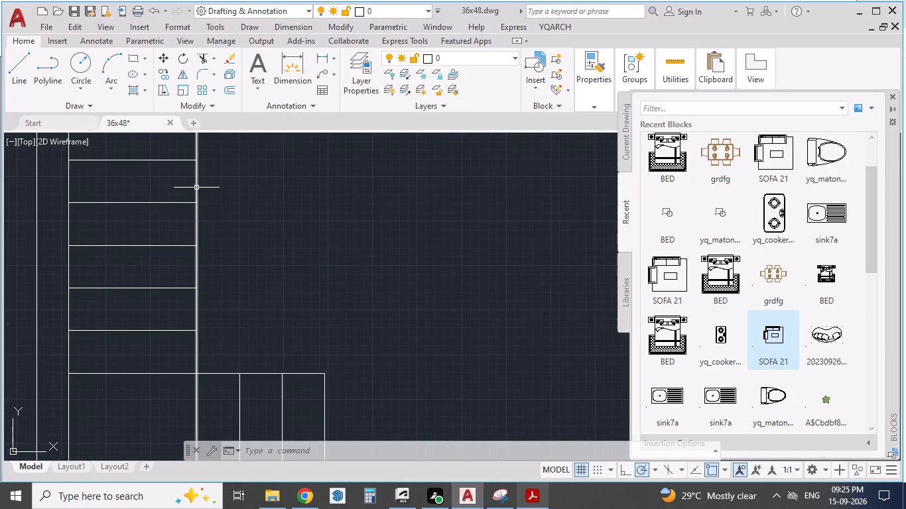
scroll(230, 301, "down", 1)
type("TR")
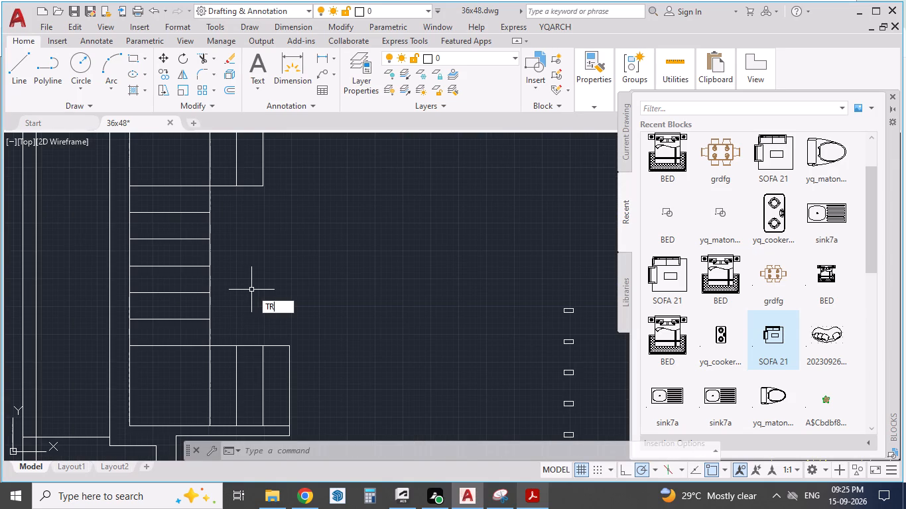
key("Return")
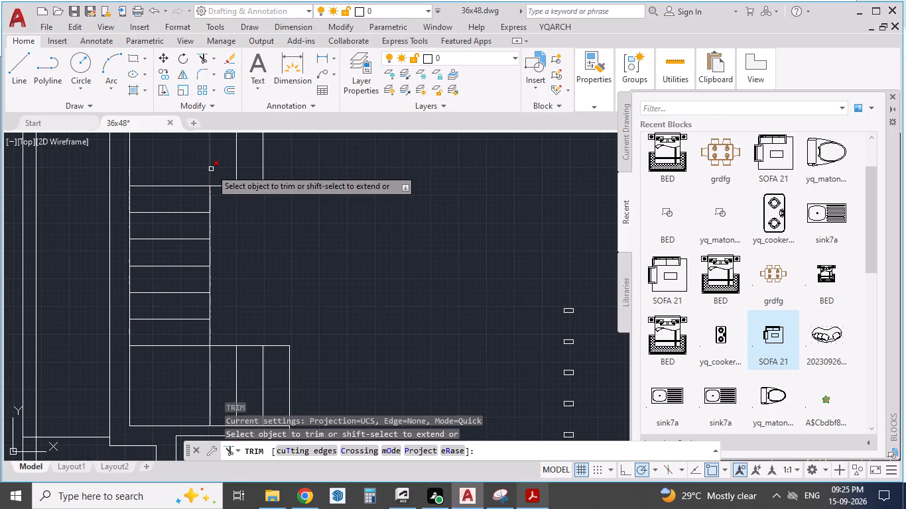
left_click(211, 169)
left_click(210, 368)
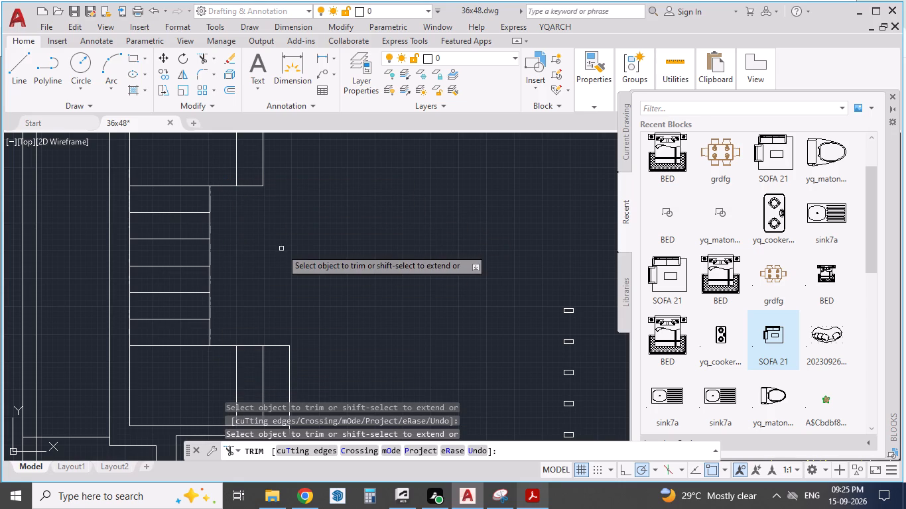
key("Escape")
key("Escape")
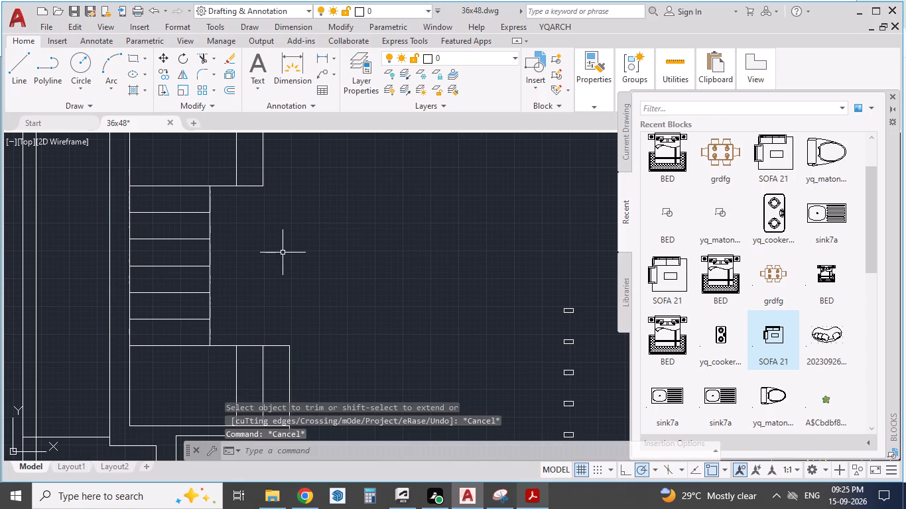
Draw a vertical line from the top inner corner of the straight stair flight up to the bedroom wall.
key("l")
key("Return")
scroll(281, 268, "down", 1)
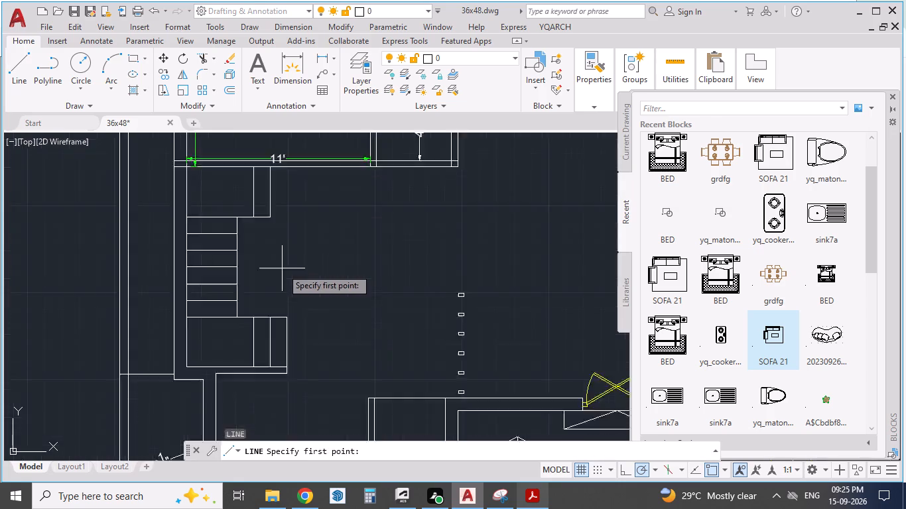
scroll(242, 198, "up", 2)
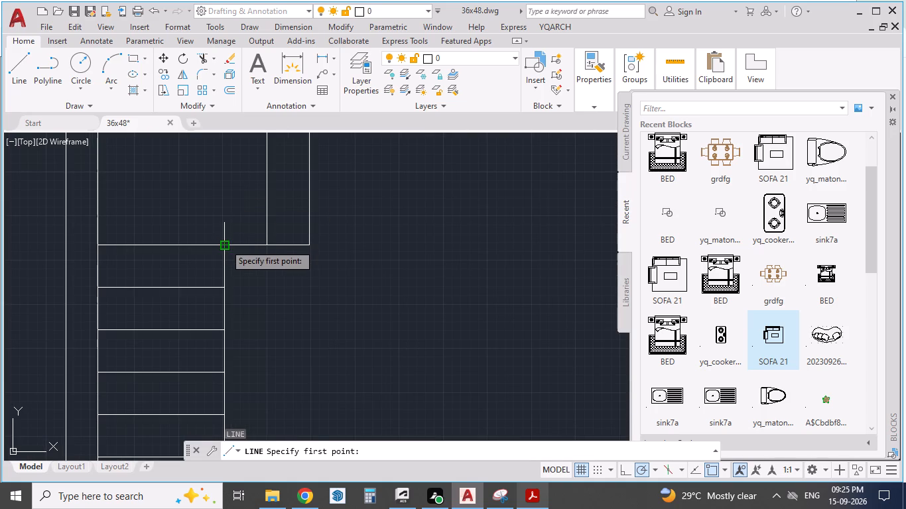
left_click(225, 244)
scroll(224, 245, "down", 2)
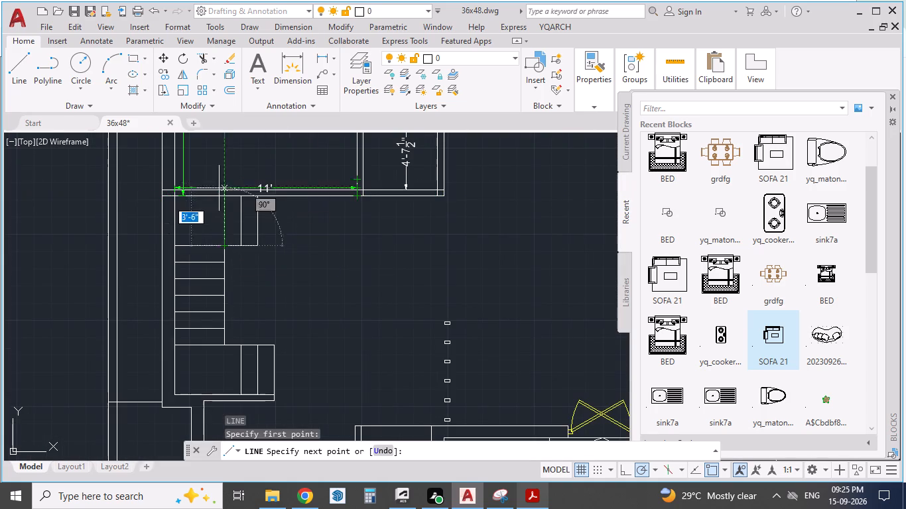
scroll(232, 194, "up", 2)
left_click(204, 203)
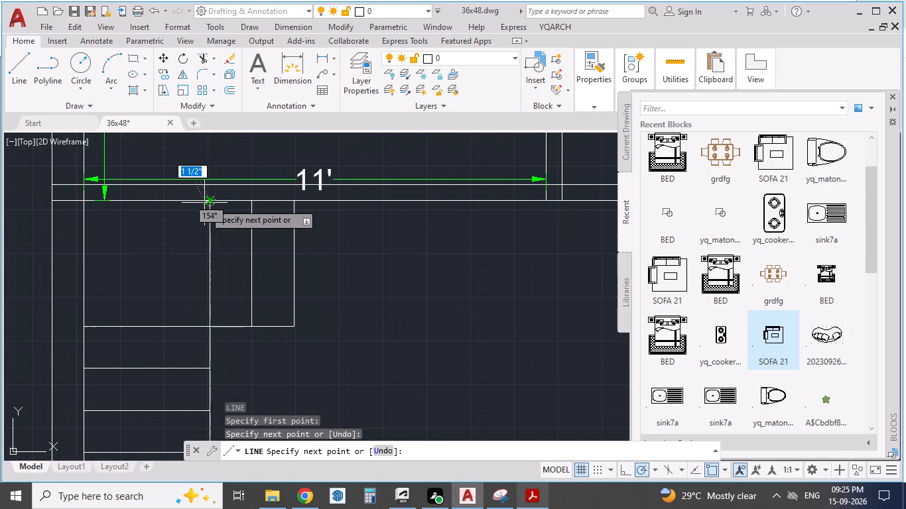
key("Return")
Draw a vertical line from the bottom inner corner of the straight flight down to the staircase's lower edge.
scroll(212, 213, "down", 3)
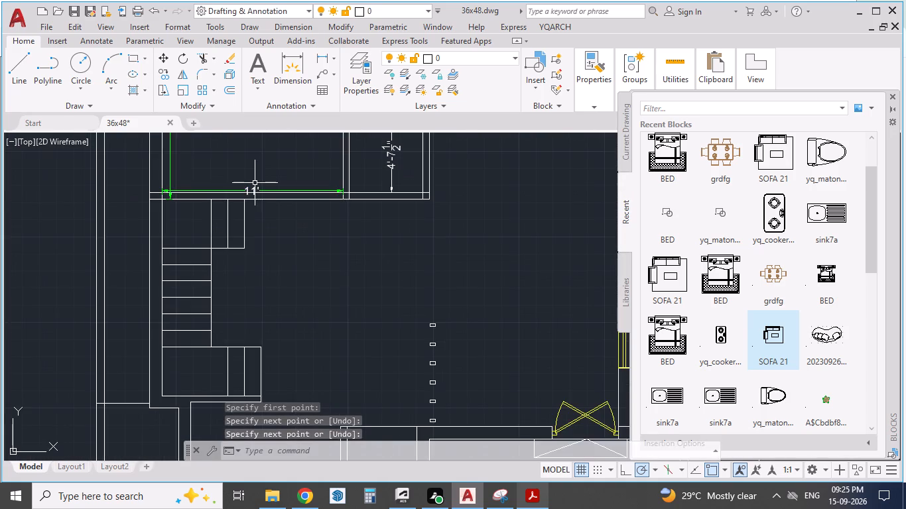
scroll(252, 194, "down", 2)
scroll(233, 274, "up", 3)
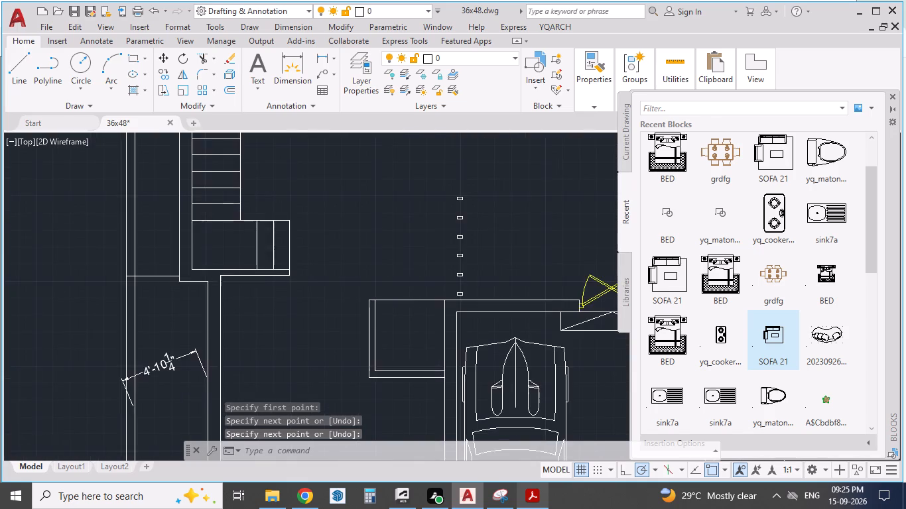
key("l")
key("Return")
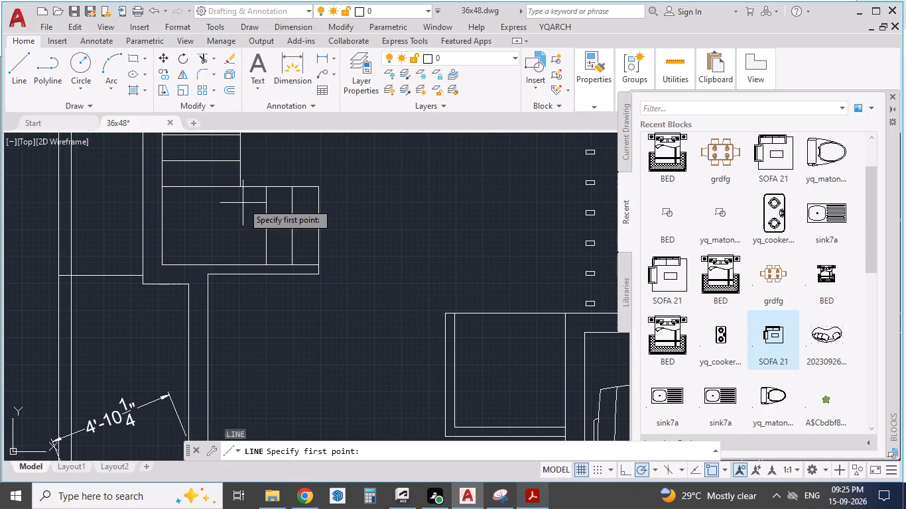
left_click(235, 192)
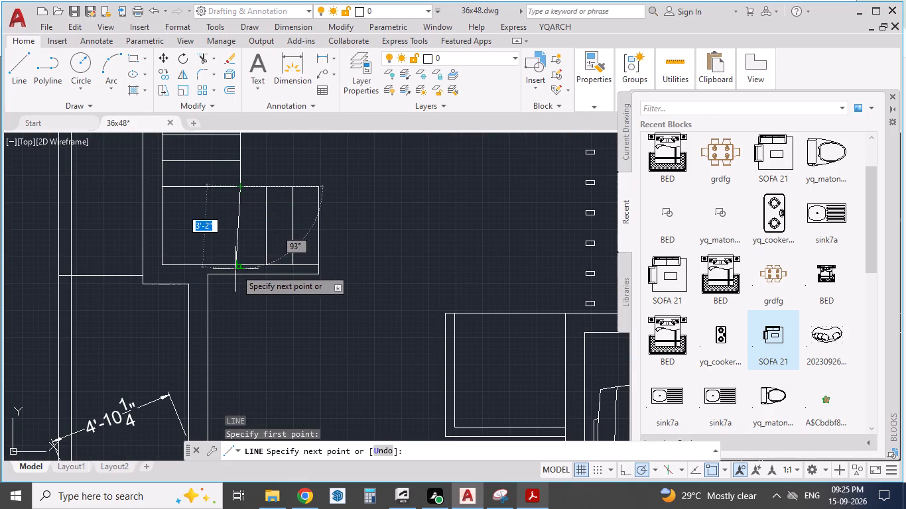
left_click(241, 269)
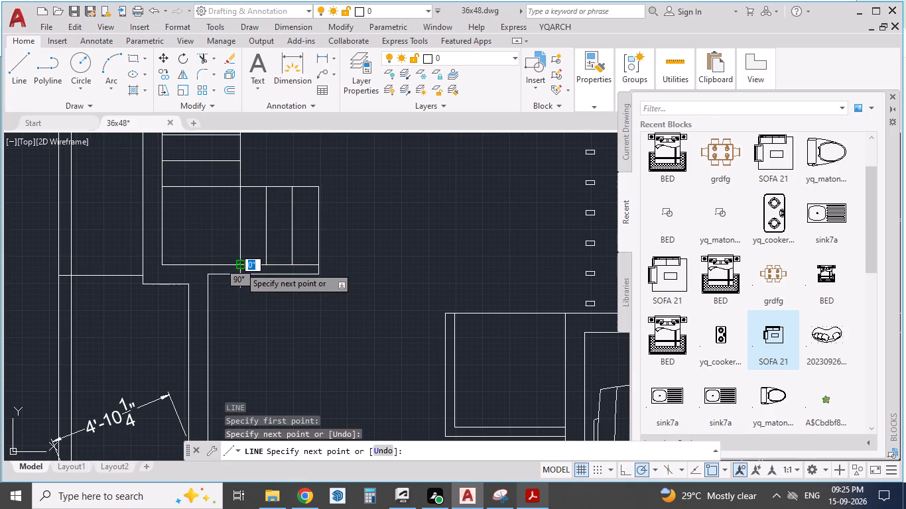
key("Return")
Offset the straight stair flight's inner edge line by 2" toward the dining area.
scroll(261, 266, "up", 2)
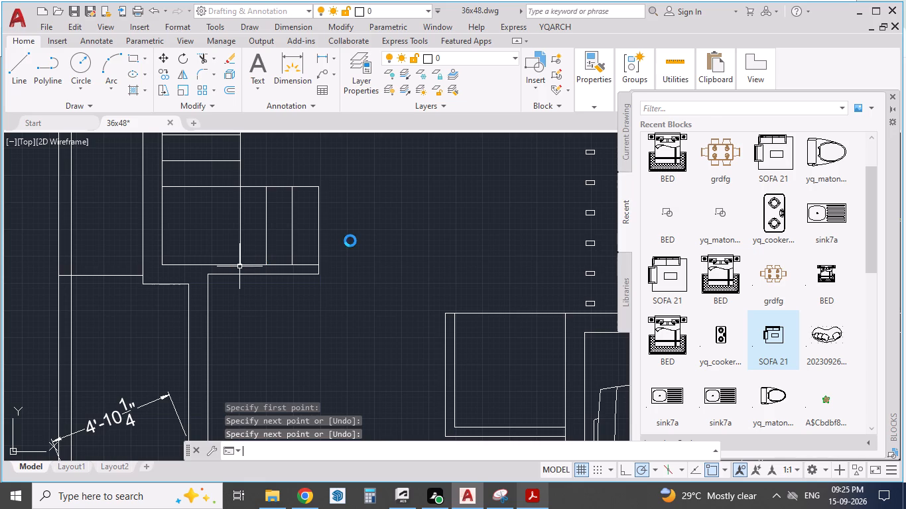
scroll(274, 313, "down", 2)
scroll(232, 131, "up", 2)
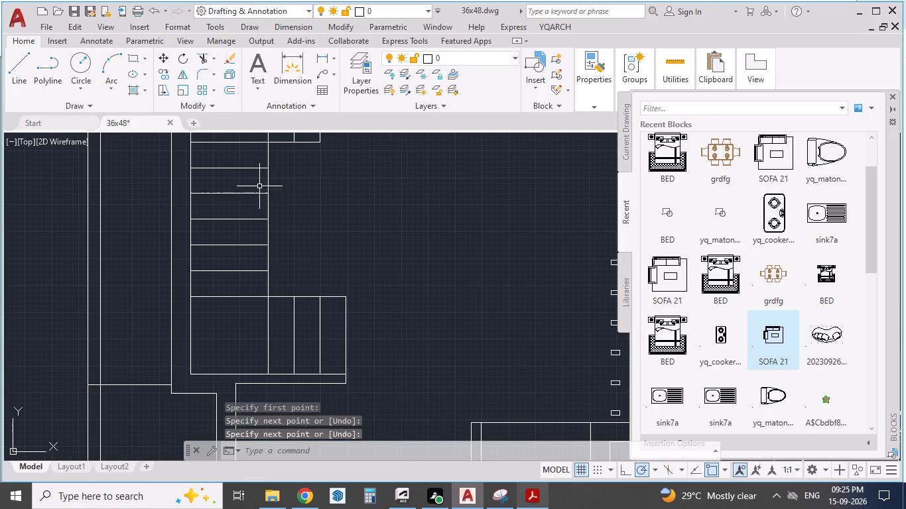
left_click(267, 210)
scroll(289, 278, "down", 1)
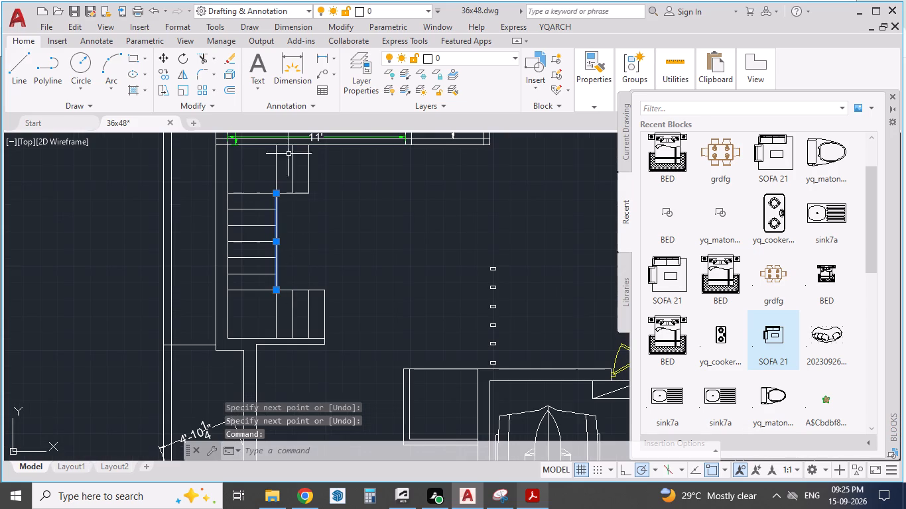
scroll(285, 183, "up", 2)
key("o")
key("Return")
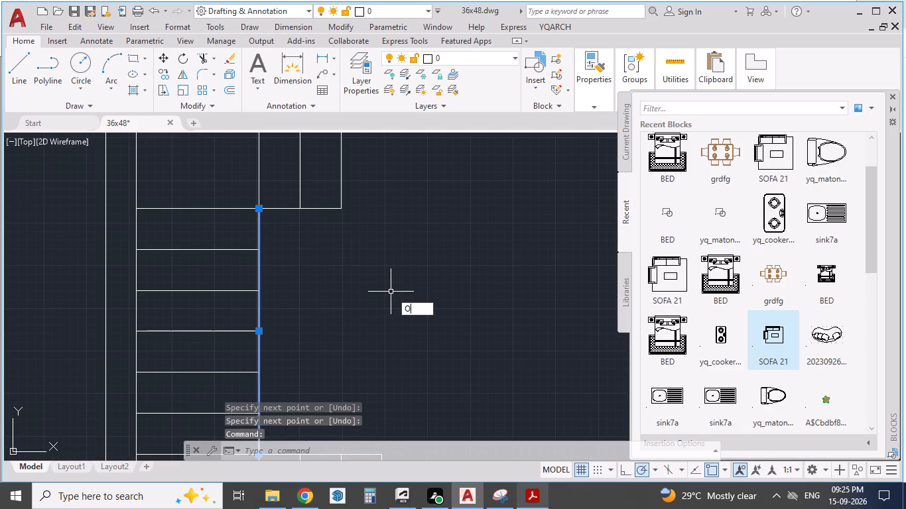
key("2")
key("shift+quotedbl")
key("Return")
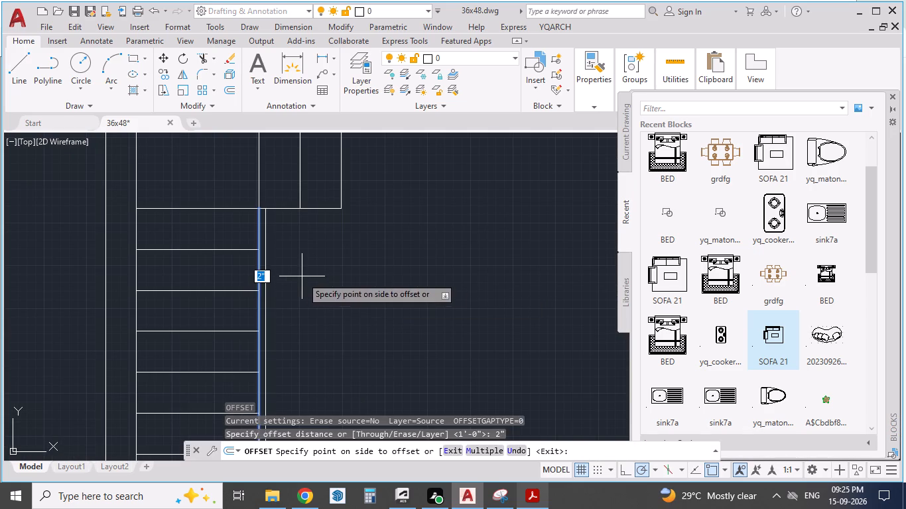
left_click(308, 277)
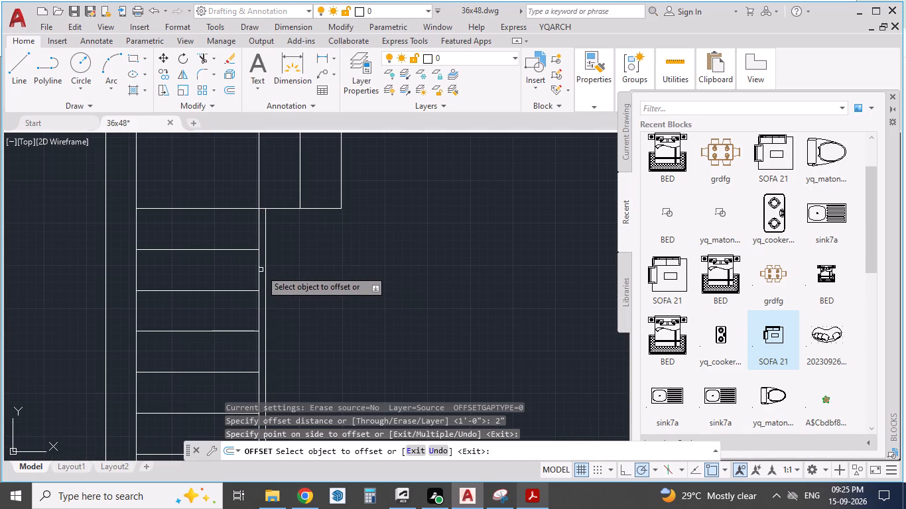
Offset the outer railing line of the straight stair flight by 1" back toward the treads.
scroll(265, 280, "up", 2)
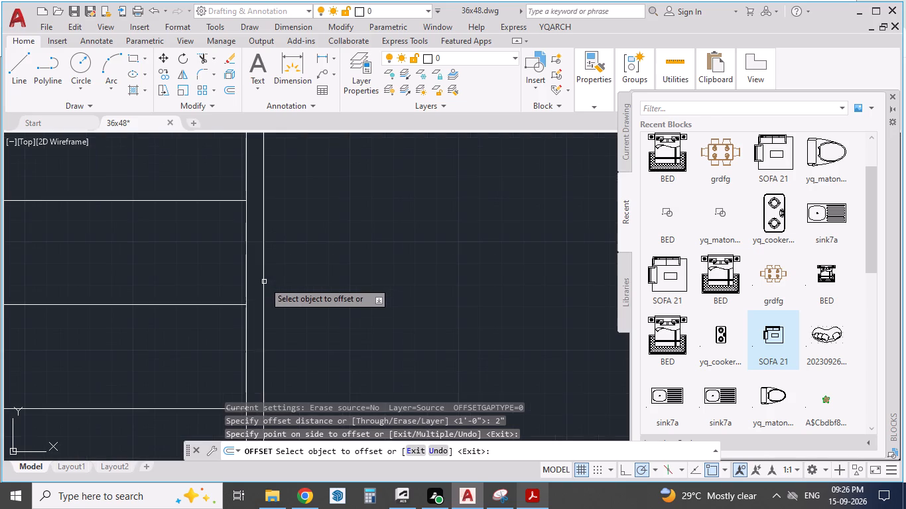
left_click(263, 281)
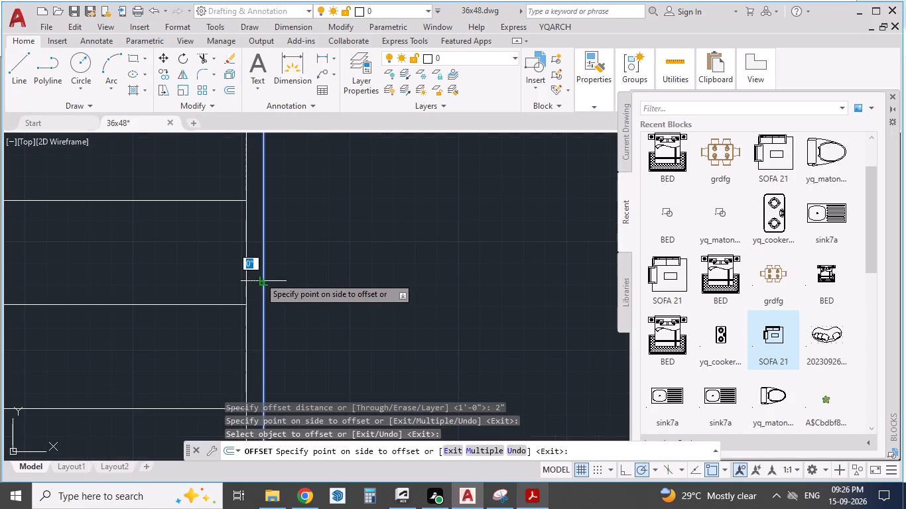
type("1\"")
key("Return")
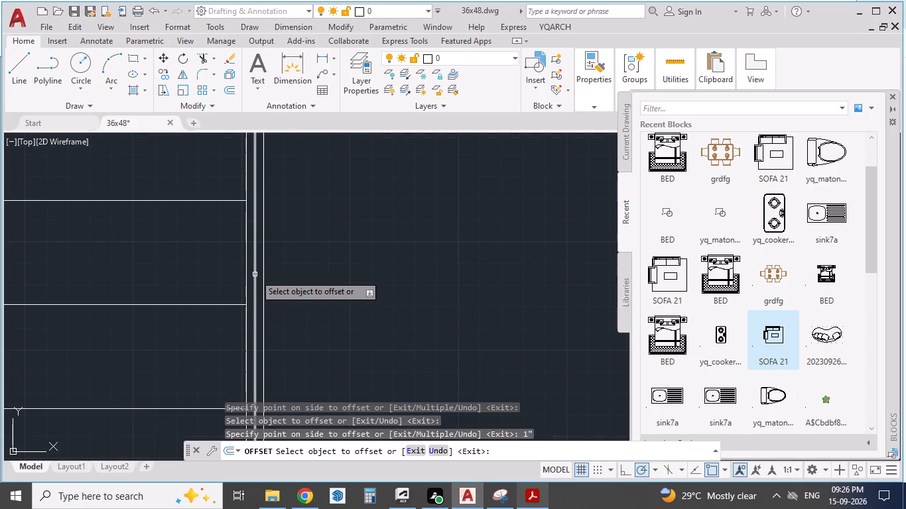
left_click(255, 274)
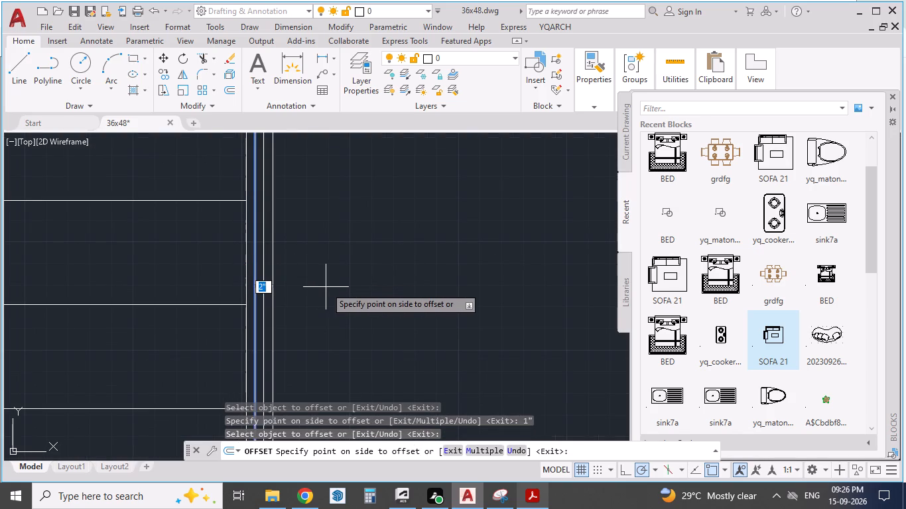
key("Escape")
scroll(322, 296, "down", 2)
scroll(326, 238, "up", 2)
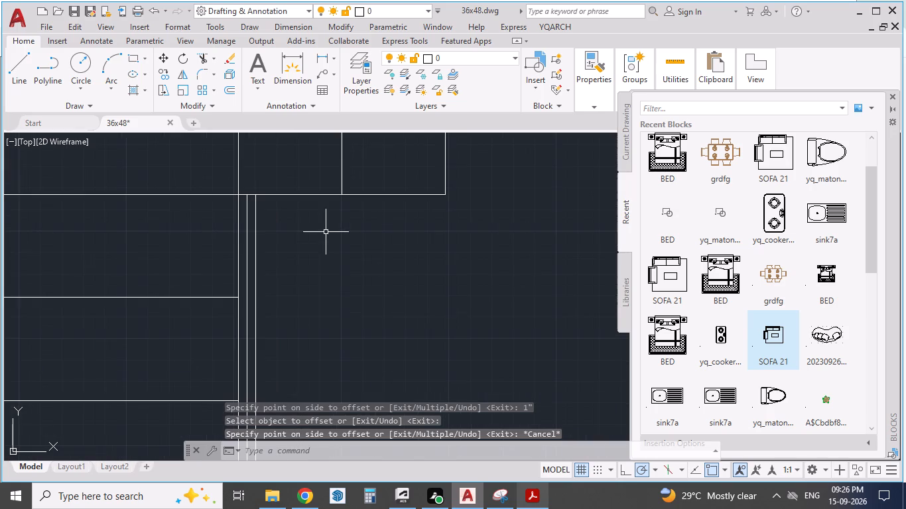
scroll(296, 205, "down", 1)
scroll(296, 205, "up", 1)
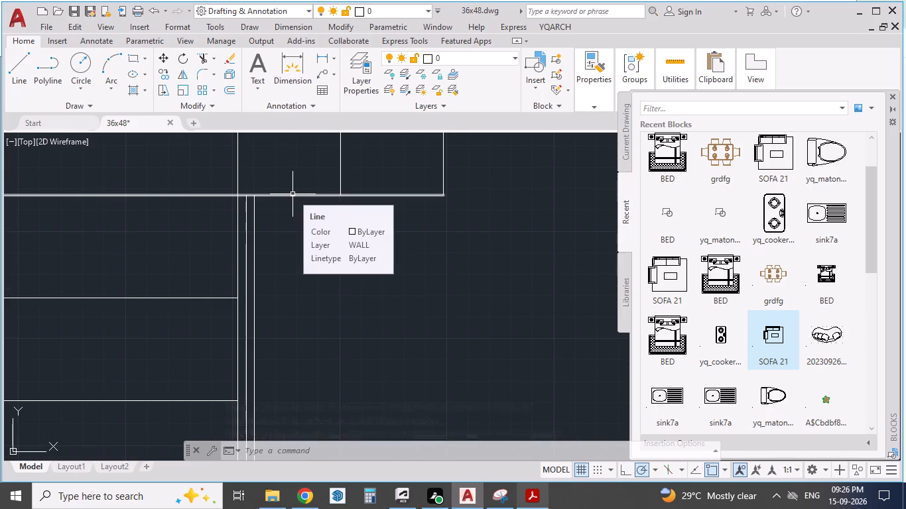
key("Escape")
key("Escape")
Trim the straight-flight portions of the two horizontal lines that continue from the upper and lower turns of the staircase.
scroll(330, 215, "down", 2)
key("Escape")
key("Escape")
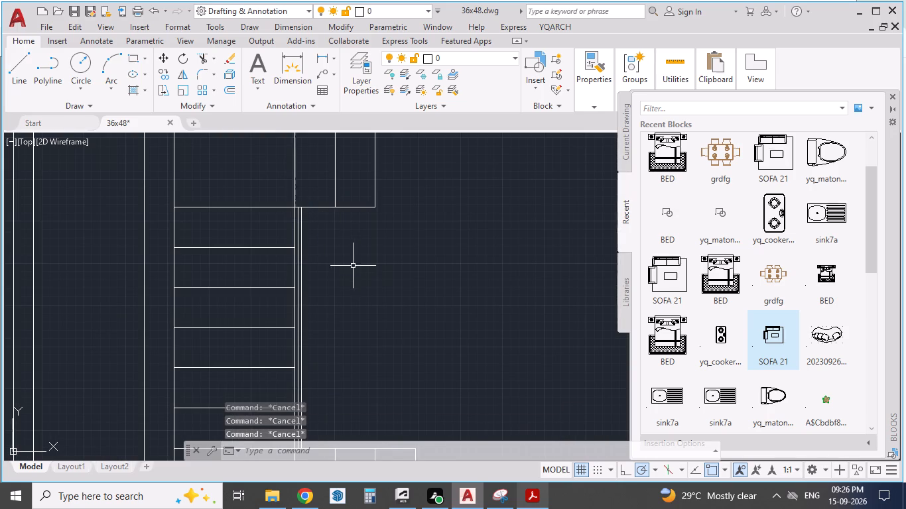
type("TR")
key("Return")
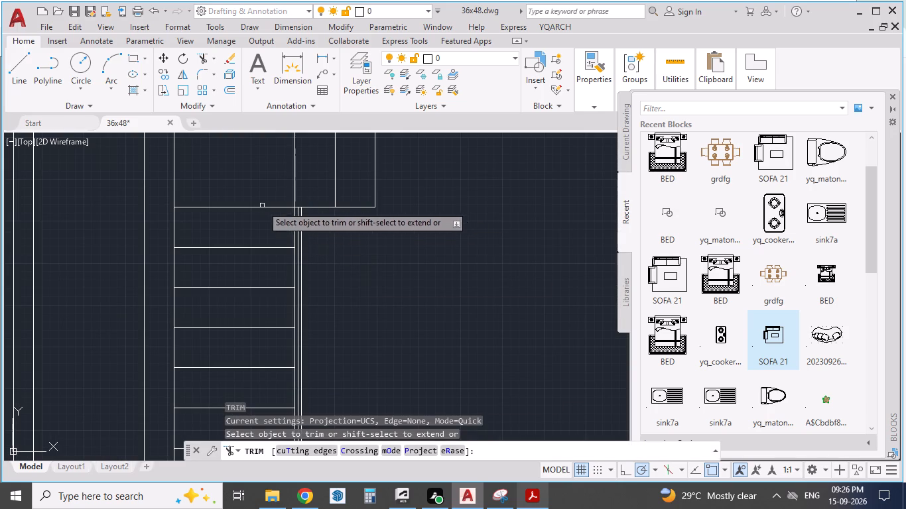
left_click(259, 208)
scroll(269, 188, "down", 2)
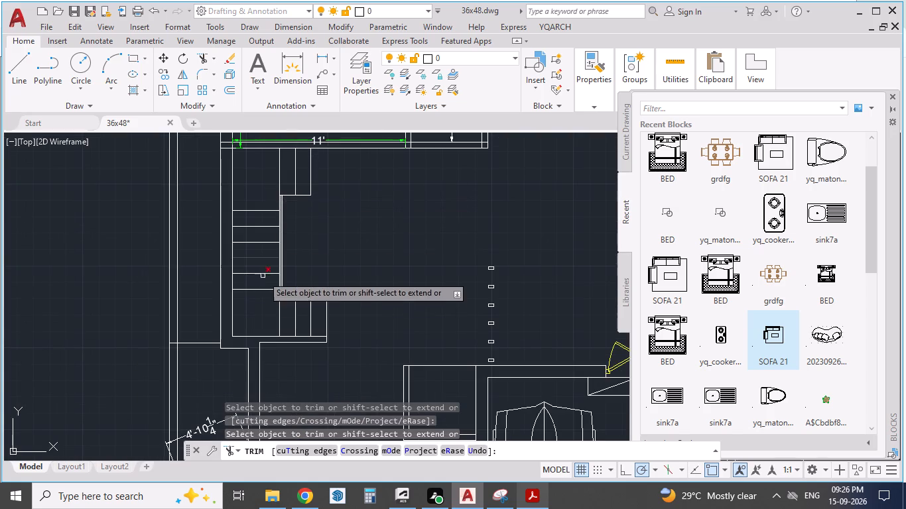
scroll(259, 288, "up", 1)
left_click(258, 292)
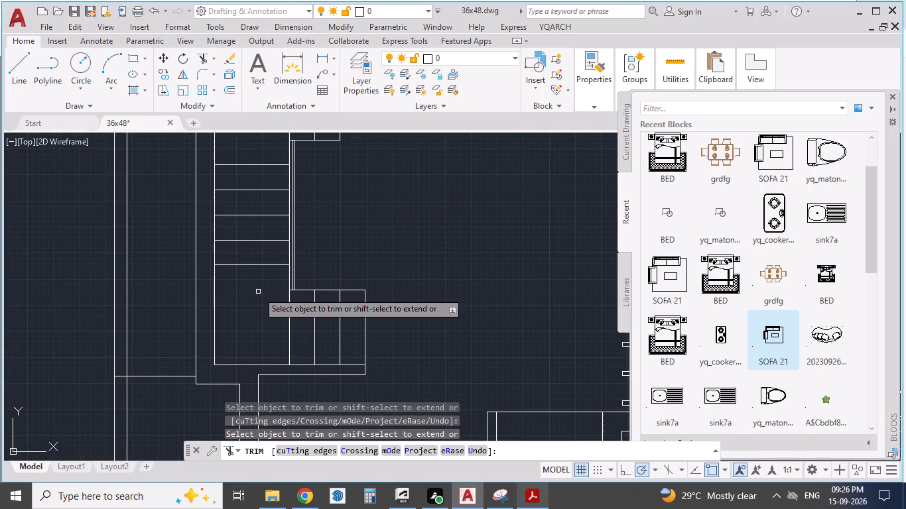
key("Escape")
key("Escape")
Draw a horizontal line across the top of the straight flight, from its inner corner to the outer stair wall.
scroll(294, 327, "down", 1)
scroll(279, 221, "up", 2)
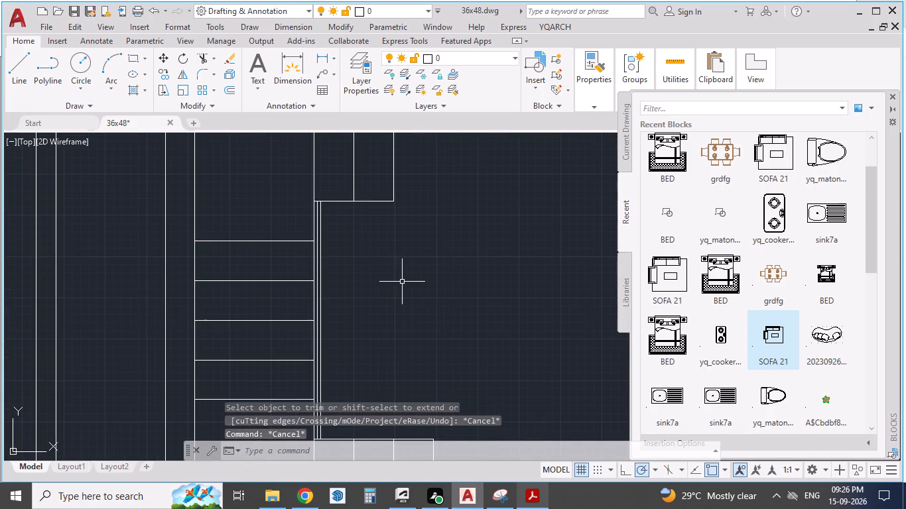
key("l")
key("Return")
scroll(302, 201, "up", 2)
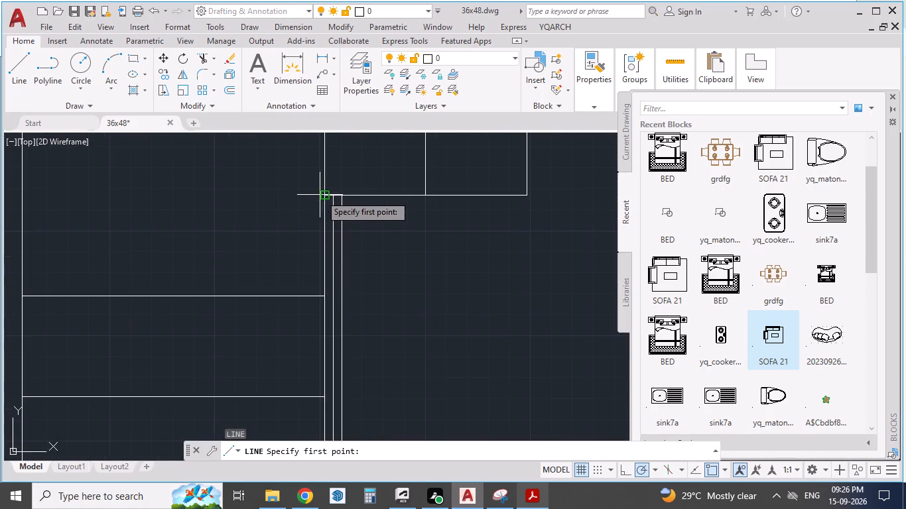
left_click(326, 194)
left_click(21, 196)
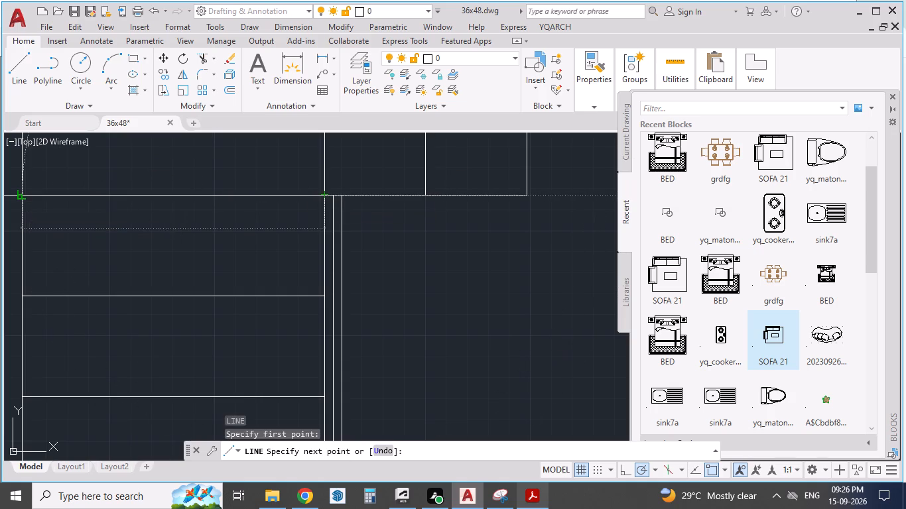
key("Return")
Draw a 3' horizontal line across the bottom of the straight flight, from its inner corner to the outer stair wall.
scroll(161, 184, "down", 4)
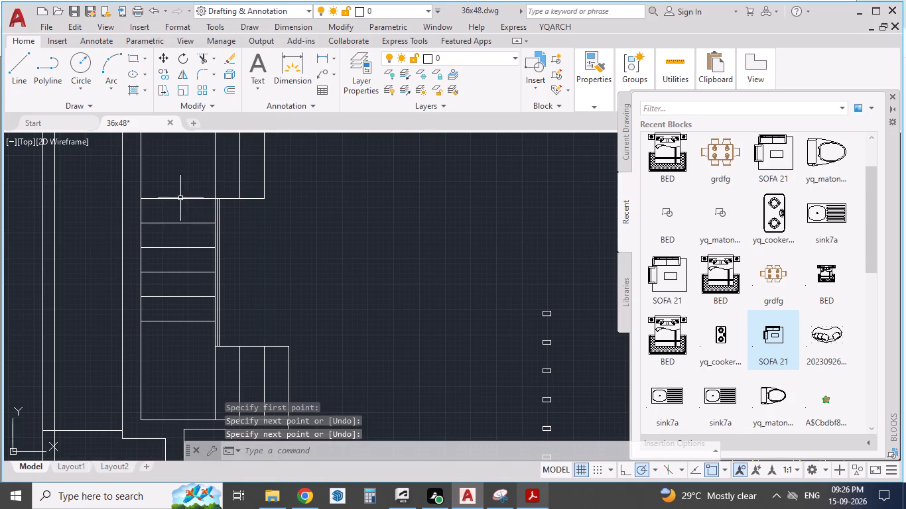
scroll(164, 353, "up", 1)
key("l")
key("Return")
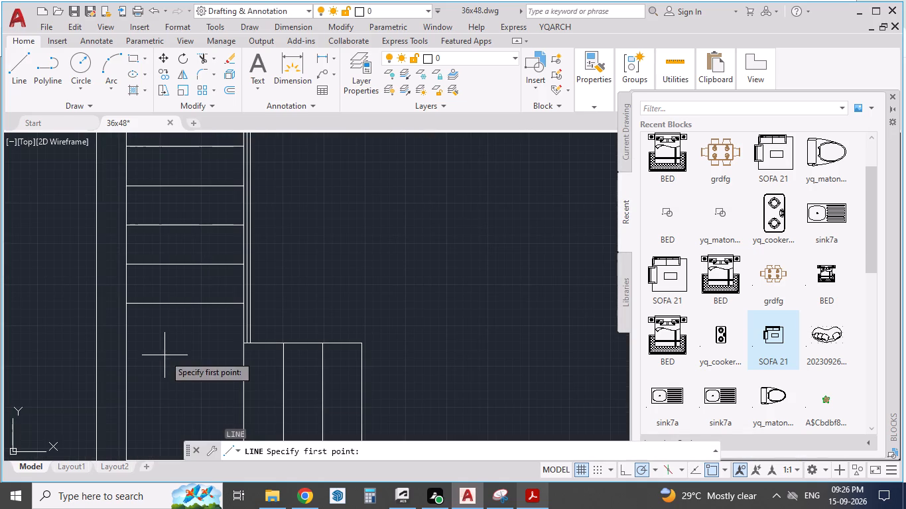
left_click(239, 340)
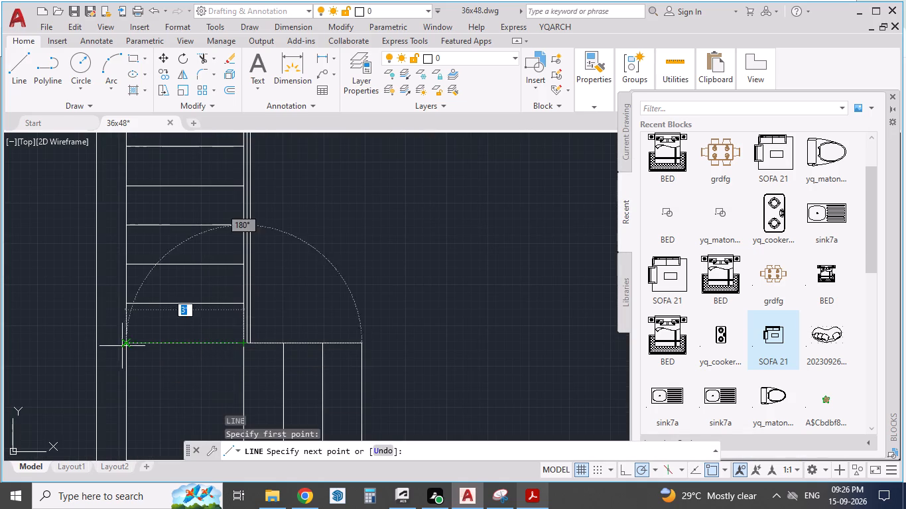
left_click(125, 342)
key("Return")
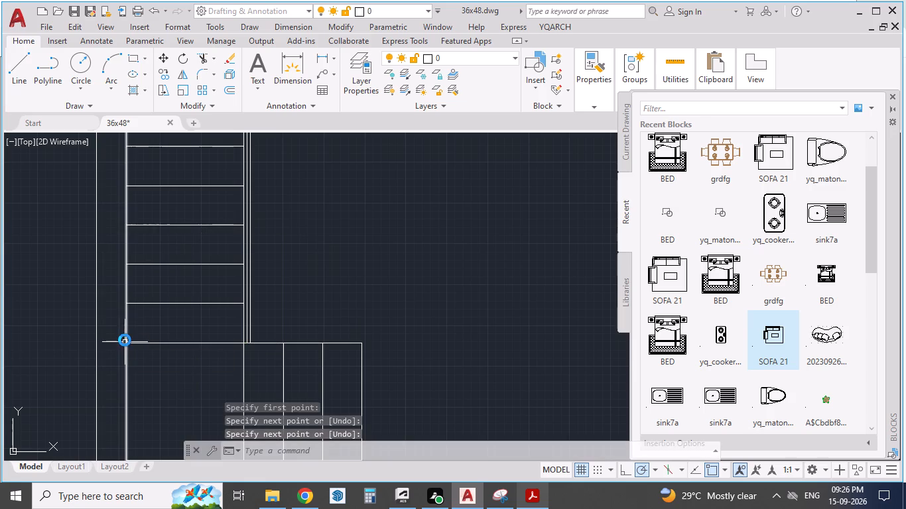
Offset the lower edge of the upper stair turn downward twice at 1" spacing to form its railing lines.
scroll(133, 341, "down", 2)
scroll(138, 346, "up", 1)
scroll(138, 346, "down", 2)
scroll(215, 188, "up", 2)
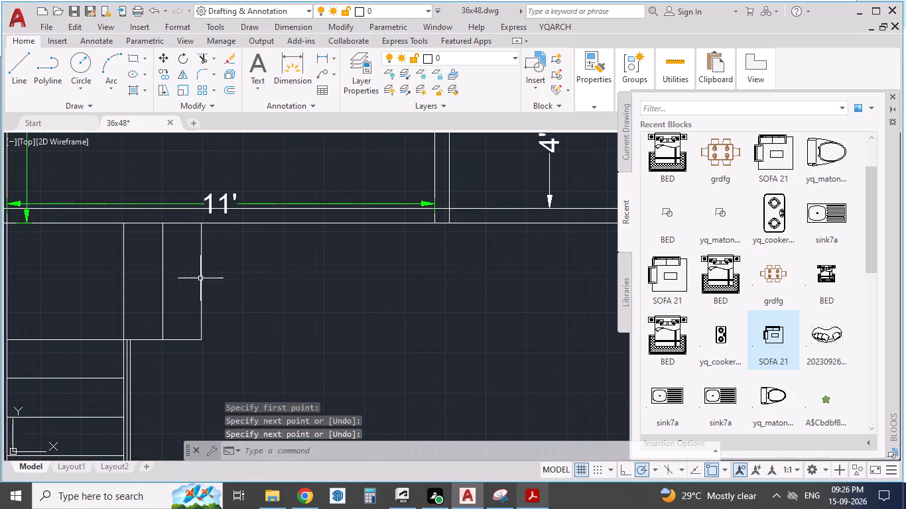
left_click(176, 340)
scroll(267, 269, "down", 2)
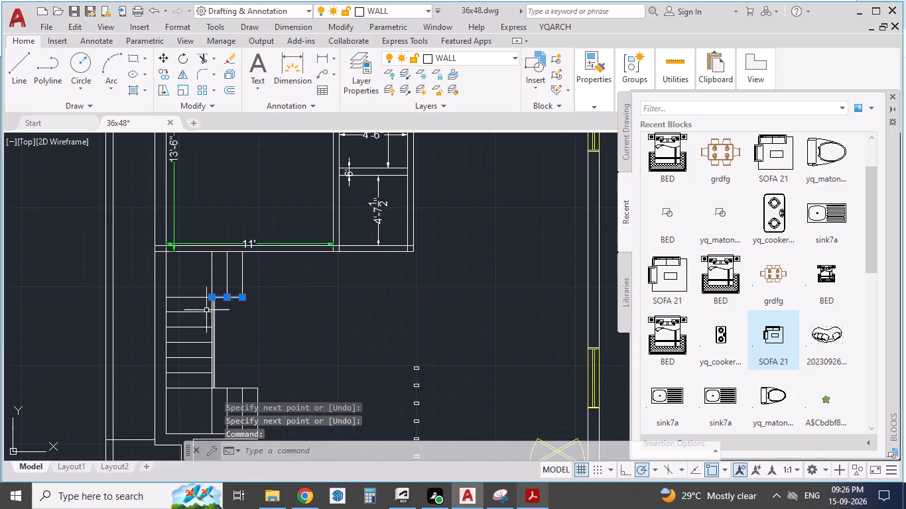
scroll(206, 310, "up", 3)
key("o")
key("Return")
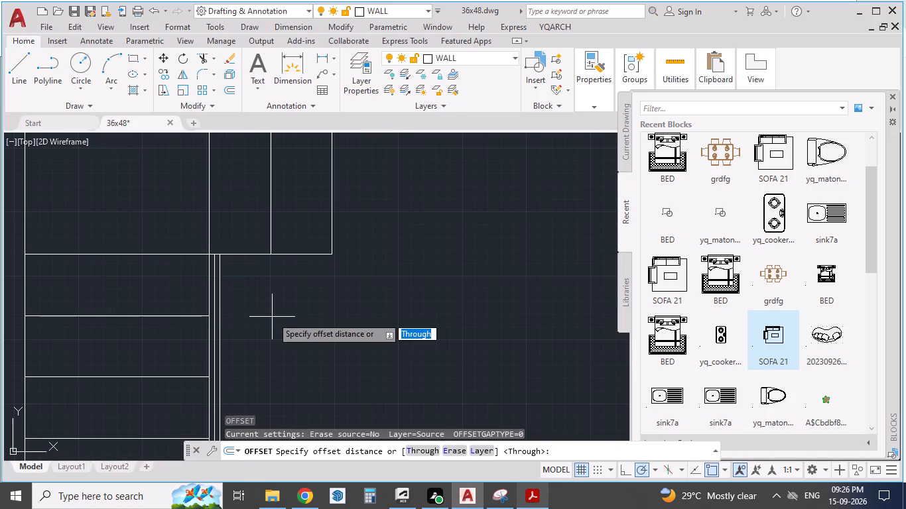
key("1")
key("shift+quotedbl")
key("Return")
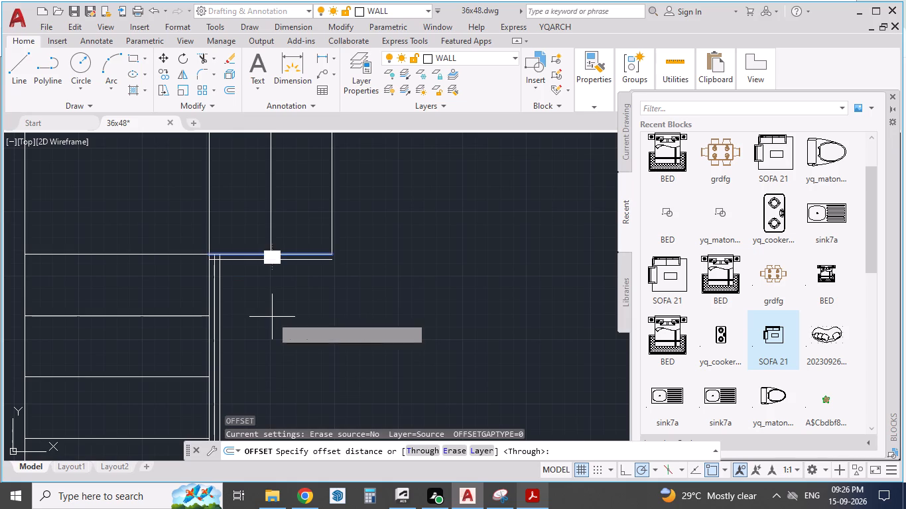
left_click(271, 319)
left_click(244, 260)
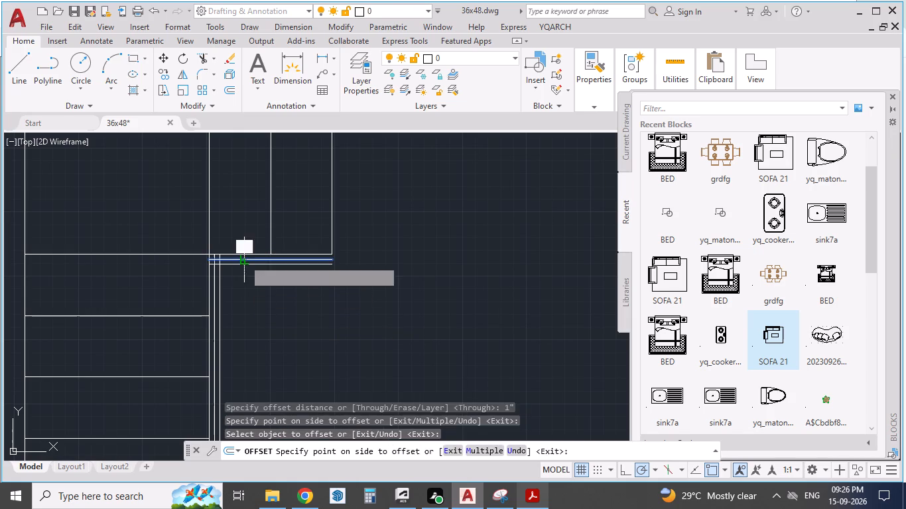
left_click(244, 281)
Offset the upper edge of the lower stair turn upward twice at 1" spacing to form its railing lines.
scroll(283, 233, "down", 2)
scroll(276, 363, "up", 1)
scroll(268, 265, "down", 3)
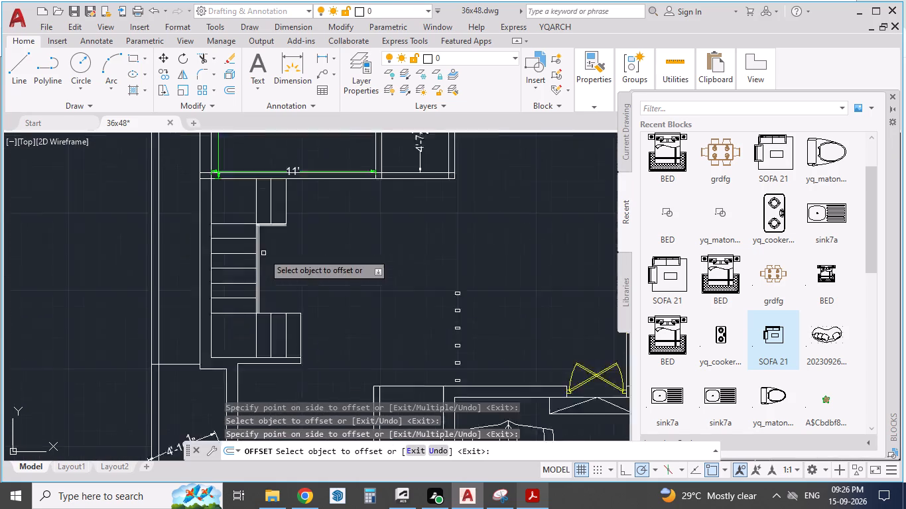
scroll(261, 332, "up", 2)
scroll(274, 239, "up", 2)
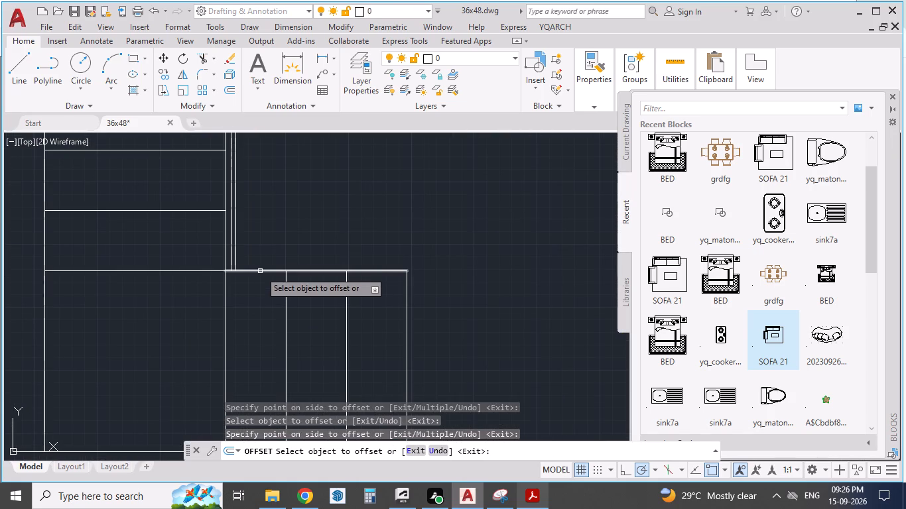
left_click(260, 271)
left_click(256, 256)
left_click(263, 266)
left_click(259, 253)
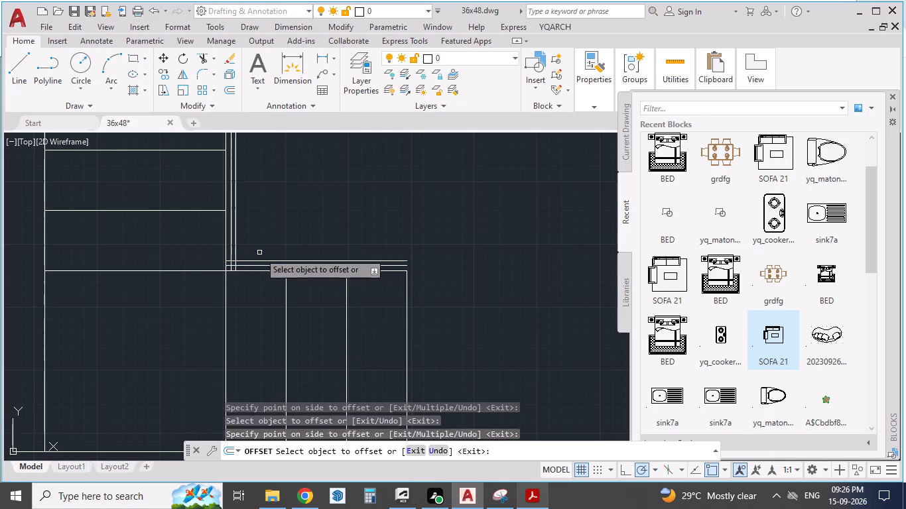
scroll(224, 331, "down", 3)
key("Escape")
key("Escape")
scroll(227, 241, "up", 3)
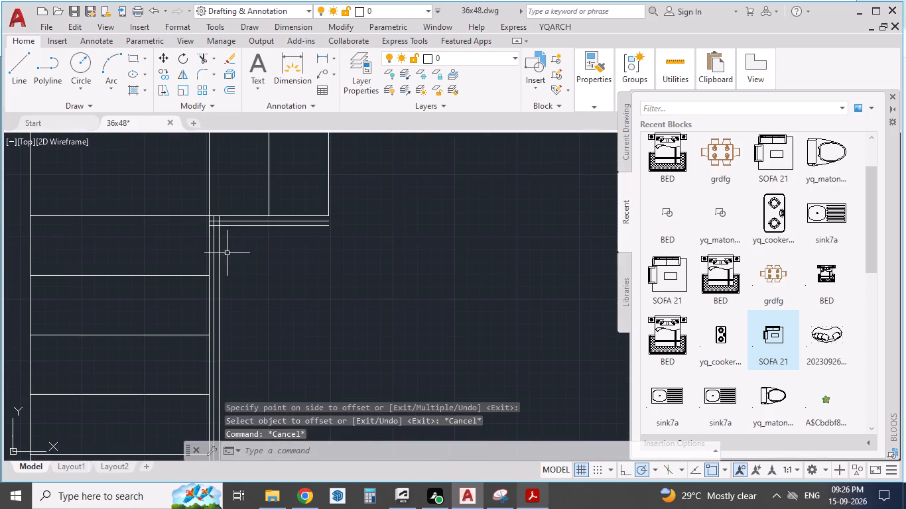
scroll(234, 258, "up", 1)
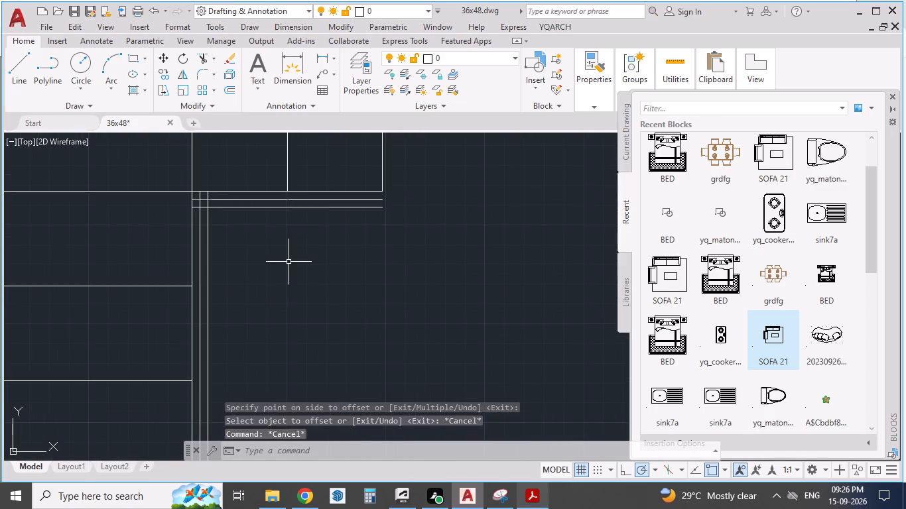
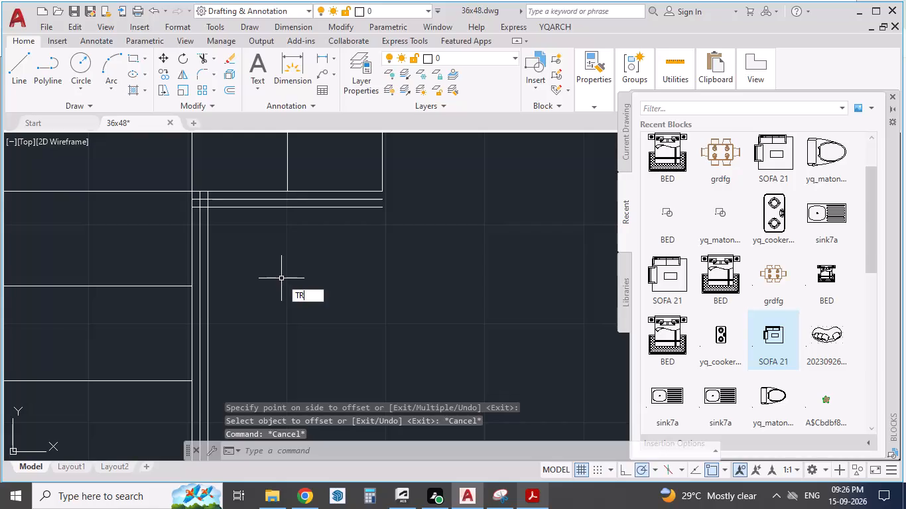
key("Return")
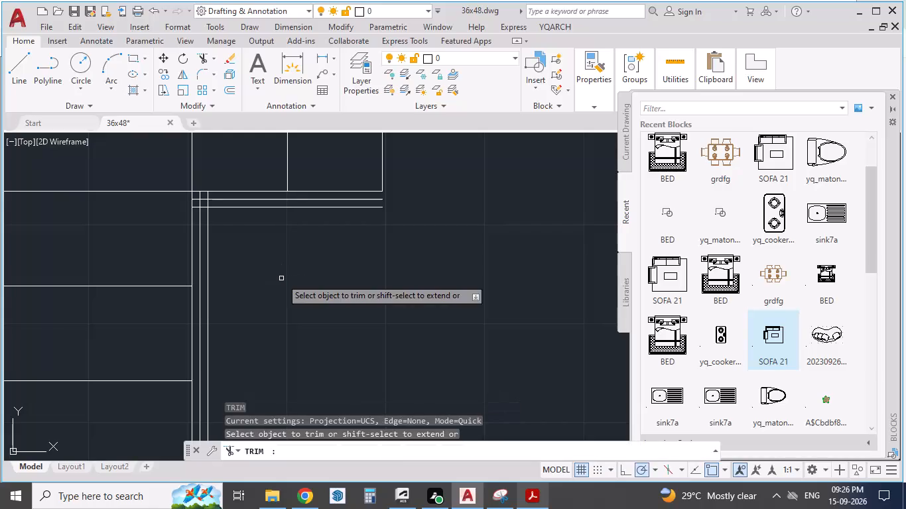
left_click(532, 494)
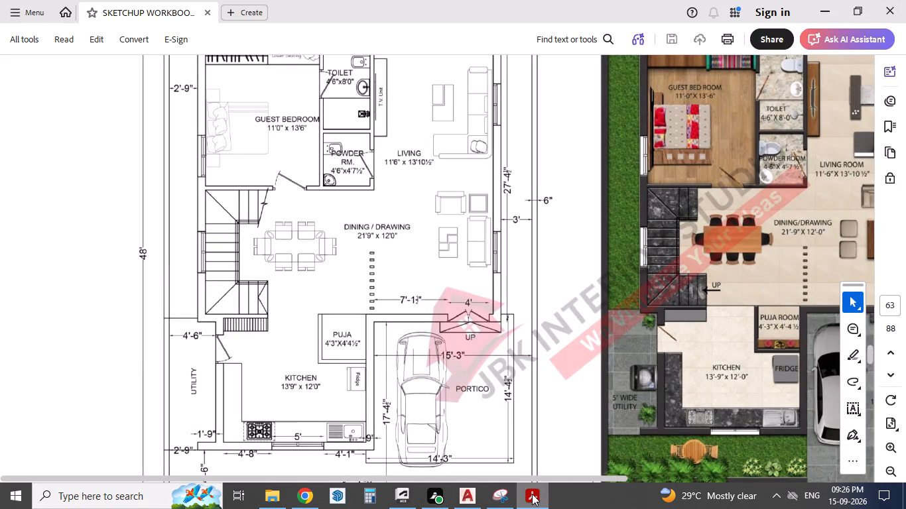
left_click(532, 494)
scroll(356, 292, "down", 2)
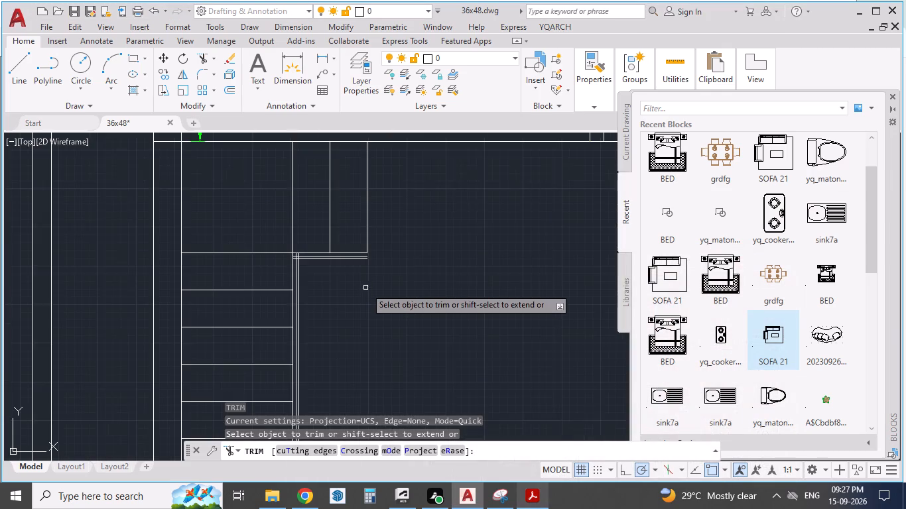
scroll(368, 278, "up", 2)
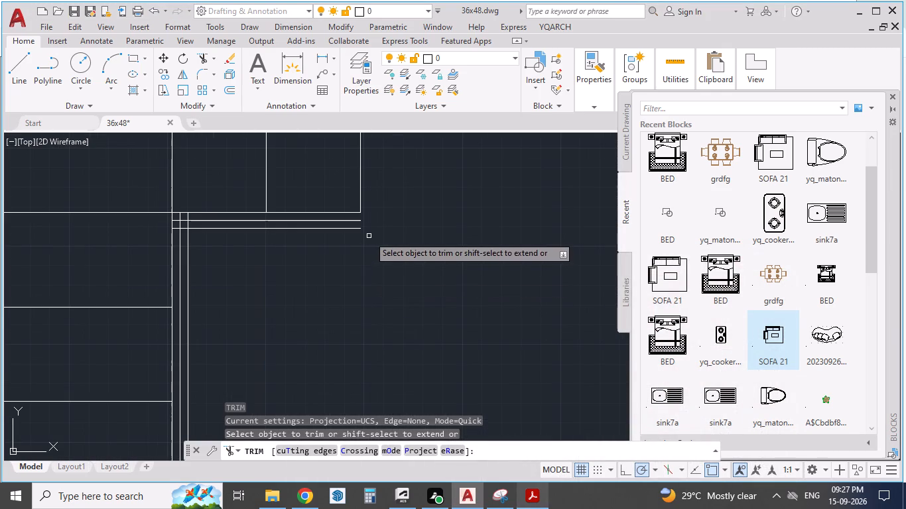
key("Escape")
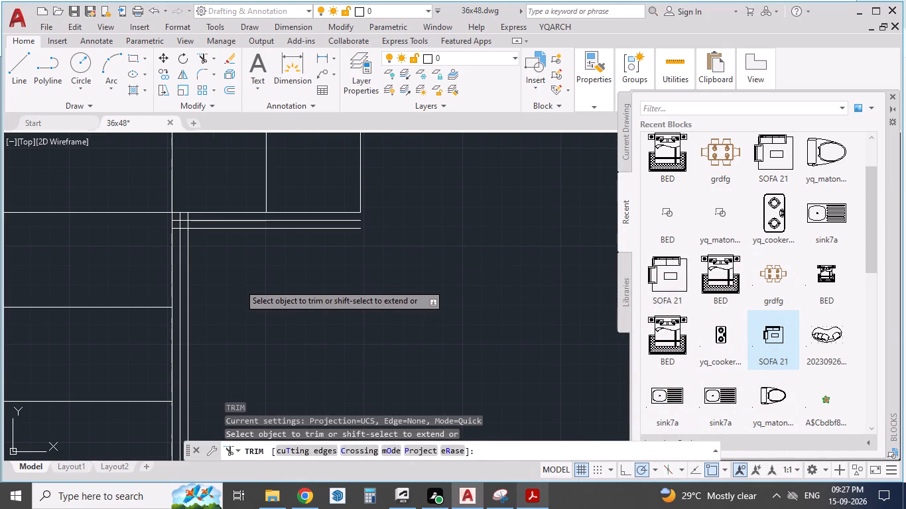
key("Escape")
Extend the end lines of the upper and lower stair flights to the outermost offset line beside each landing.
type("EX")
key("Return")
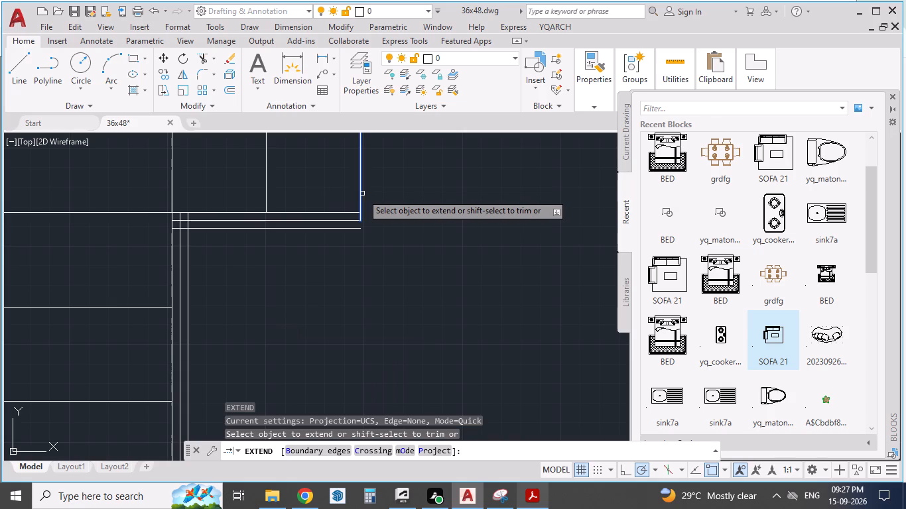
left_click(361, 192)
left_click(359, 192)
scroll(365, 203, "down", 3)
scroll(375, 351, "up", 2)
left_click(393, 341)
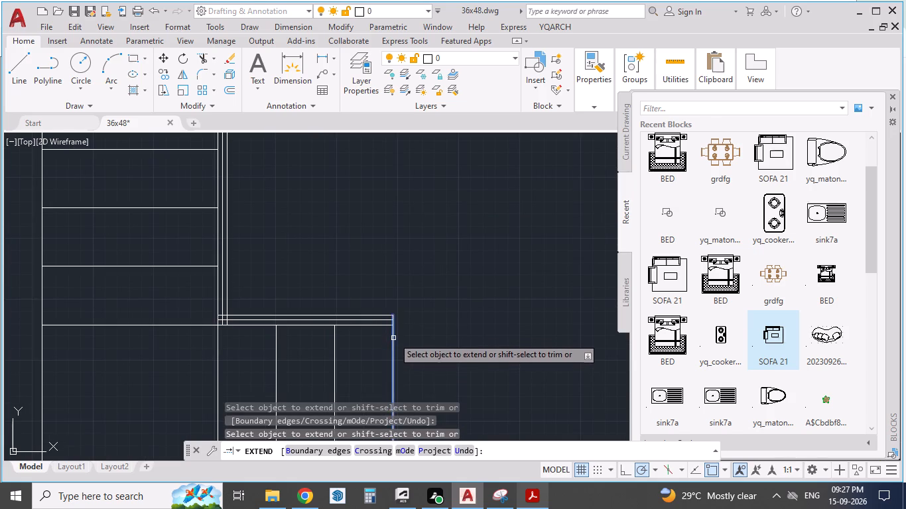
left_click(393, 336)
Extend the three lowest tread lines of the middle stair flight across both offset lines to the outer one.
scroll(311, 327, "down", 1)
scroll(237, 282, "up", 3)
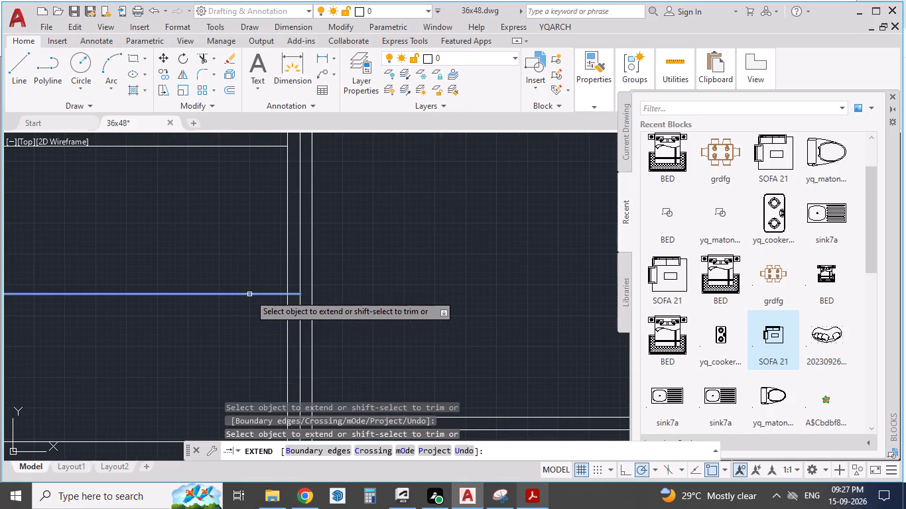
left_click(249, 294)
left_click(263, 294)
scroll(249, 239, "down", 2)
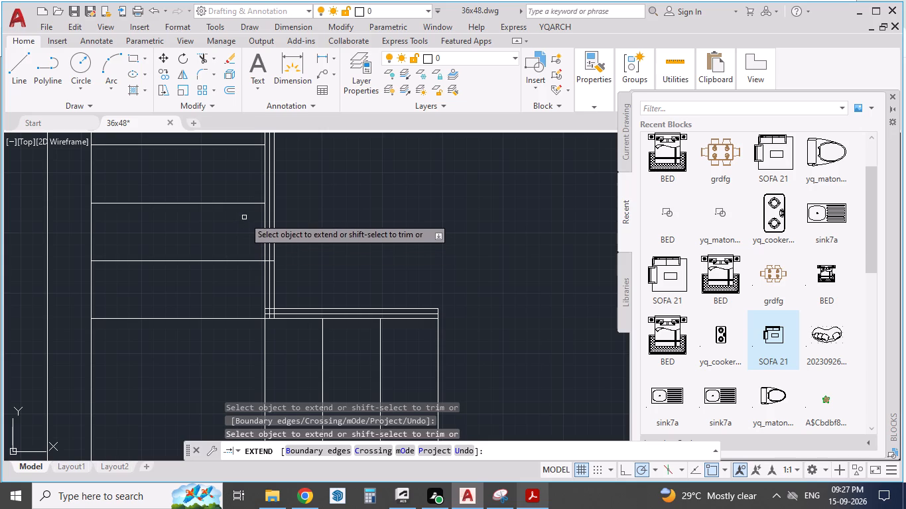
left_click(245, 202)
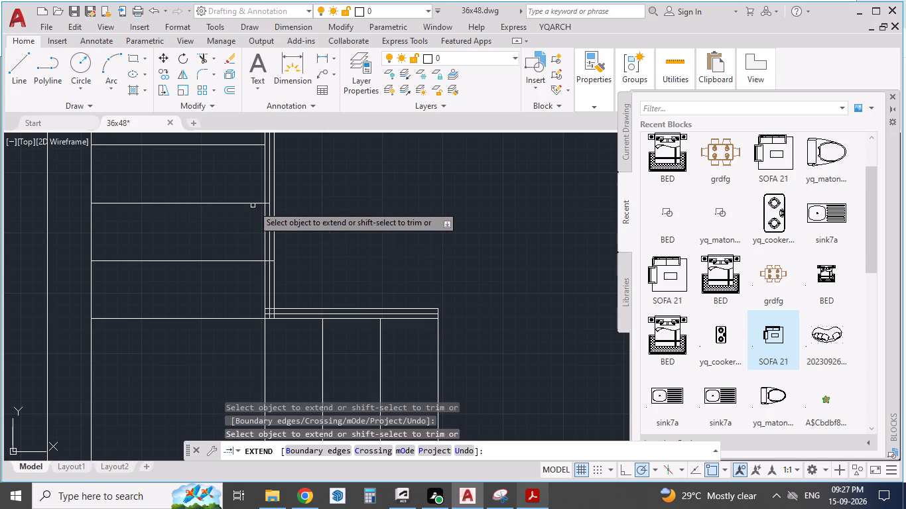
left_click(259, 204)
scroll(250, 231, "down", 1)
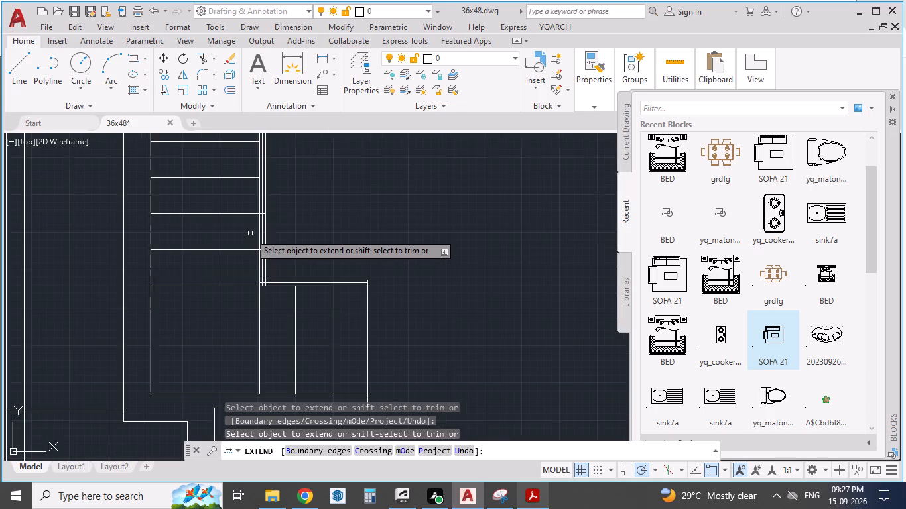
scroll(250, 215, "up", 2)
scroll(253, 258, "down", 2)
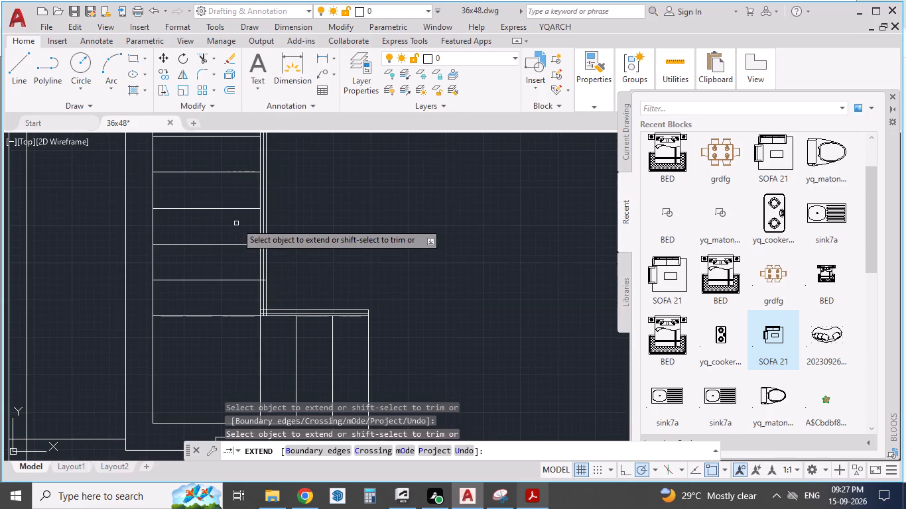
scroll(241, 210, "up", 2)
left_click(249, 207)
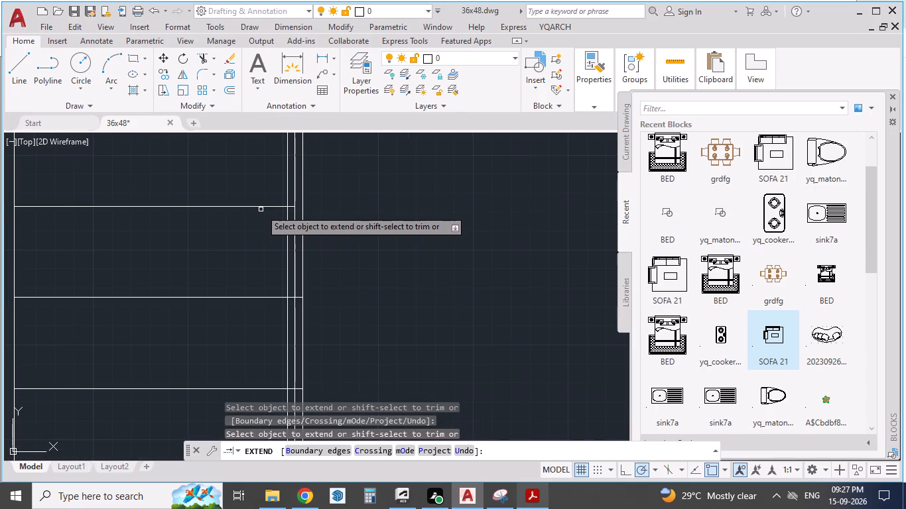
left_click(265, 207)
Extend the two remaining upper tread lines of the middle stair flight to the outer offset line.
scroll(253, 243, "down", 2)
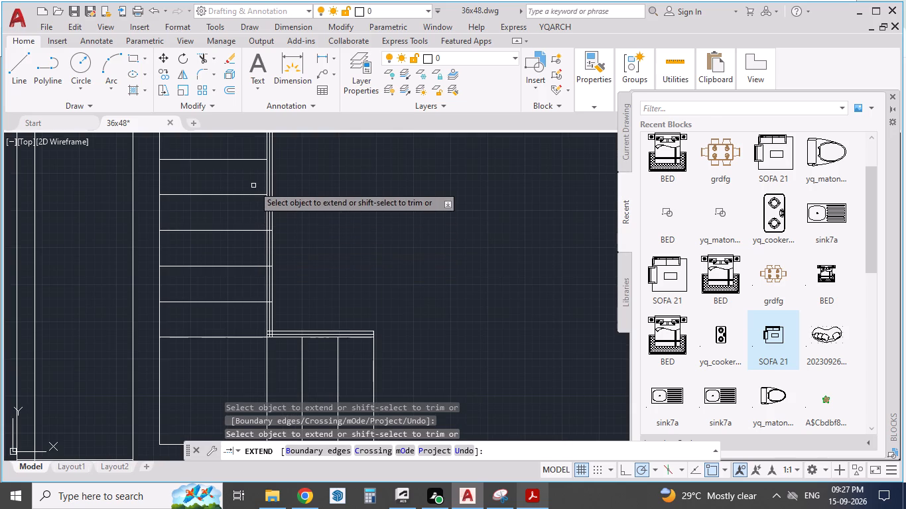
left_click(256, 195)
scroll(256, 195, "up", 2)
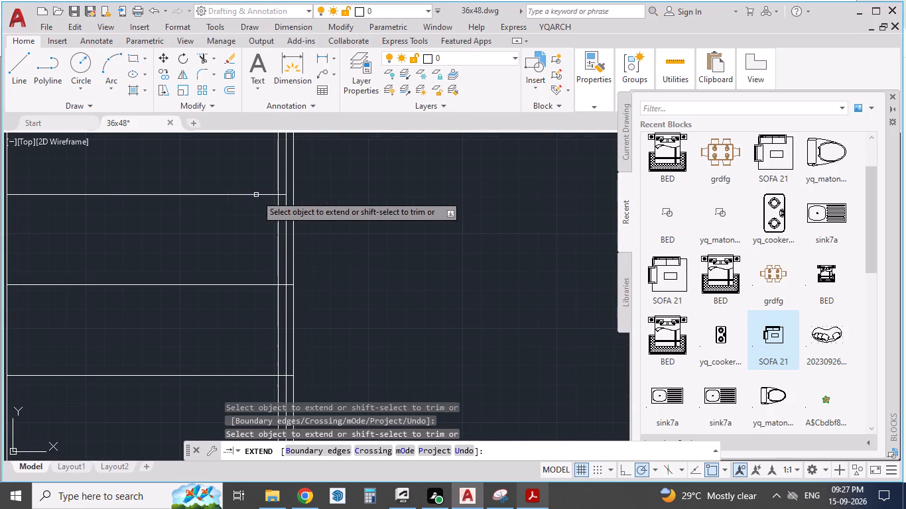
left_click(265, 196)
scroll(229, 288, "down", 2)
scroll(236, 220, "up", 2)
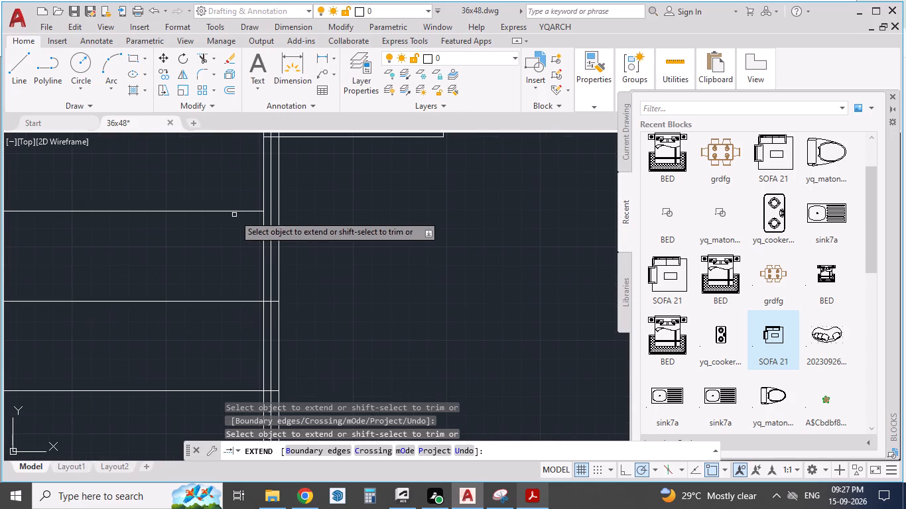
left_click(245, 212)
left_click(256, 211)
Extend the two vertical tread lines of the lower stair flight up to the outermost offset line.
scroll(190, 240, "down", 1)
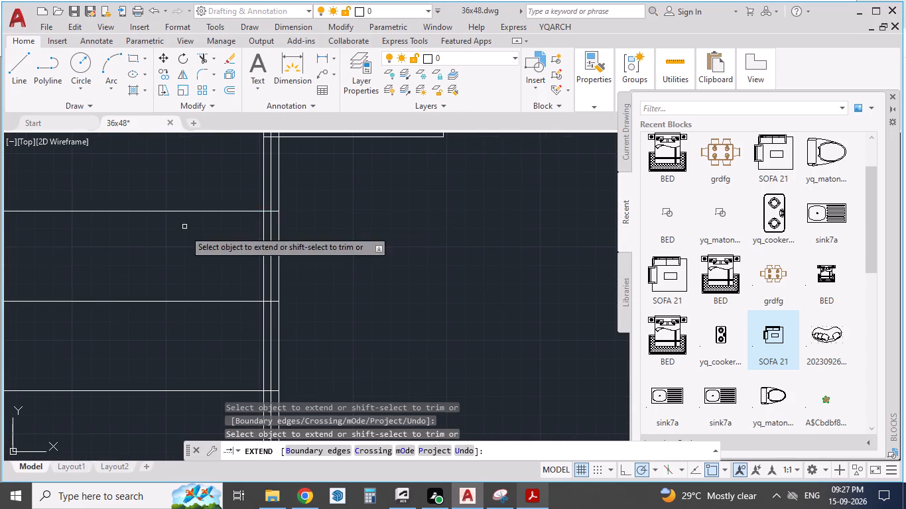
scroll(184, 232, "down", 1)
scroll(300, 218, "down", 2)
scroll(319, 267, "up", 2)
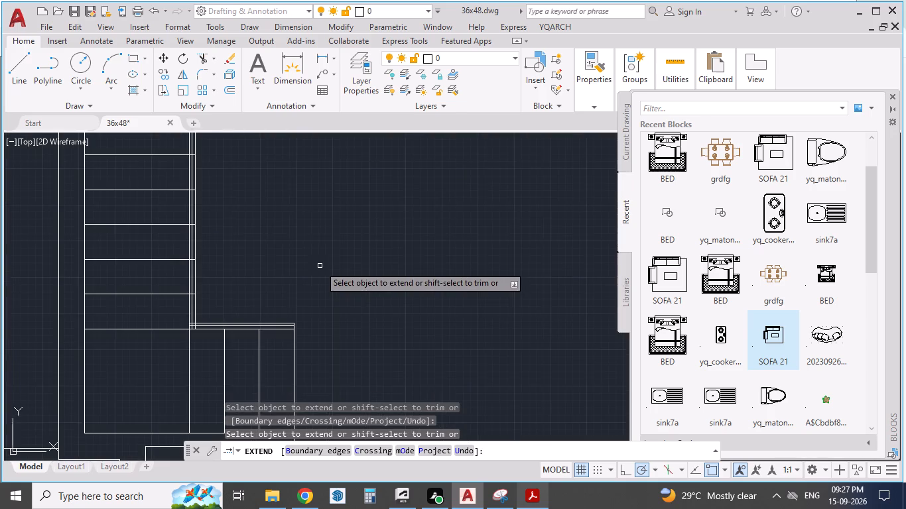
scroll(267, 312, "up", 1)
scroll(280, 241, "down", 2)
scroll(247, 336, "up", 3)
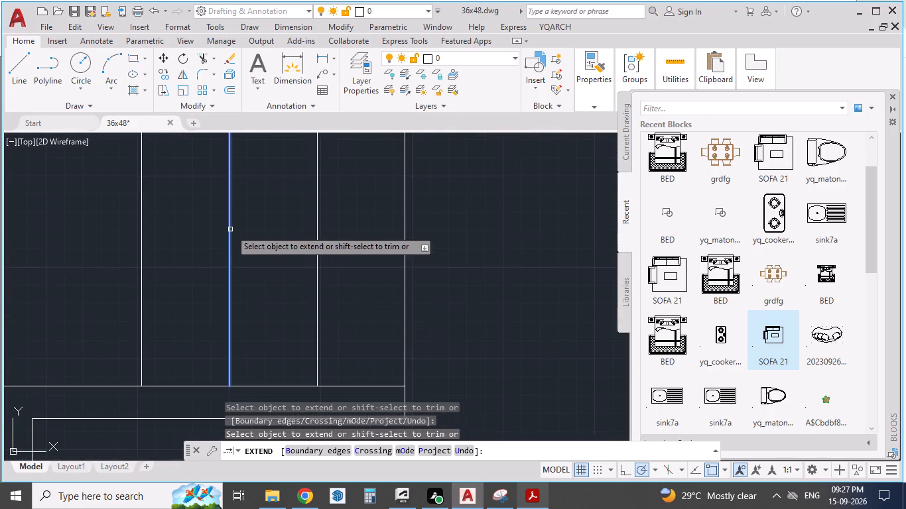
scroll(230, 274, "down", 2)
scroll(234, 223, "up", 2)
left_click(217, 233)
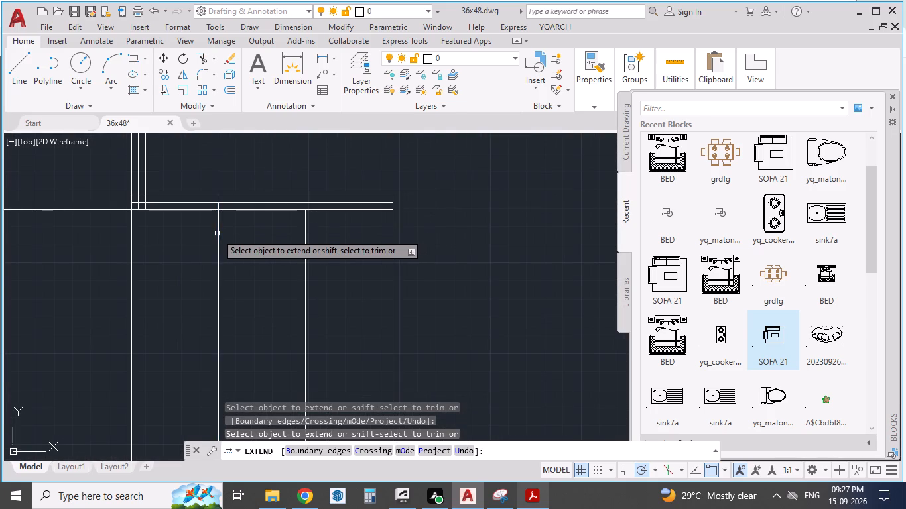
left_click(219, 223)
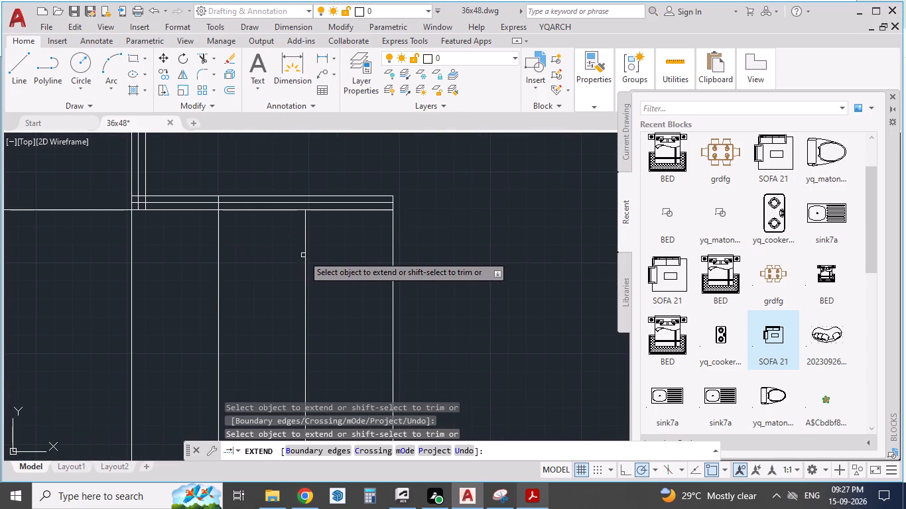
left_click(303, 254)
left_click(304, 241)
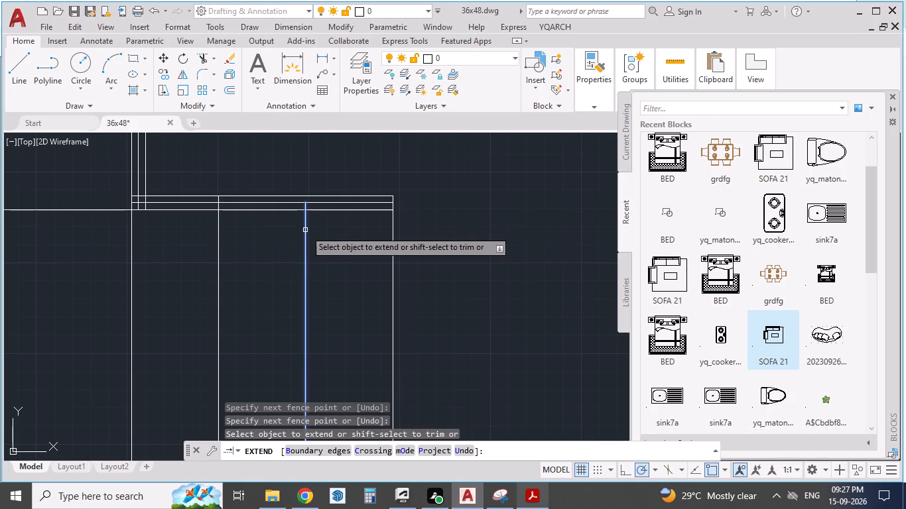
left_click(304, 229)
left_click(306, 227)
Extend the vertical tread line of the upper stair flight down to its outermost offset line and finish extending.
scroll(314, 280, "down", 4)
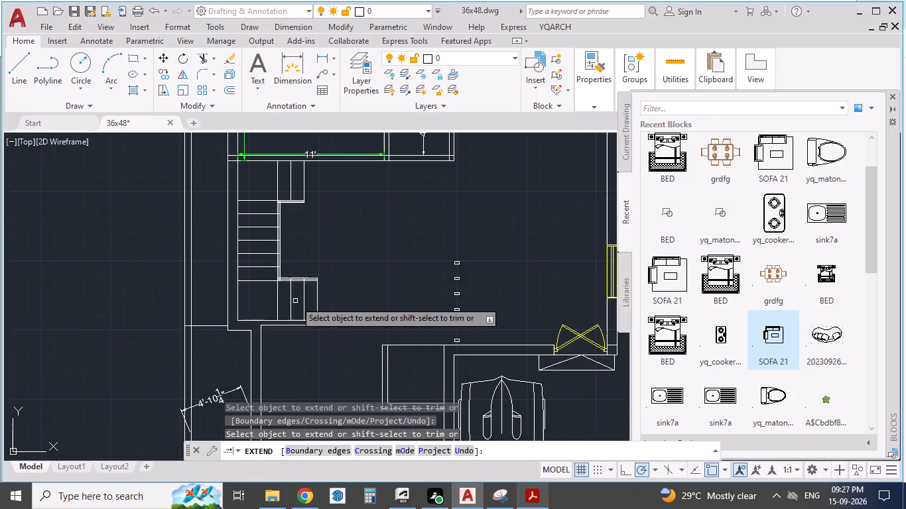
scroll(273, 172, "up", 3)
scroll(316, 207, "up", 1)
left_click(306, 210)
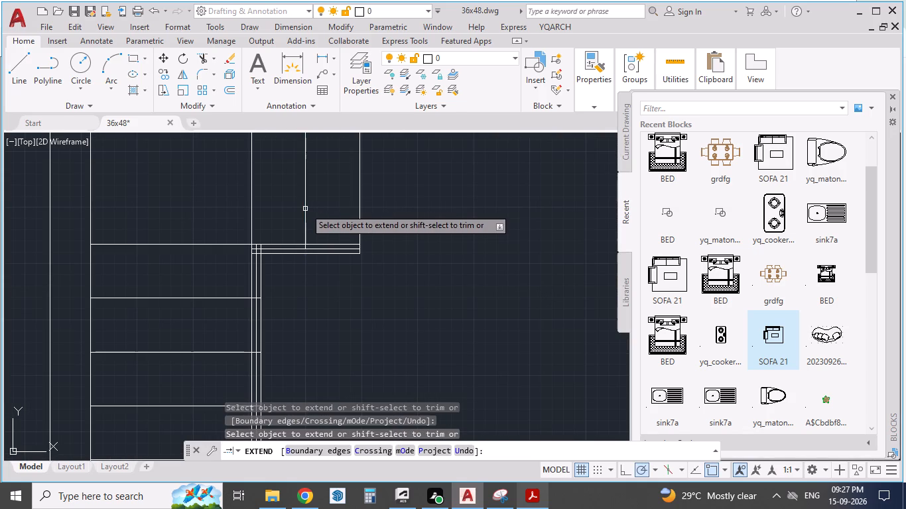
left_click(304, 206)
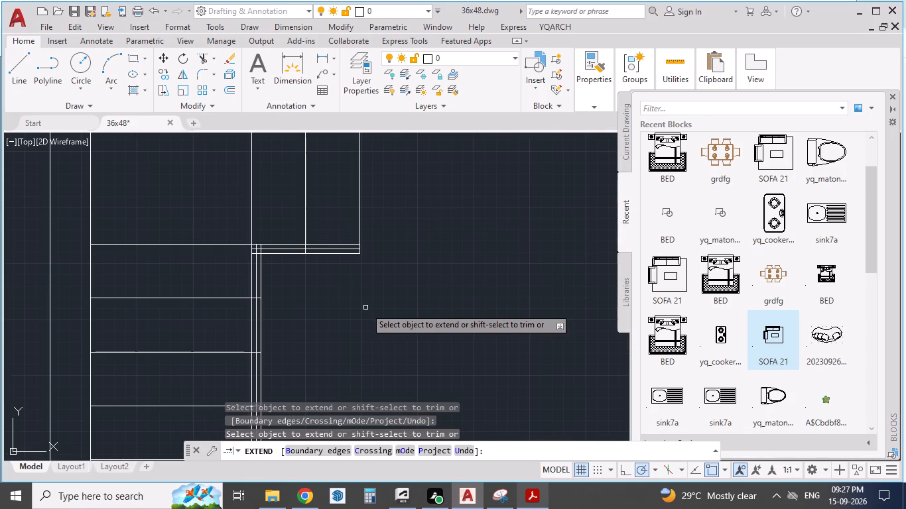
key("Escape")
Examine the staircase in the PDF reference floor plan and compare it with the drawn staircase.
scroll(308, 260, "down", 3)
scroll(323, 297, "up", 2)
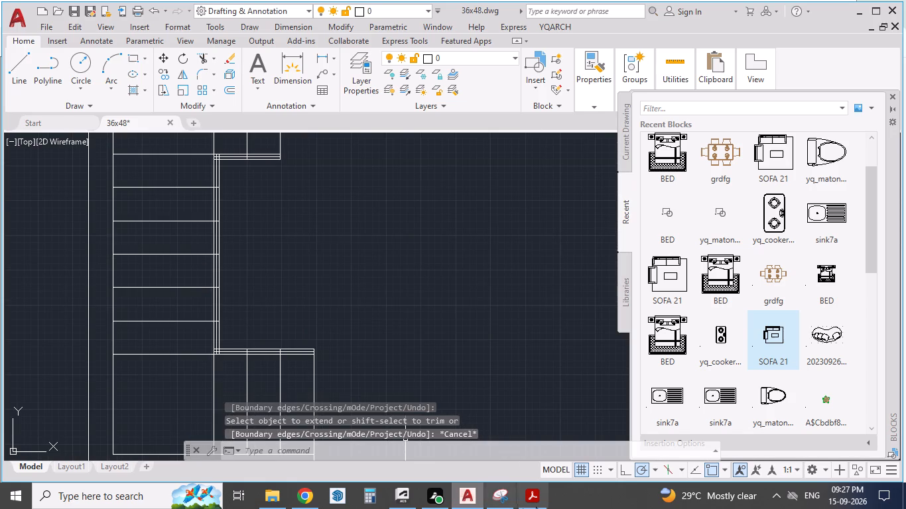
left_click(535, 488)
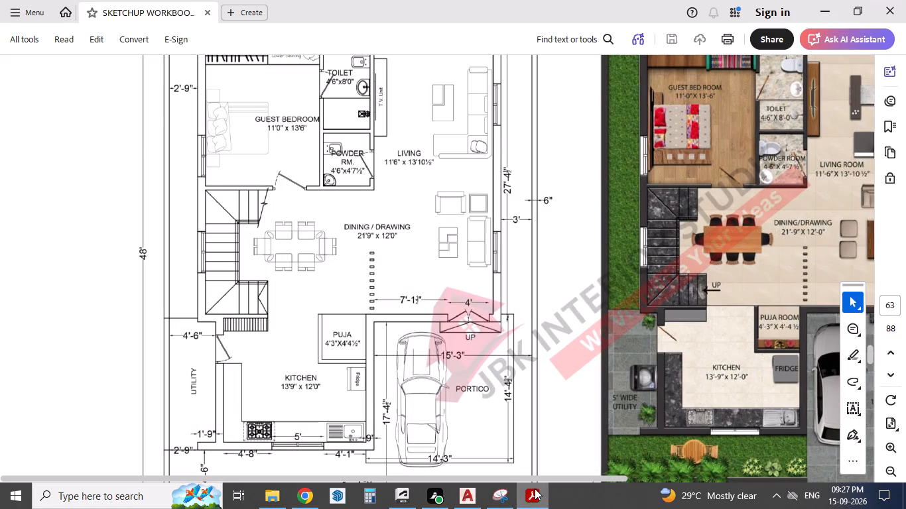
left_click(535, 488)
left_click(535, 488)
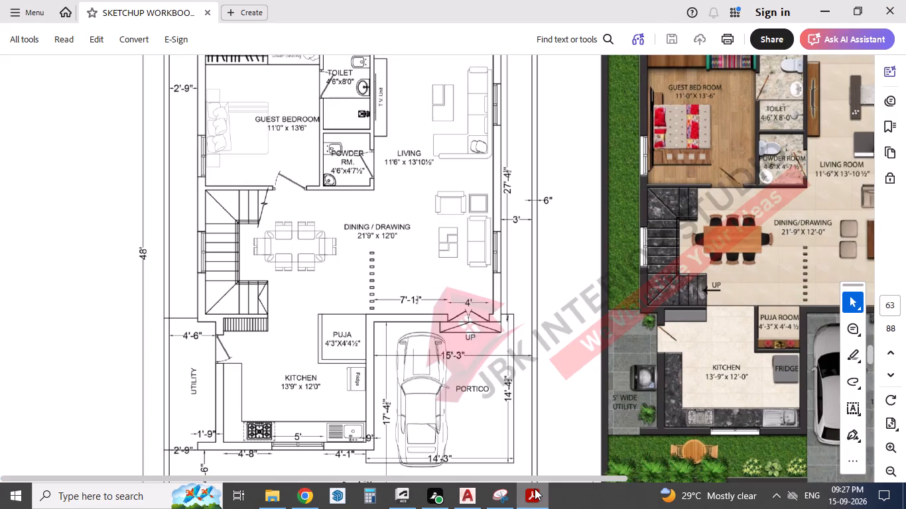
left_click(535, 488)
scroll(369, 254, "down", 3)
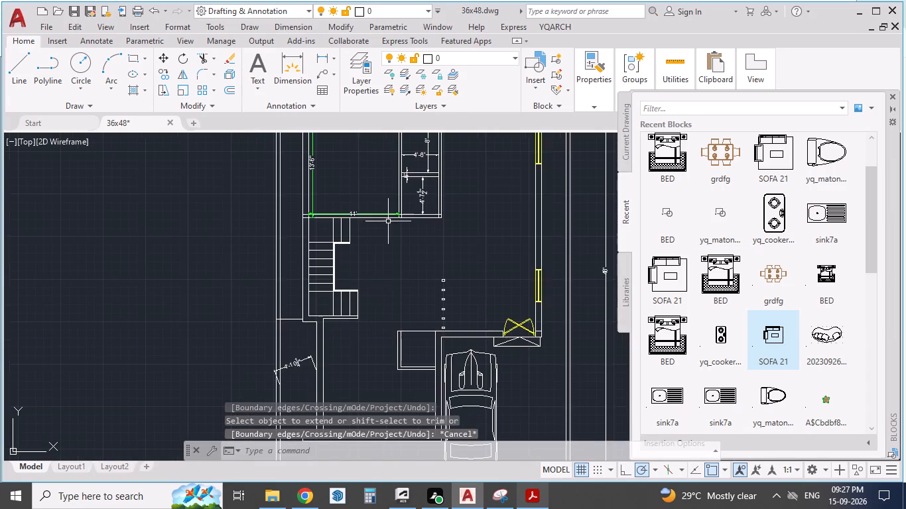
scroll(388, 221, "up", 2)
left_click(466, 491)
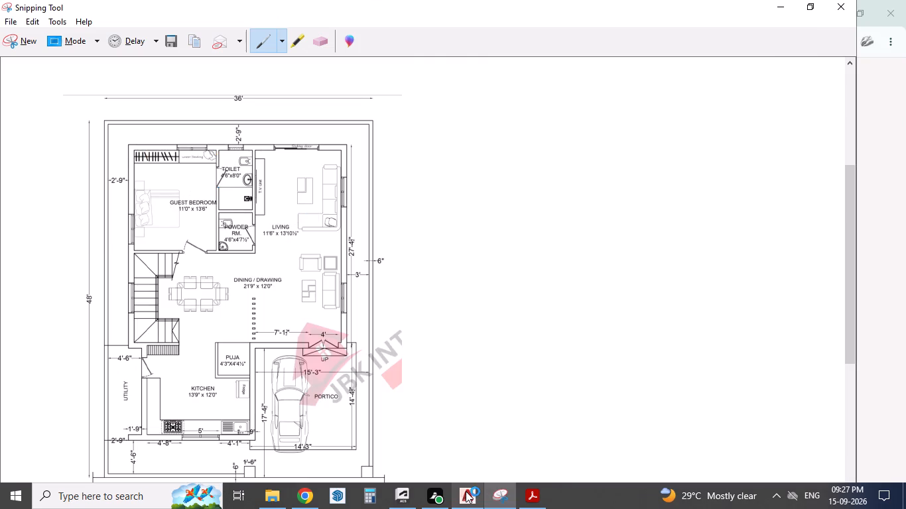
left_click(466, 491)
left_click(533, 490)
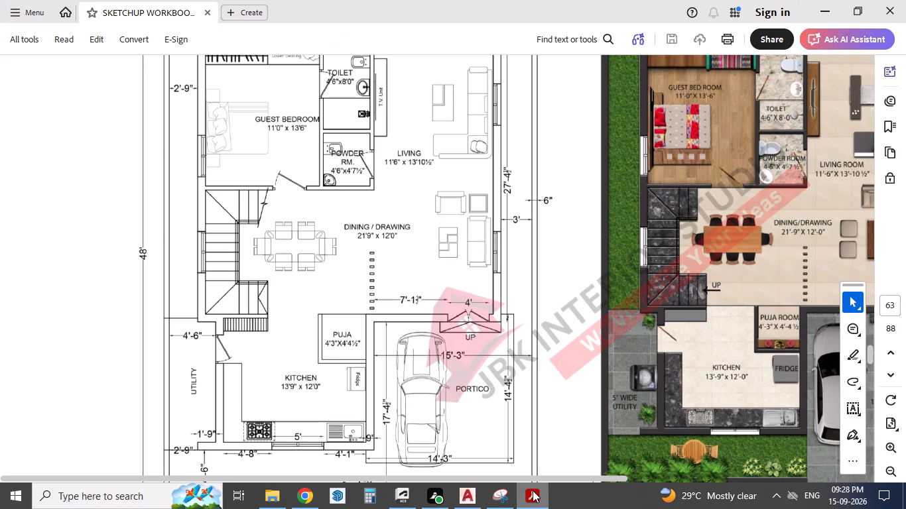
left_click(533, 490)
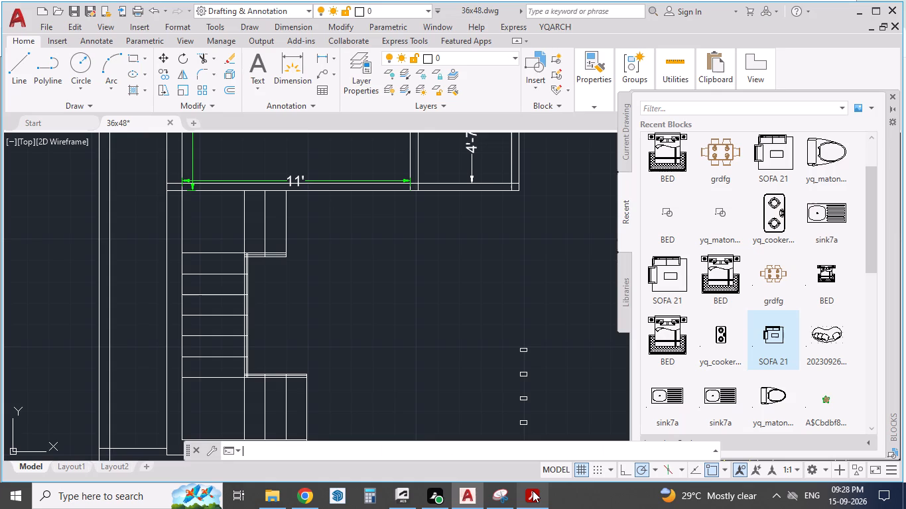
Delete the 11' dimension along the bedroom wall above the staircase.
scroll(329, 191, "up", 2)
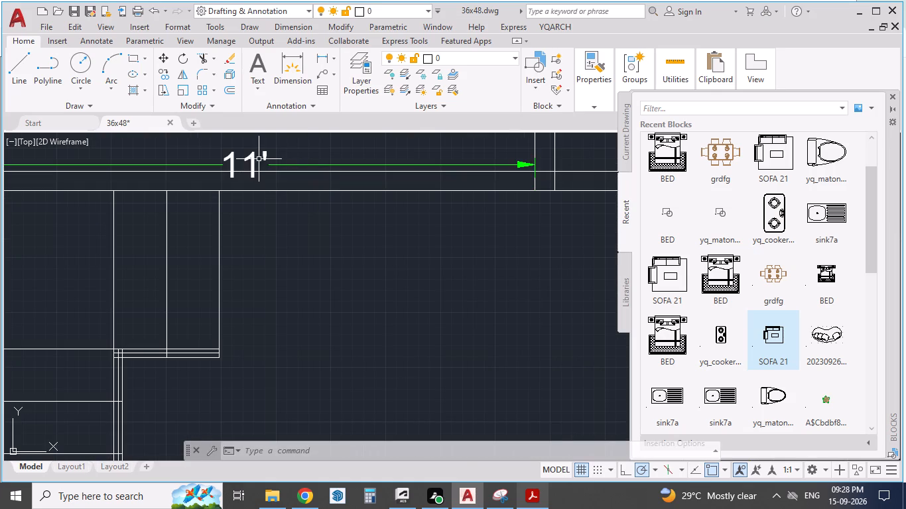
left_click(254, 158)
key("Delete")
scroll(261, 262, "down", 3)
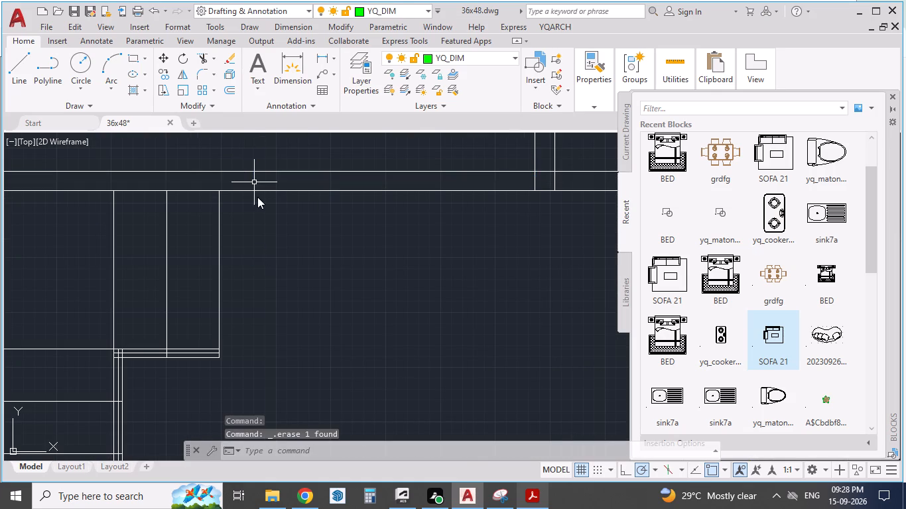
scroll(257, 197, "down", 1)
scroll(318, 226, "down", 3)
scroll(294, 276, "down", 1)
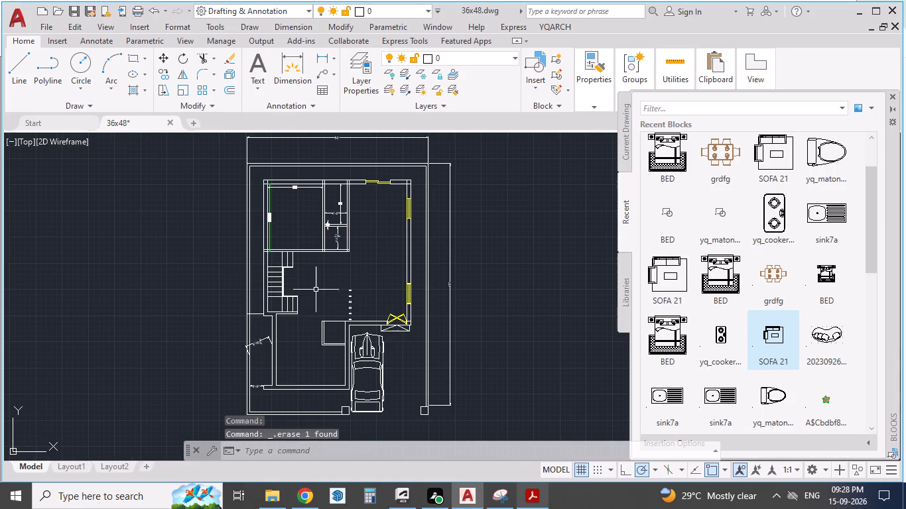
Look over the whole PDF reference floor plan for the guest bedroom's window positions, and return to the drawing.
key("super+Tab")
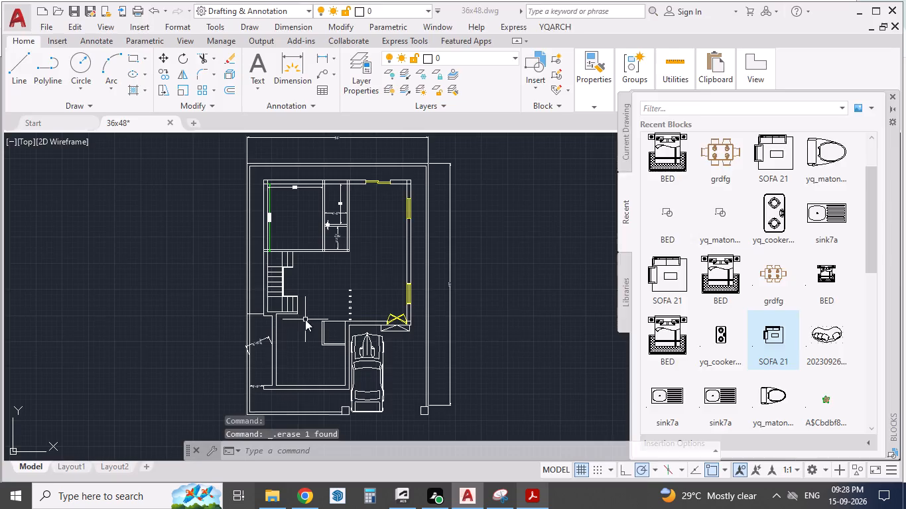
key("Escape")
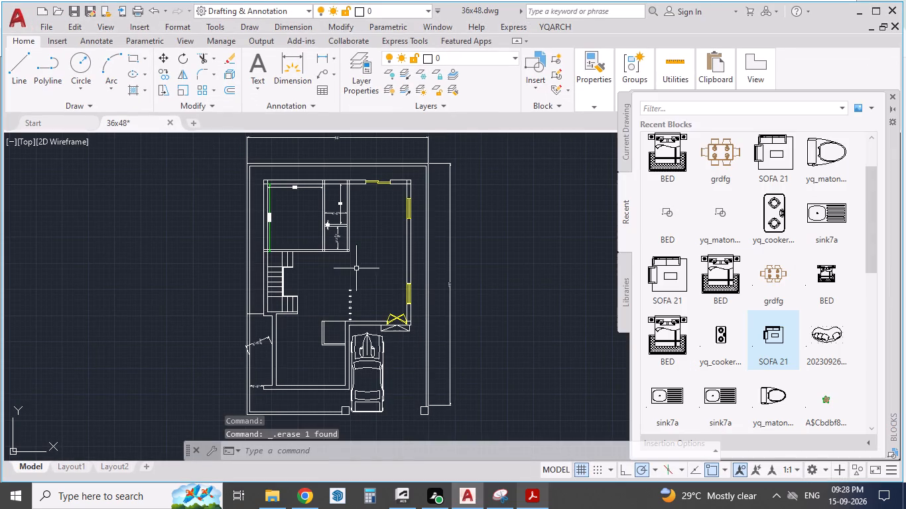
key("alt+Tab")
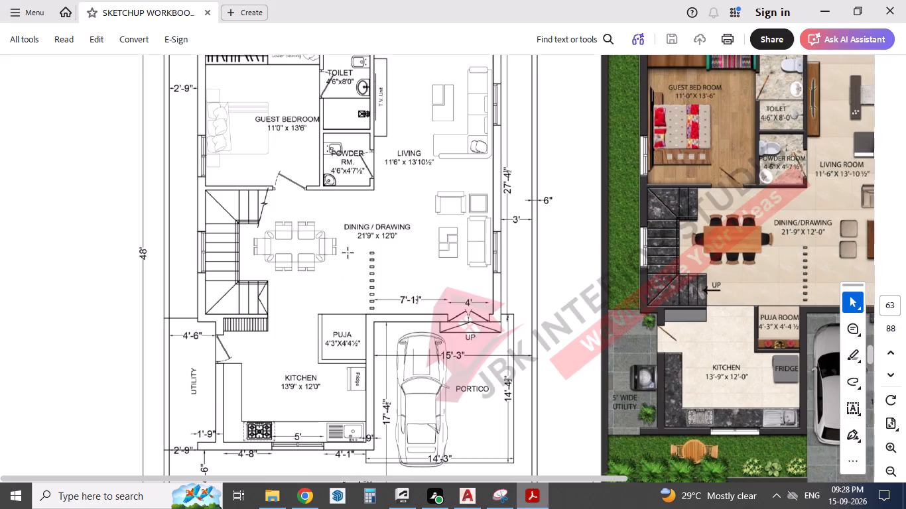
scroll(365, 252, "down", 1, "ctrl")
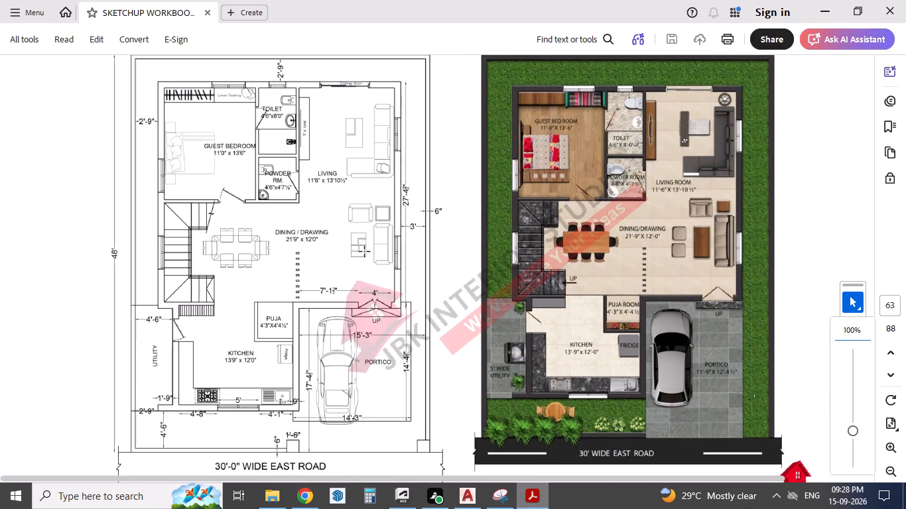
key("alt+Tab")
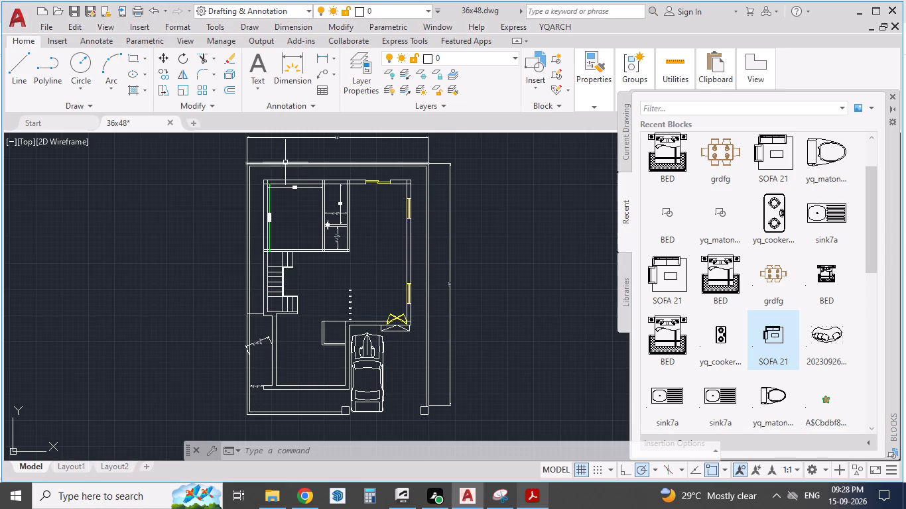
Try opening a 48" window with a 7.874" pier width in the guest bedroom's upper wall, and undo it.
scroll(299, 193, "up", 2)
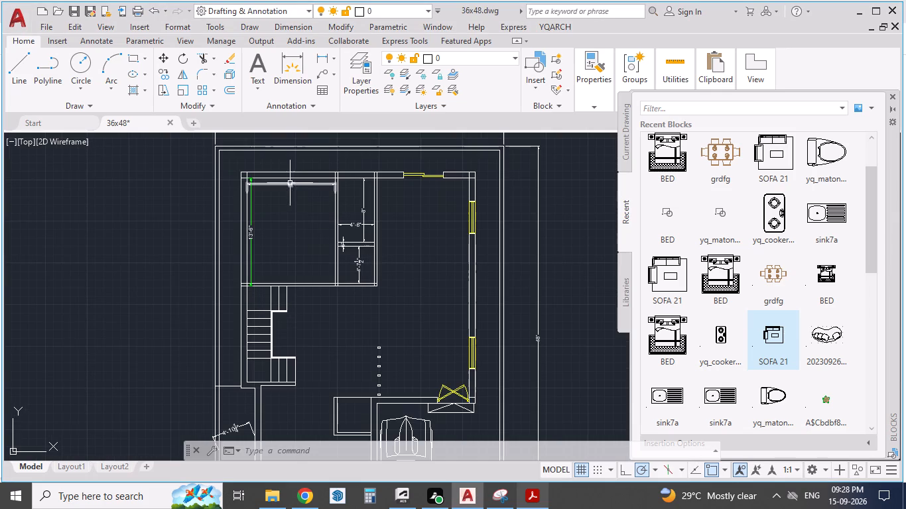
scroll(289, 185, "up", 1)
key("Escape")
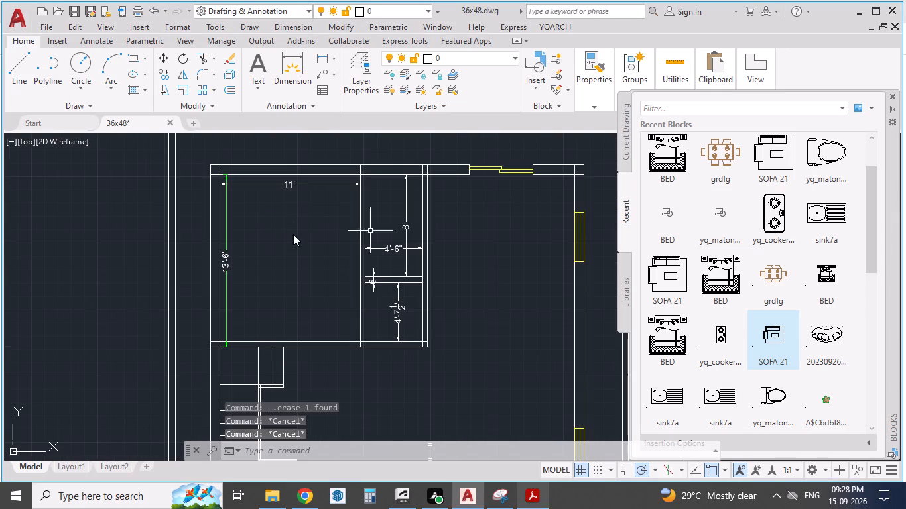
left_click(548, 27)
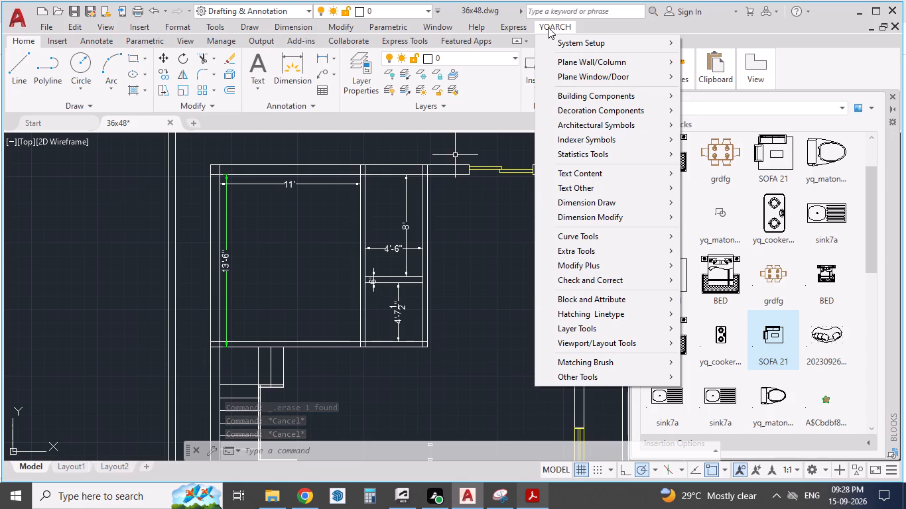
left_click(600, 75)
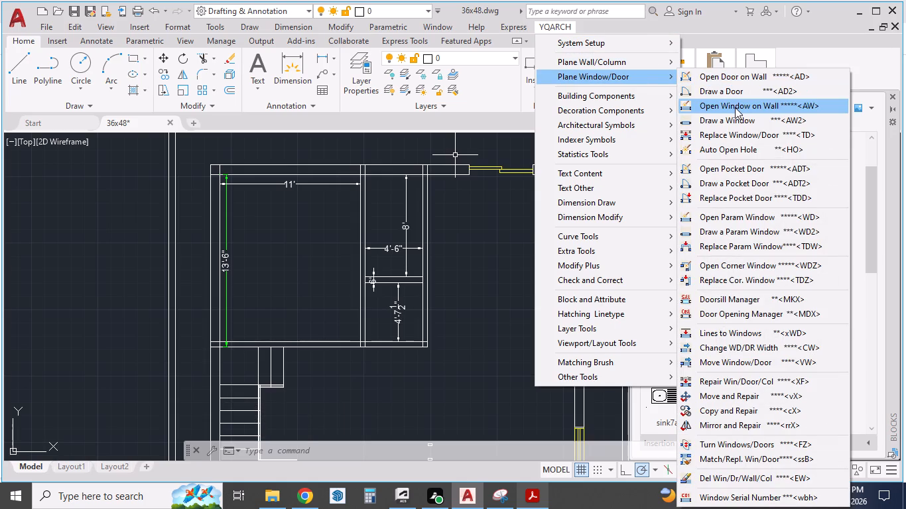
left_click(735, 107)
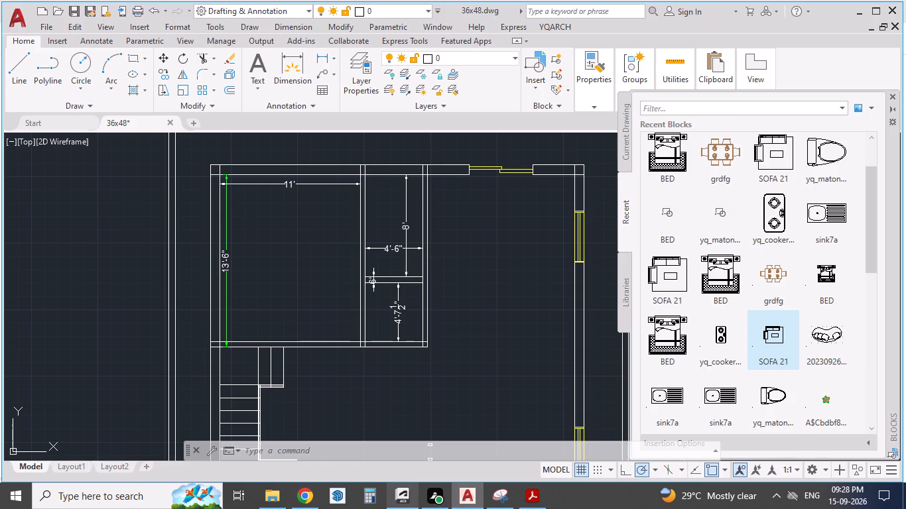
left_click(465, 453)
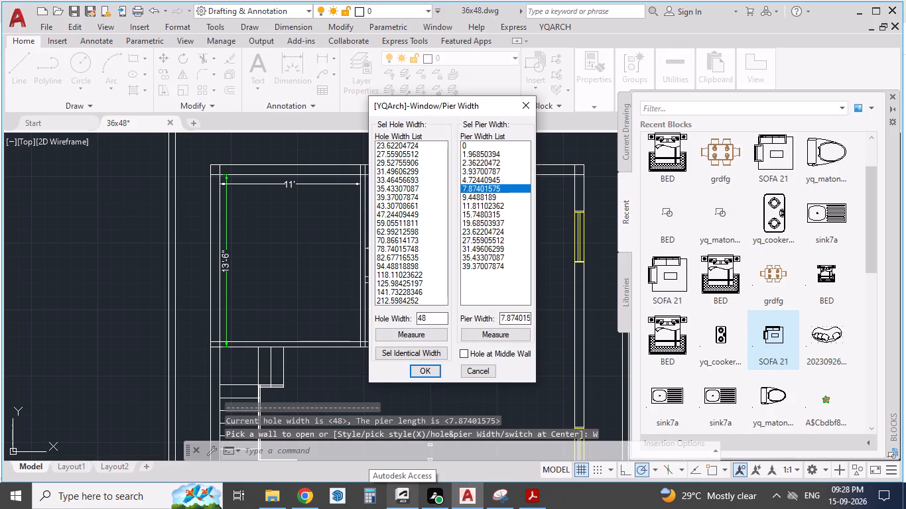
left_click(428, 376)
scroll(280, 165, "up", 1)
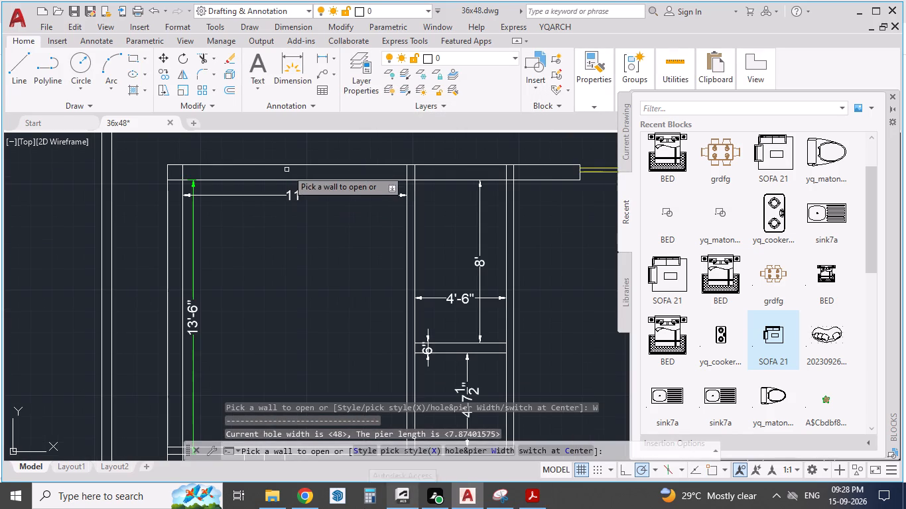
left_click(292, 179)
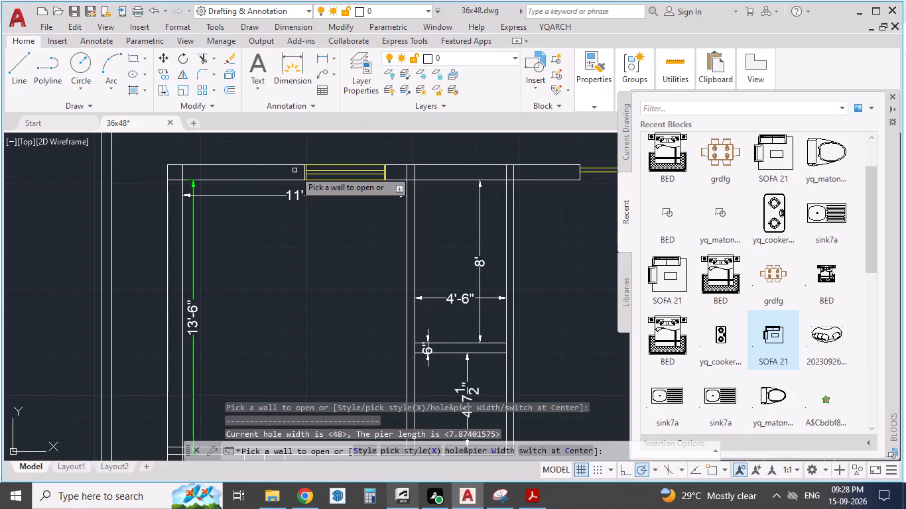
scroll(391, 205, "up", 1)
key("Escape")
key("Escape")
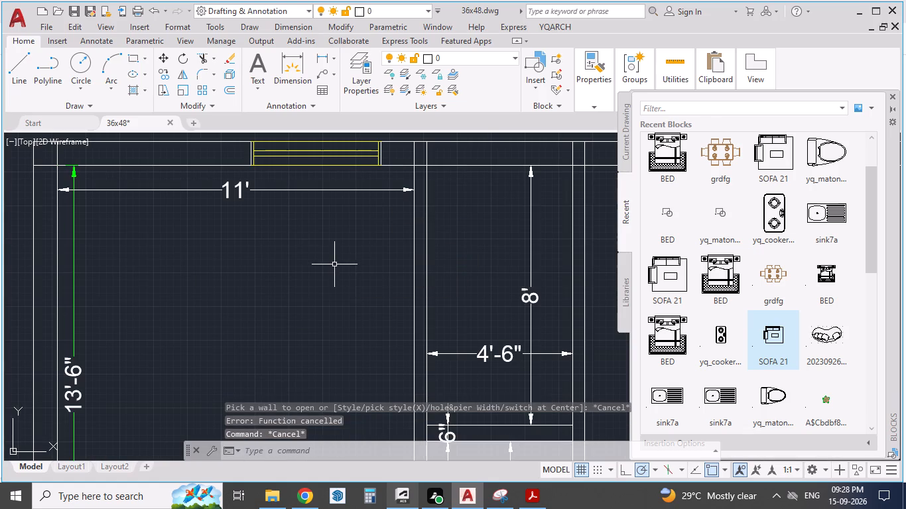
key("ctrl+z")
Start Open Window on Wall and enable Hole at Middle Wall, keeping the 48" hole width.
scroll(280, 187, "up", 1)
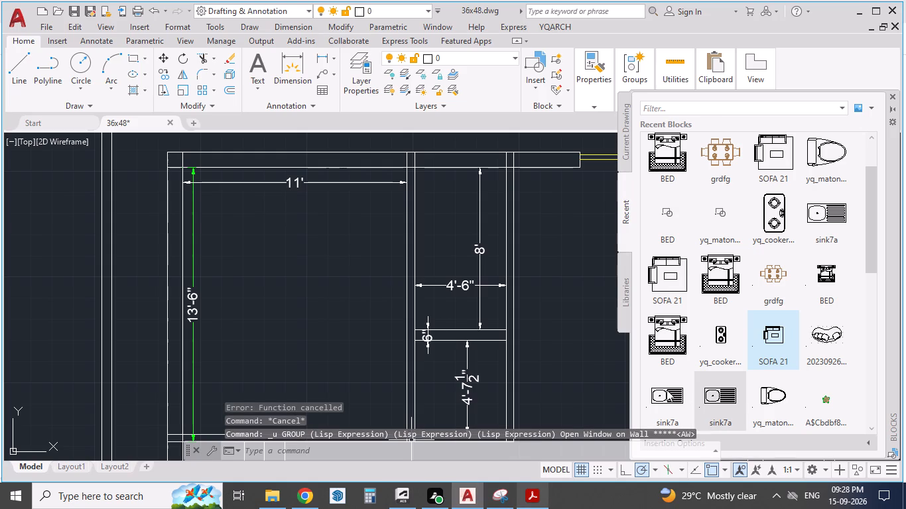
left_click(554, 30)
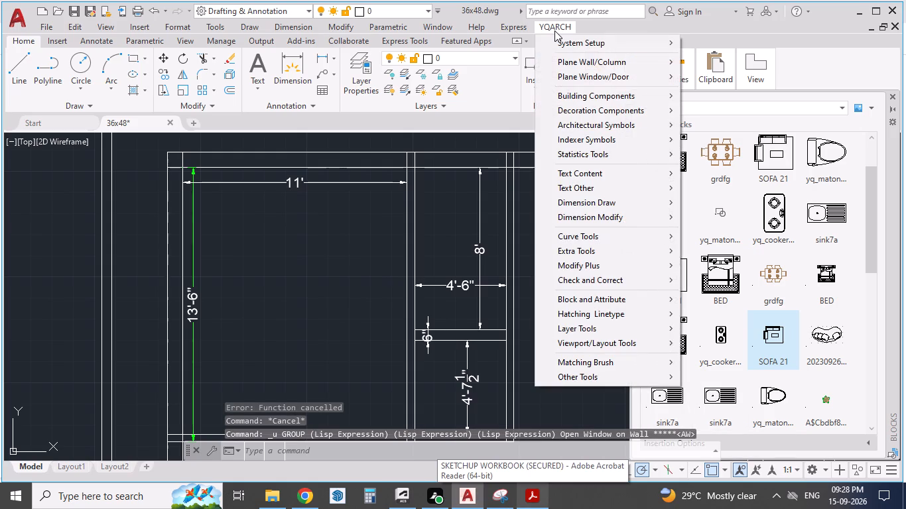
left_click(578, 79)
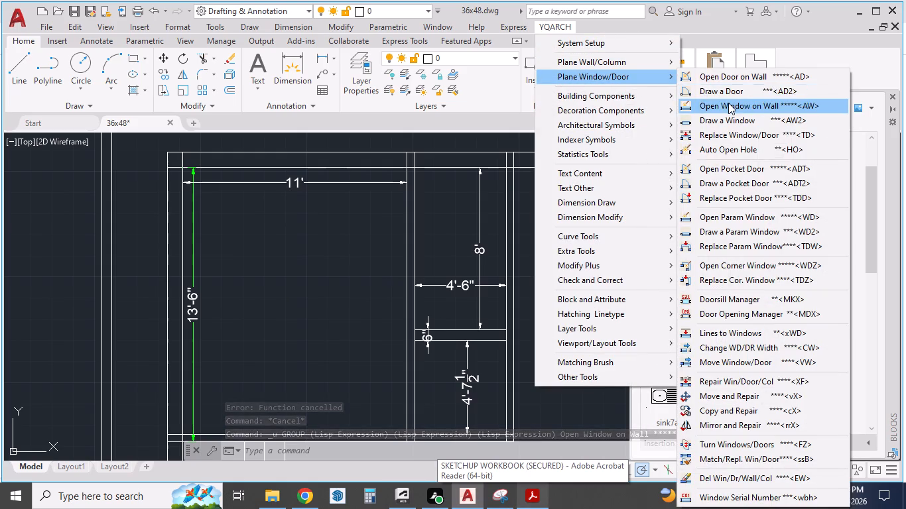
left_click(728, 107)
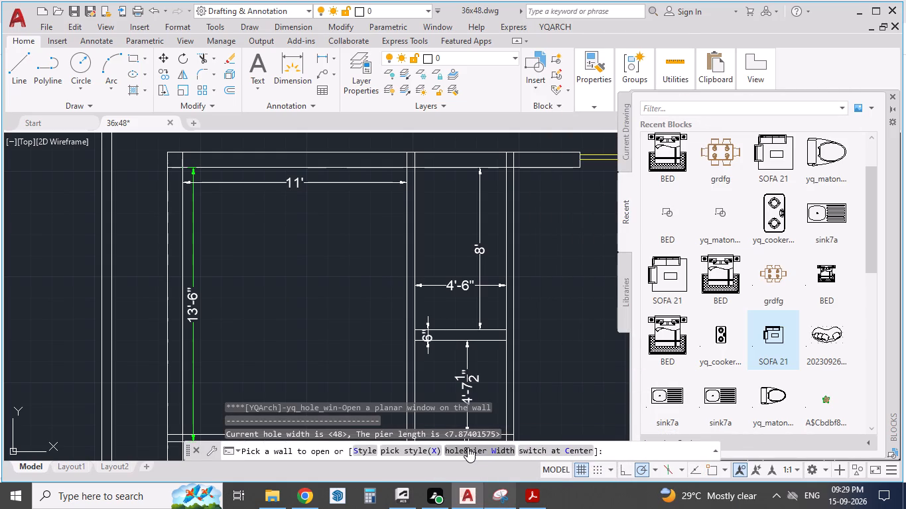
left_click(468, 447)
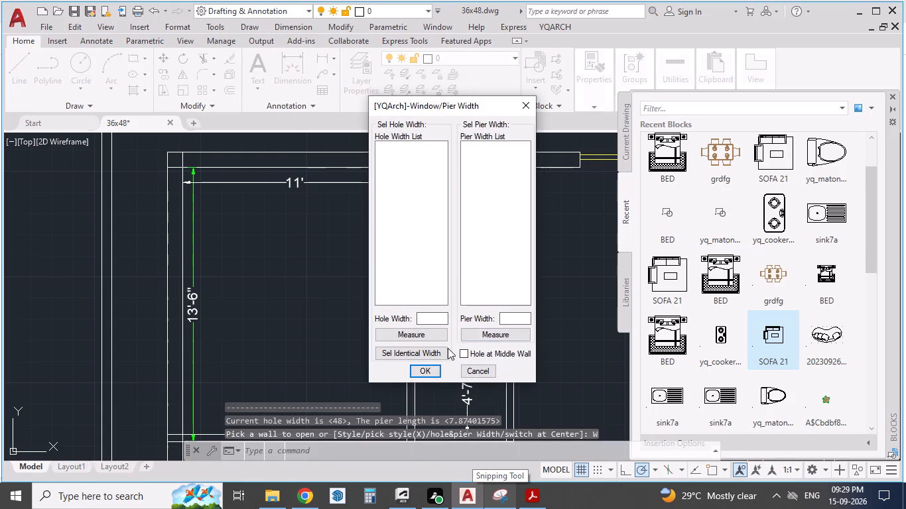
left_click(464, 354)
left_click(431, 373)
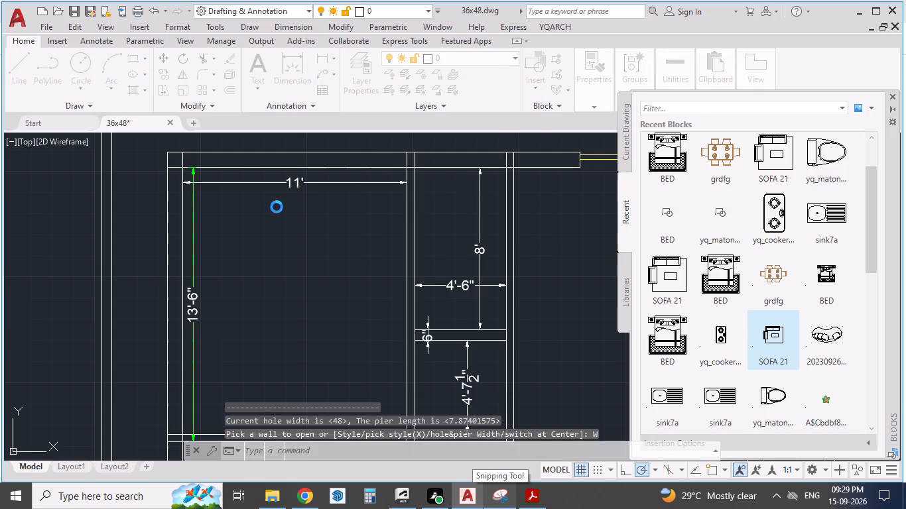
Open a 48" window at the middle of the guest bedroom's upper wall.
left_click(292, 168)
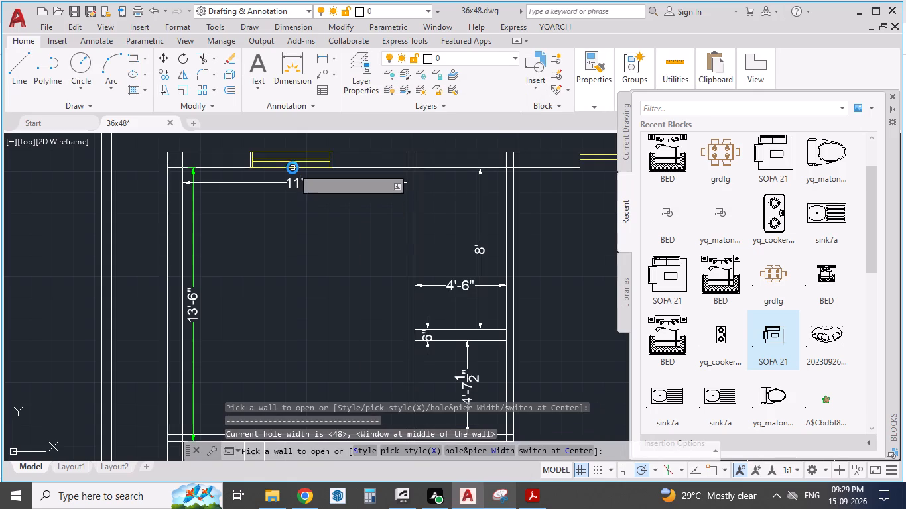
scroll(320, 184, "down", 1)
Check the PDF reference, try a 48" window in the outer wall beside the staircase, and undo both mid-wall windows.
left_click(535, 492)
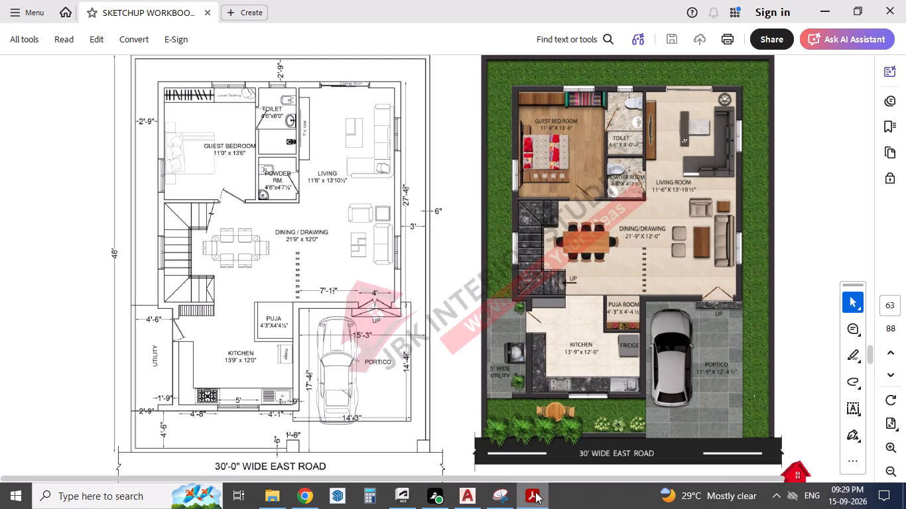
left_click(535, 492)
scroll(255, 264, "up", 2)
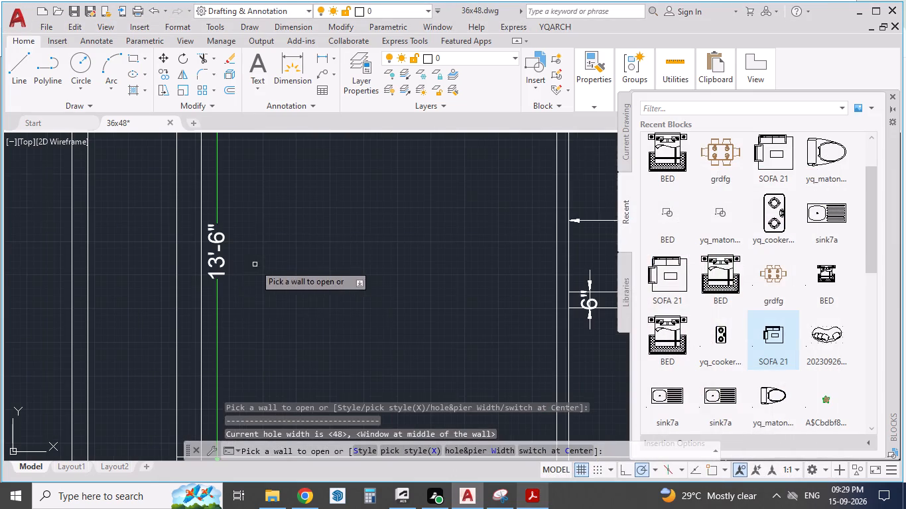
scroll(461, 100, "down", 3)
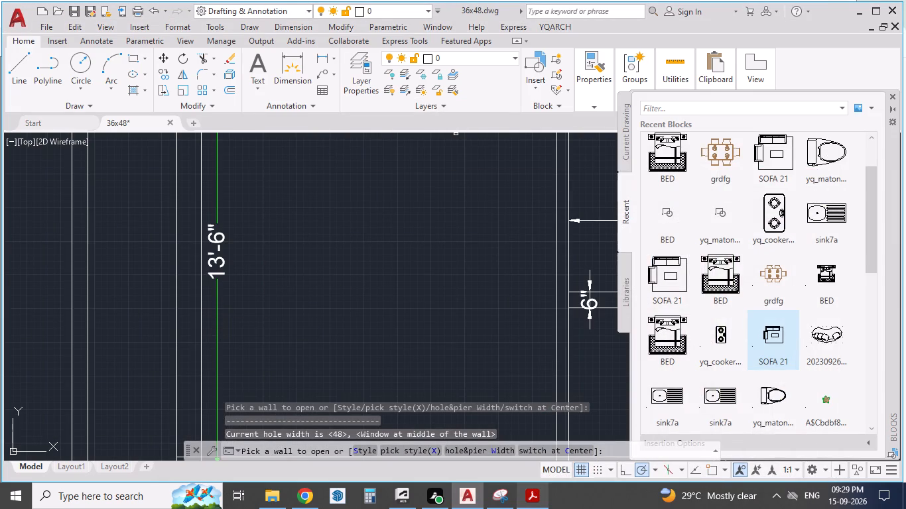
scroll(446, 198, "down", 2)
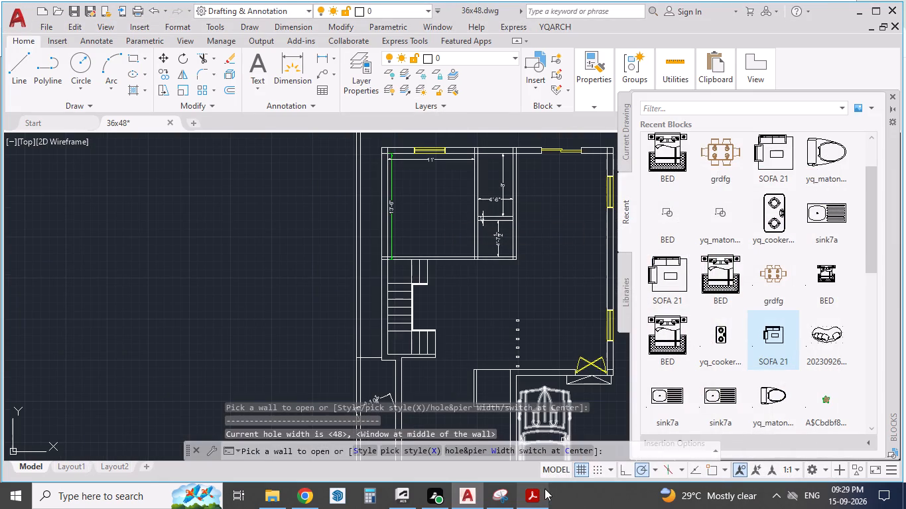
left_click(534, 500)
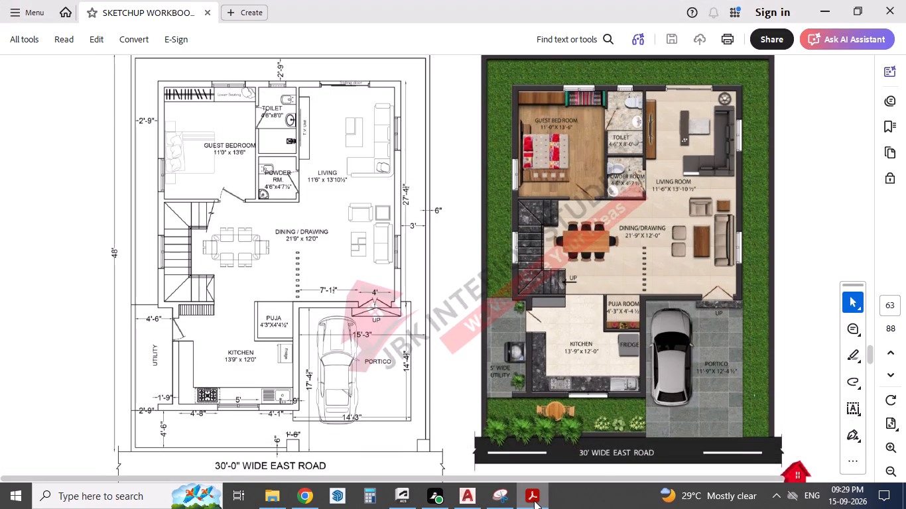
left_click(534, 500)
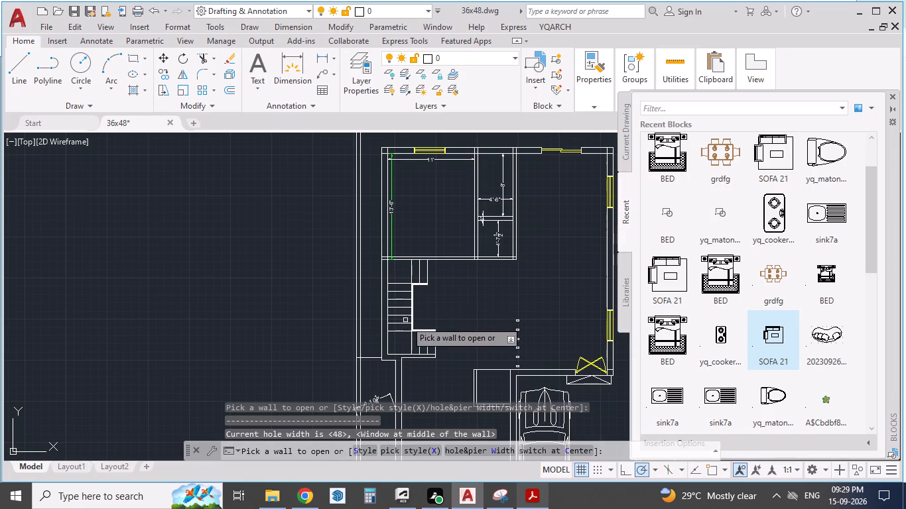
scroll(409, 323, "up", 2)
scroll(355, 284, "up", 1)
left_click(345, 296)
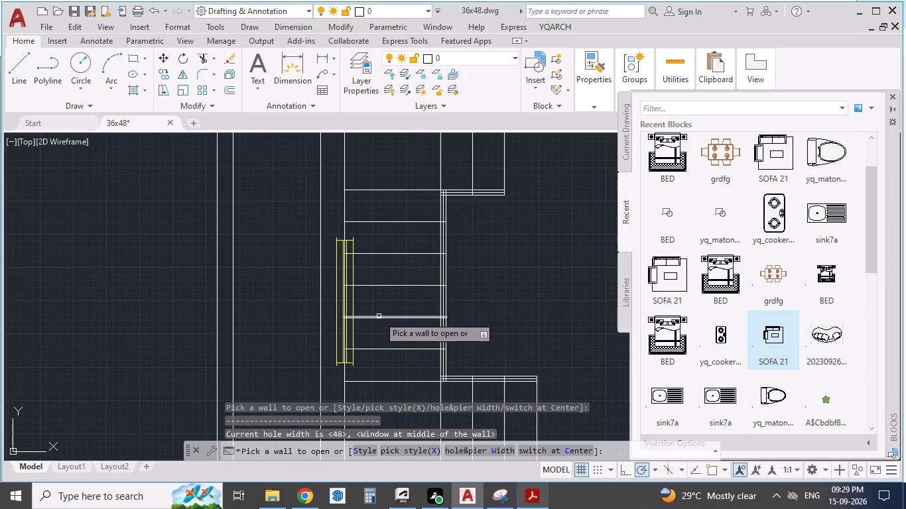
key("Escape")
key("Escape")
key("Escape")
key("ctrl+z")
Open a 48" window at the middle of the guest bedroom's upper wall, with Hole at Middle Wall enabled.
scroll(361, 309, "down", 1)
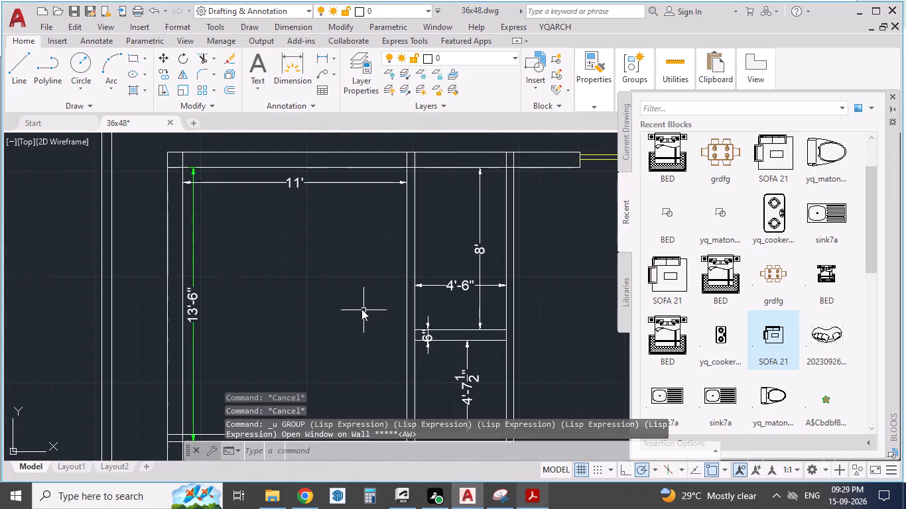
scroll(361, 309, "down", 1)
scroll(332, 319, "up", 1)
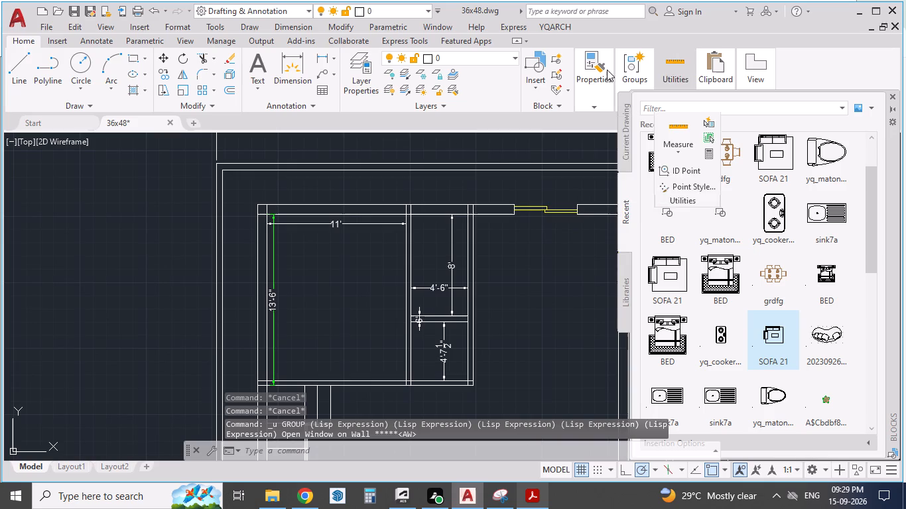
left_click(547, 26)
left_click(589, 77)
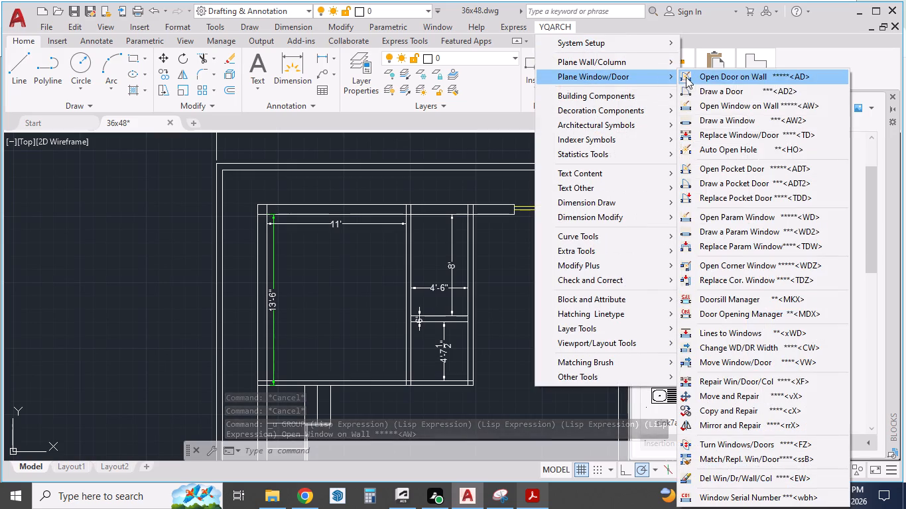
left_click(730, 105)
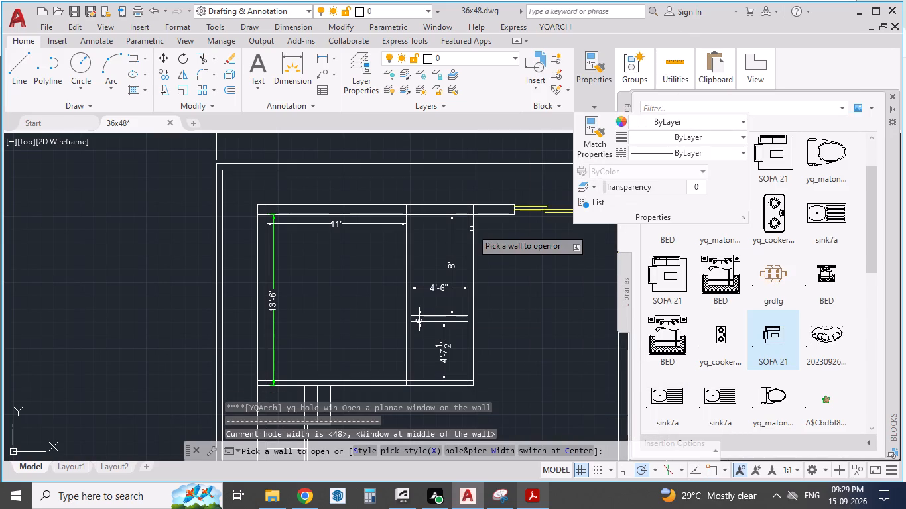
left_click(460, 451)
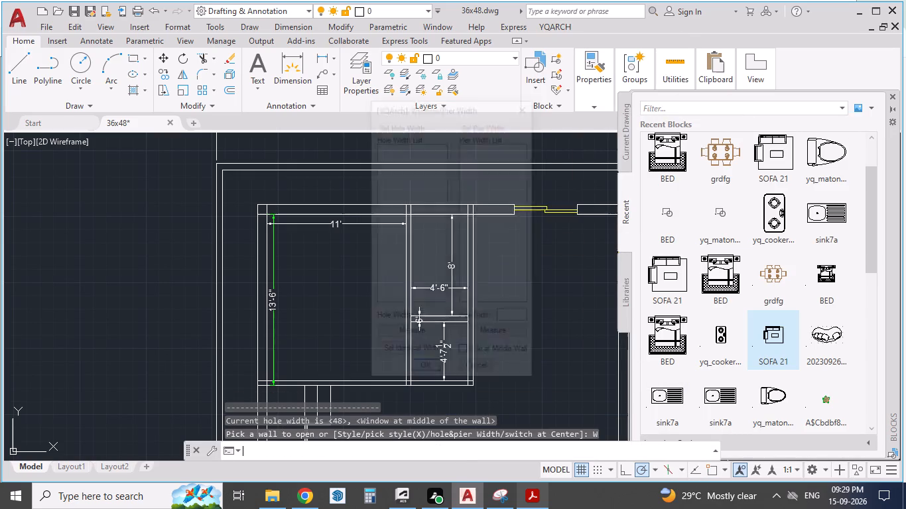
left_click(424, 371)
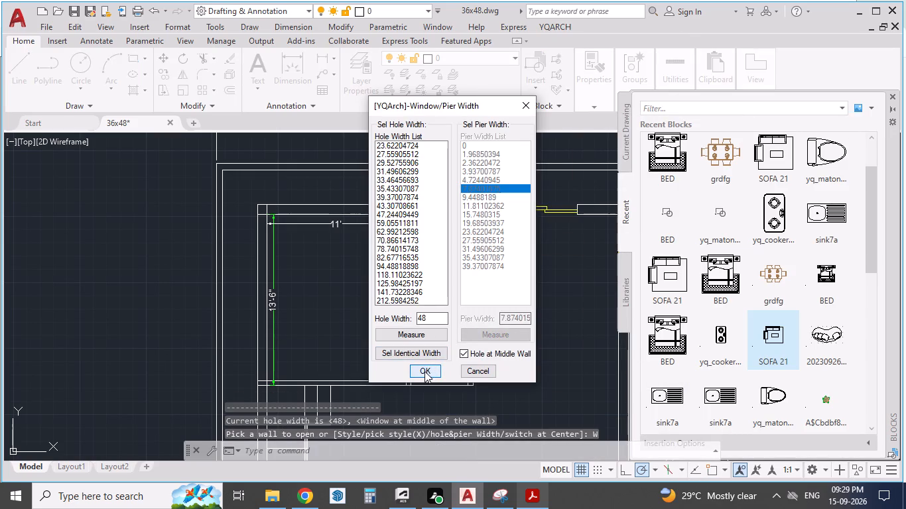
scroll(328, 211, "up", 2)
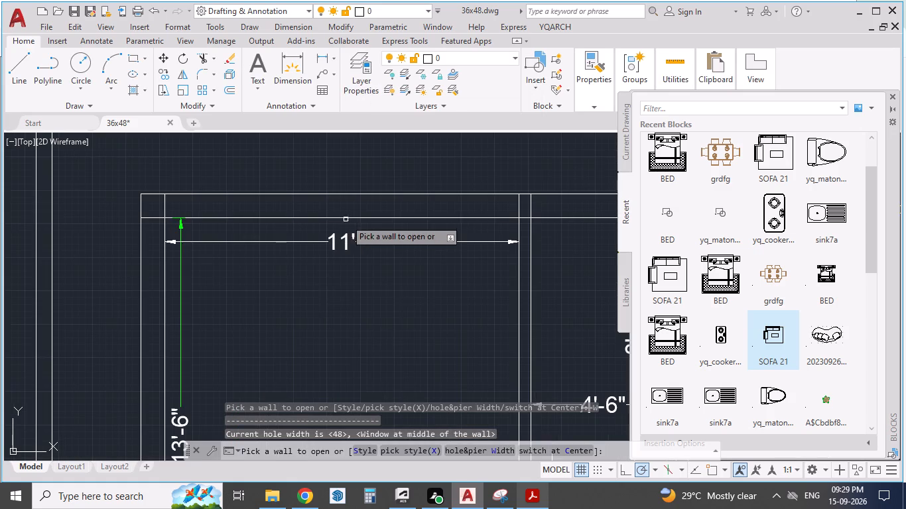
left_click(336, 219)
scroll(417, 183, "down", 2)
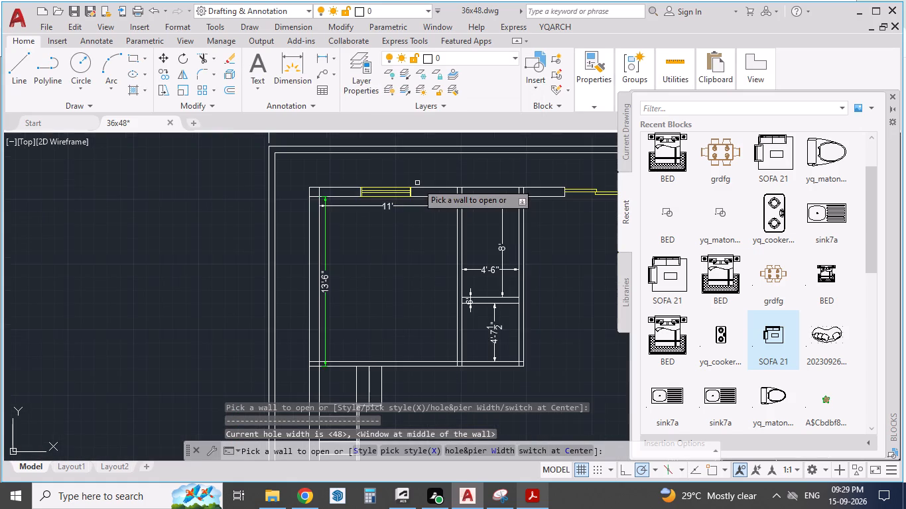
Disable Hole at Middle Wall and open a 48" window with 7.874" pier at the lower end of the guest bedroom's outer side wall.
scroll(416, 182, "down", 1)
scroll(363, 277, "up", 2)
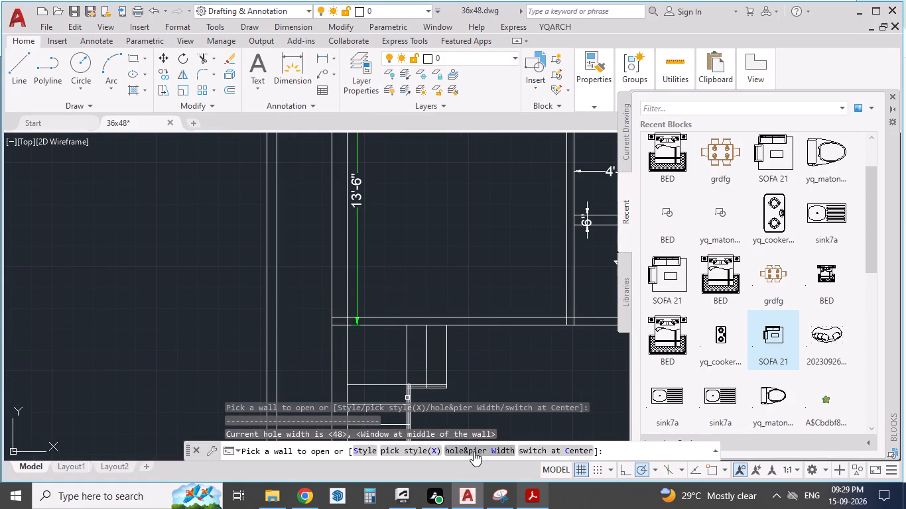
left_click(474, 452)
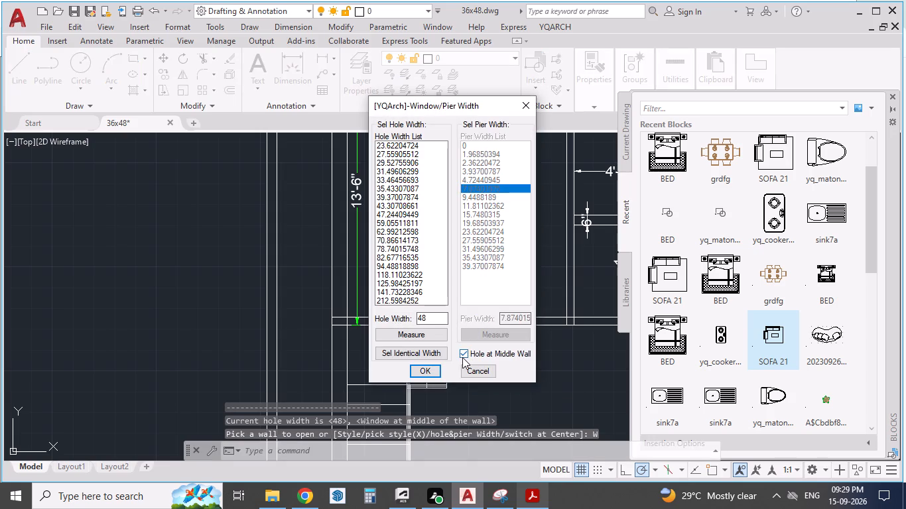
left_click(462, 354)
left_click(430, 369)
scroll(379, 221, "down", 2)
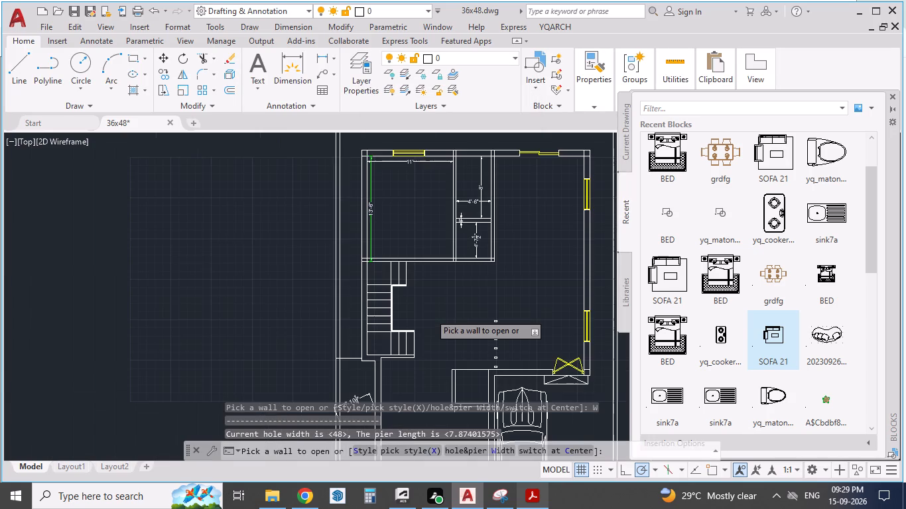
scroll(364, 187, "up", 1)
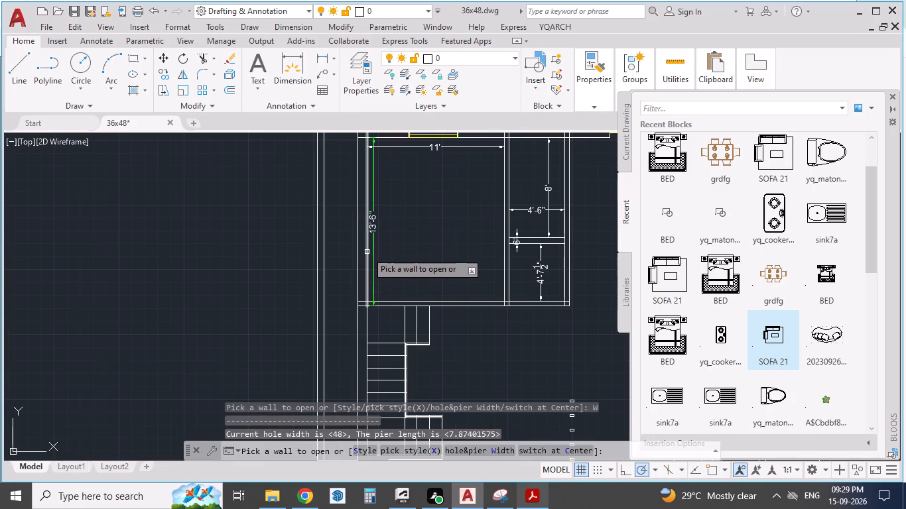
left_click(366, 259)
scroll(394, 226, "down", 1)
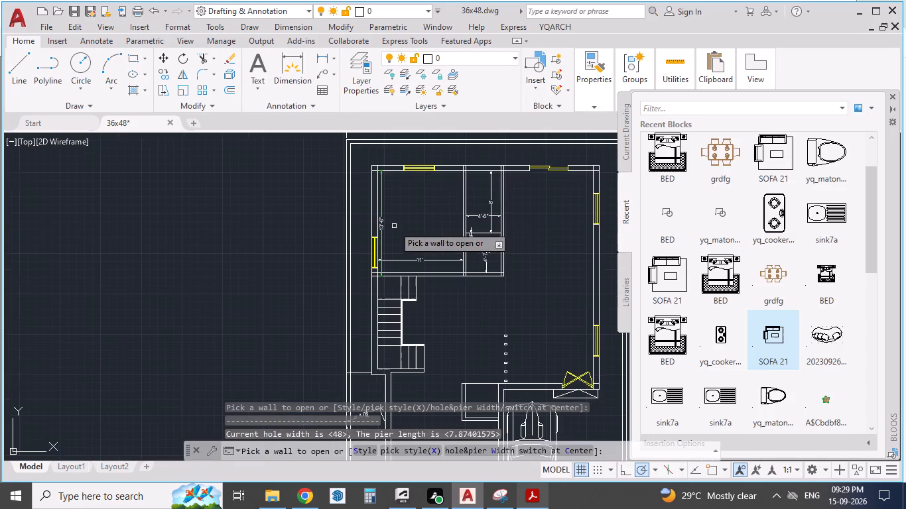
Open a 48" window with 7.874" pier in the outer wall beside the staircase, choosing both wall lines.
scroll(389, 325, "up", 2)
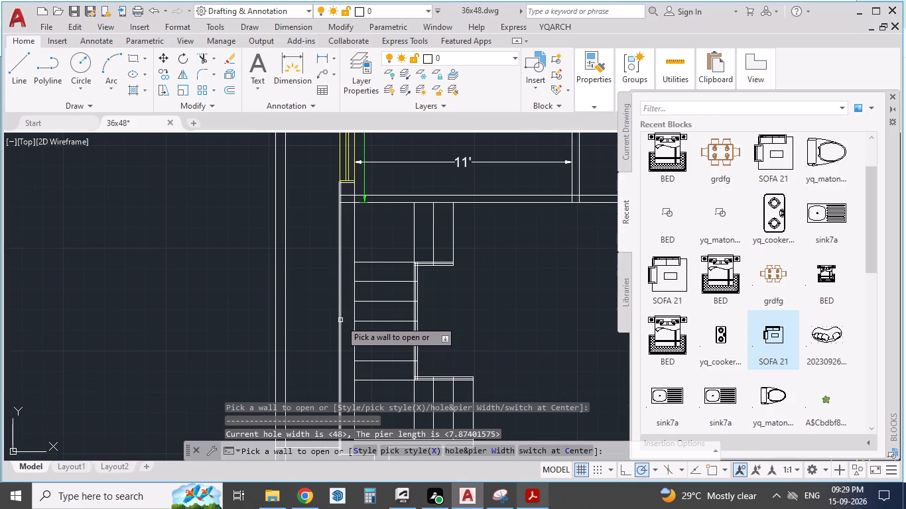
left_click(340, 320)
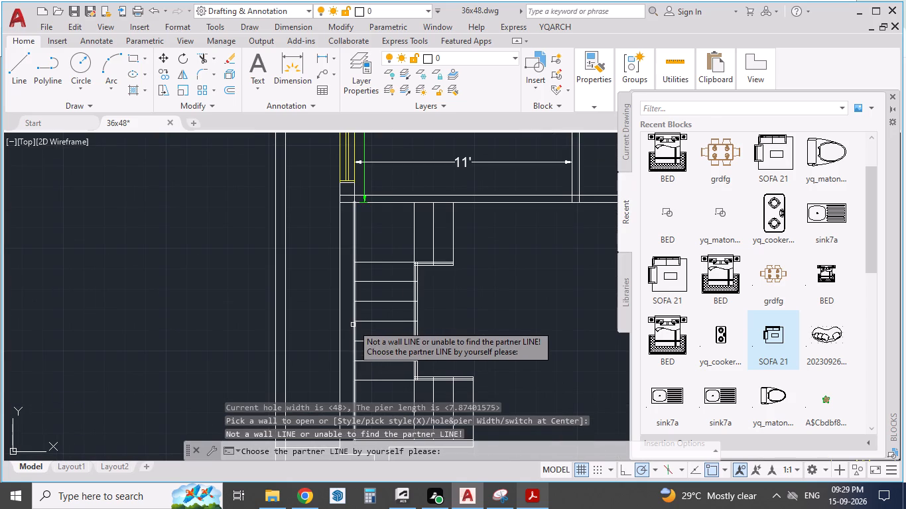
left_click(353, 325)
scroll(368, 242, "down", 1)
scroll(358, 234, "up", 1)
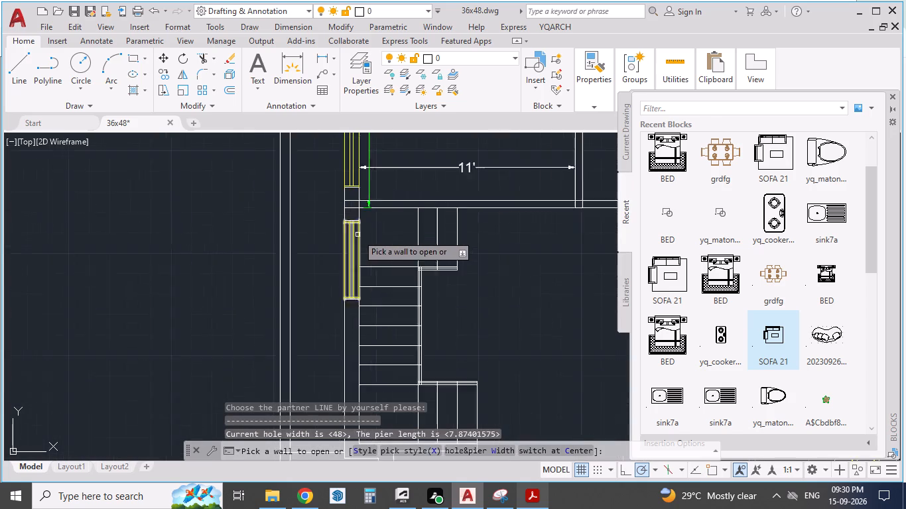
scroll(357, 235, "up", 2)
key("Escape")
key("Escape")
Move the staircase window together with its two end lines down the outer wall, alongside the middle of the stair flight.
scroll(339, 205, "up", 1)
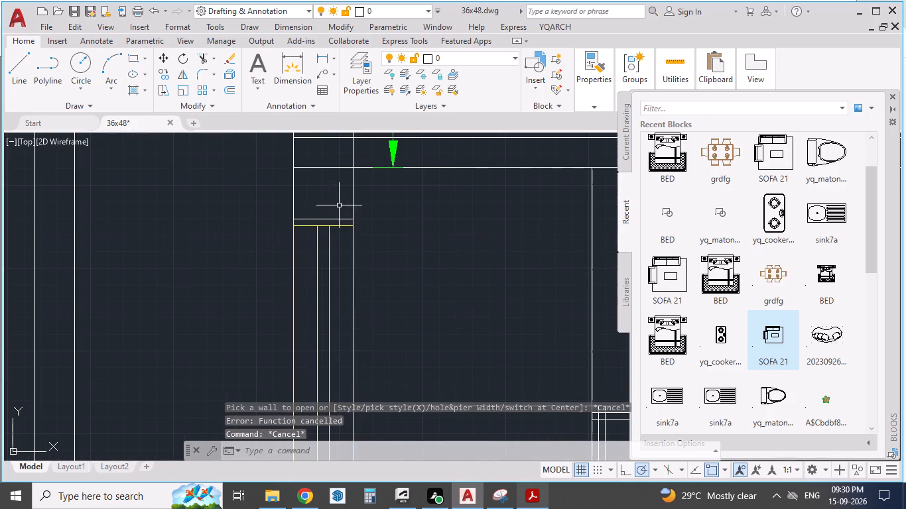
scroll(330, 188, "down", 2)
left_click_drag(361, 228, 340, 236)
left_click(278, 251)
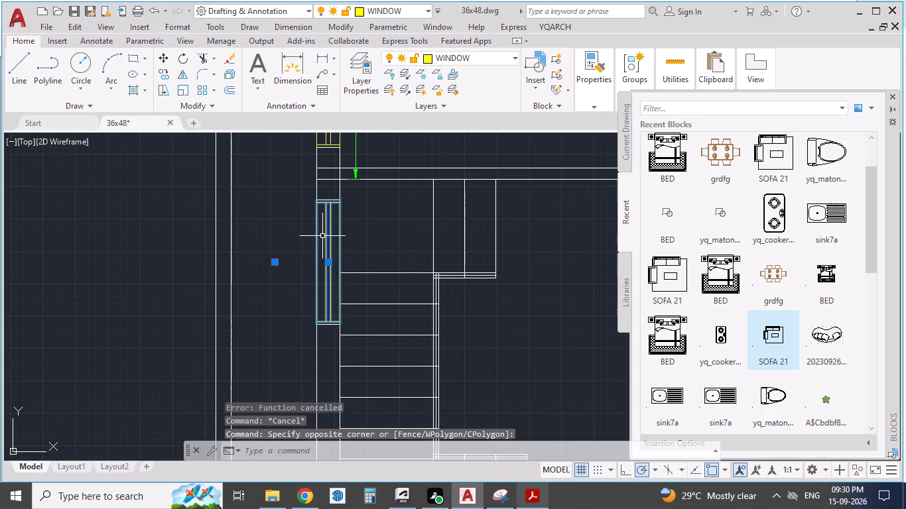
scroll(322, 236, "up", 1)
scroll(339, 167, "up", 1)
left_click(335, 164)
left_click(324, 217)
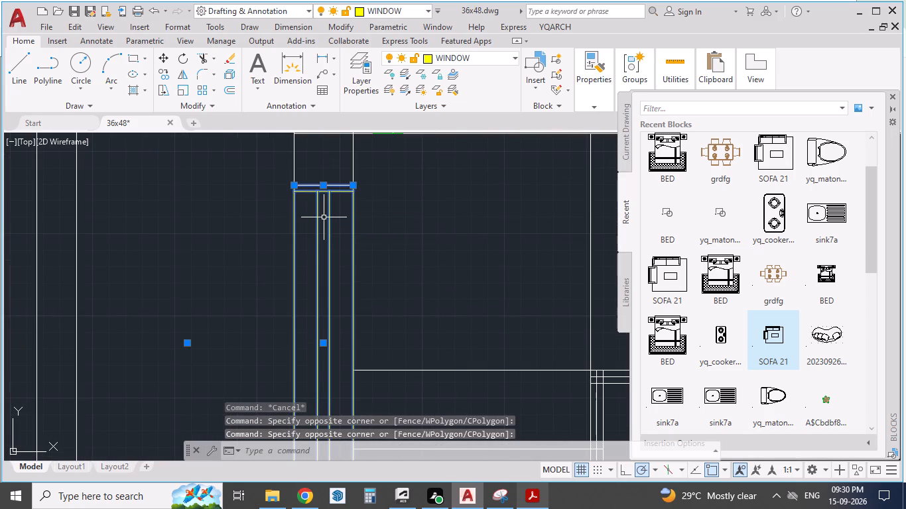
scroll(315, 194, "down", 3)
scroll(329, 307, "up", 3)
left_click(276, 186)
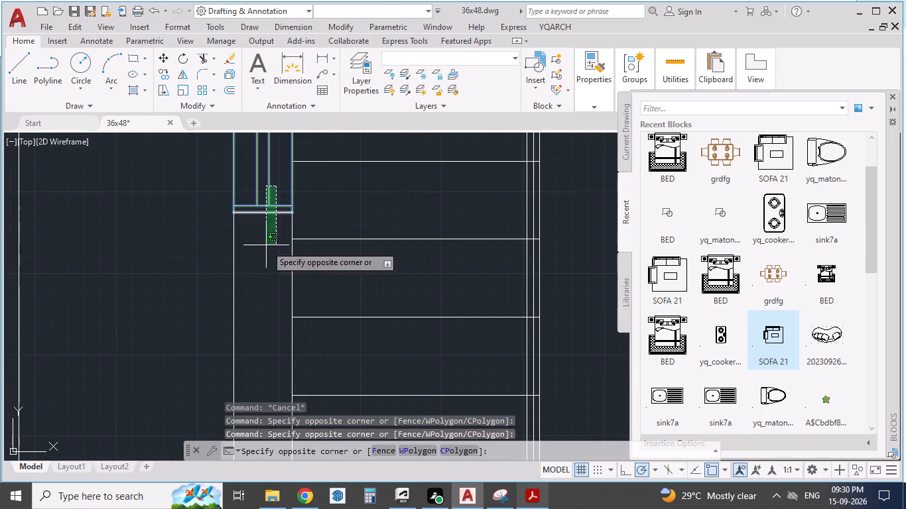
left_click(266, 245)
scroll(266, 264, "down", 3)
key("m")
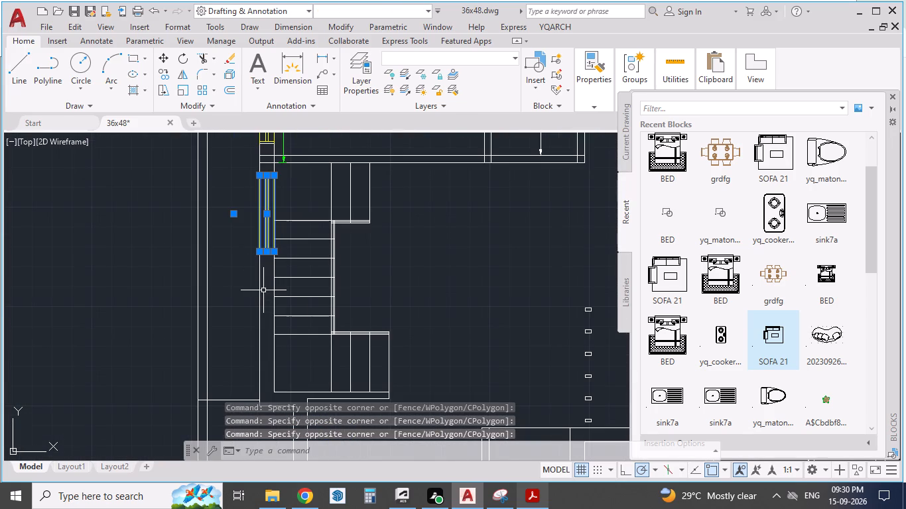
key("Return")
scroll(260, 298, "up", 1)
scroll(267, 244, "down", 2)
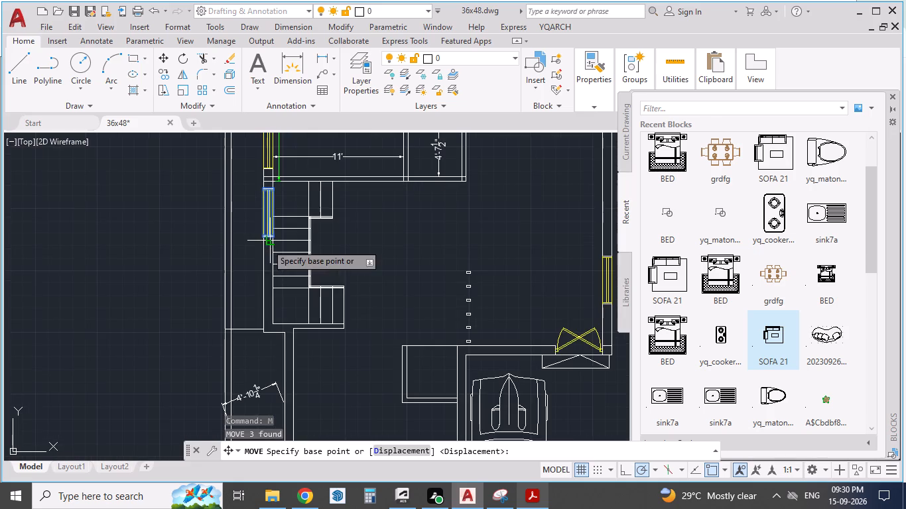
scroll(263, 261, "up", 1)
left_click_drag(275, 222, 271, 239)
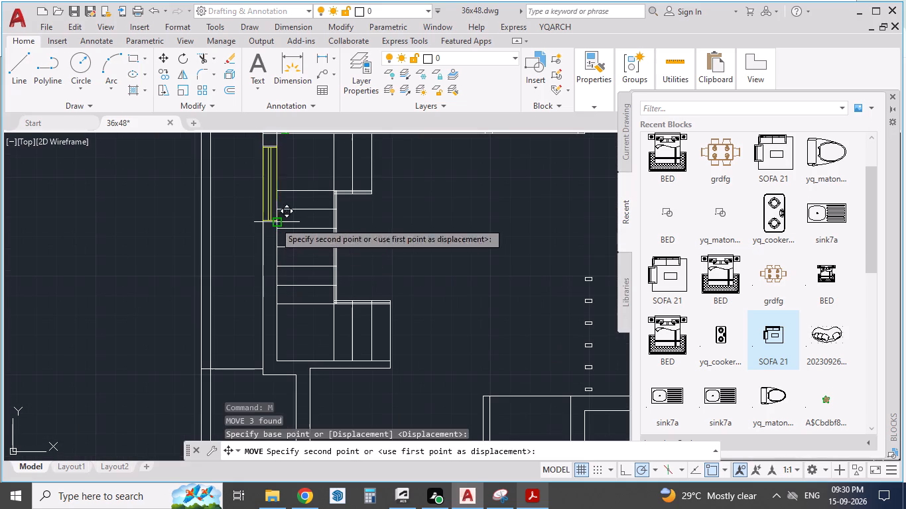
left_click_drag(271, 239, 275, 294)
left_click(275, 294)
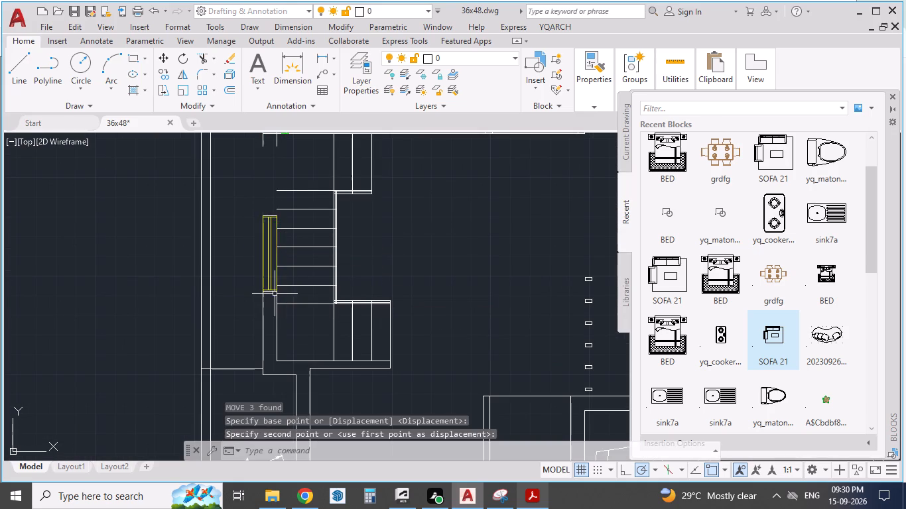
Extend the inner and outer wall lines below the guest bedroom down to the moved staircase window, closing the wall gap.
scroll(411, 310, "down", 1)
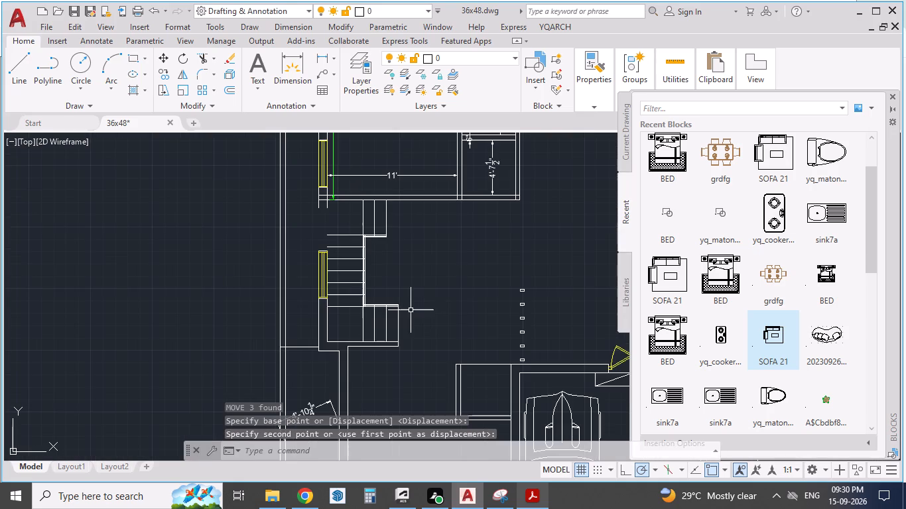
key("Escape")
key("Escape")
type("EX")
key("Return")
scroll(326, 209, "up", 2)
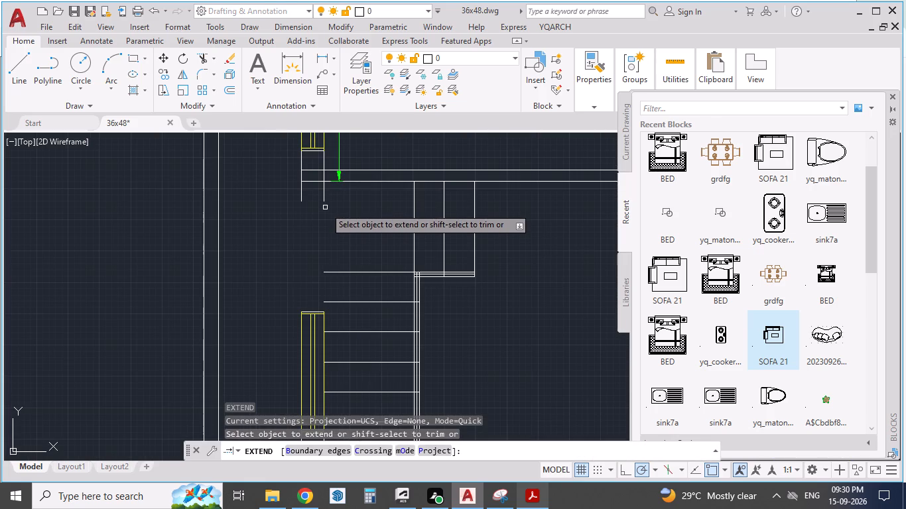
left_click(323, 198)
left_click(322, 220)
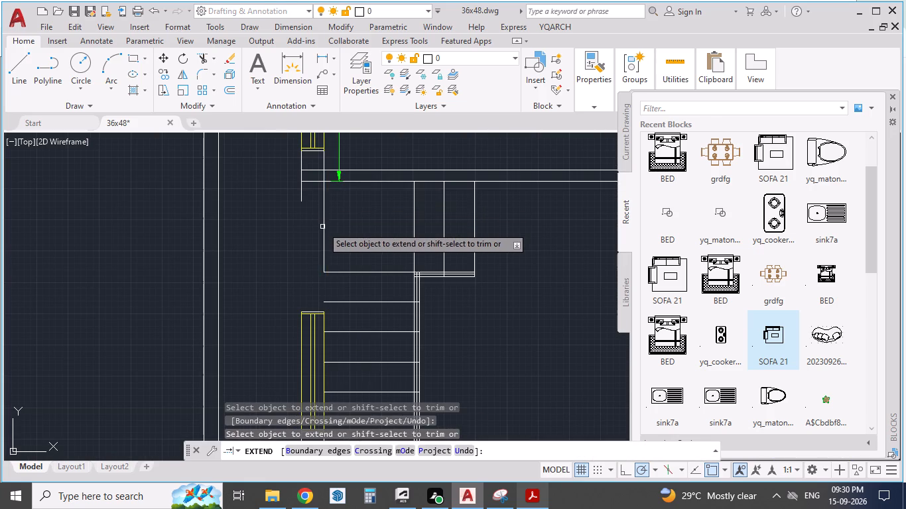
double_click(322, 227)
left_click(326, 245)
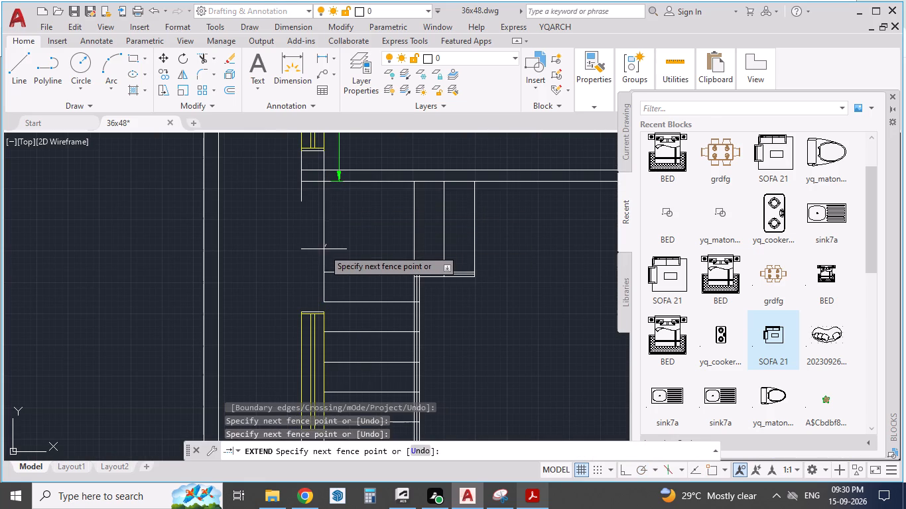
left_click(322, 250)
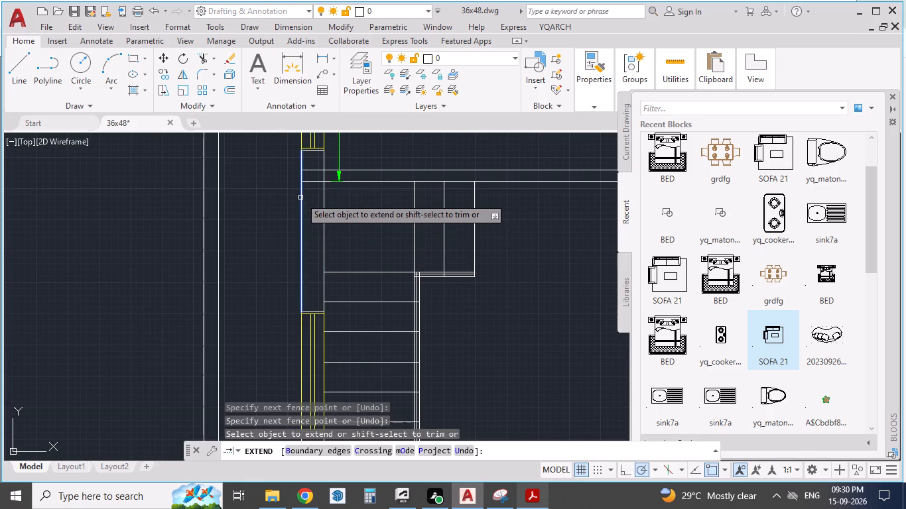
left_click(300, 198)
scroll(360, 227, "down", 2)
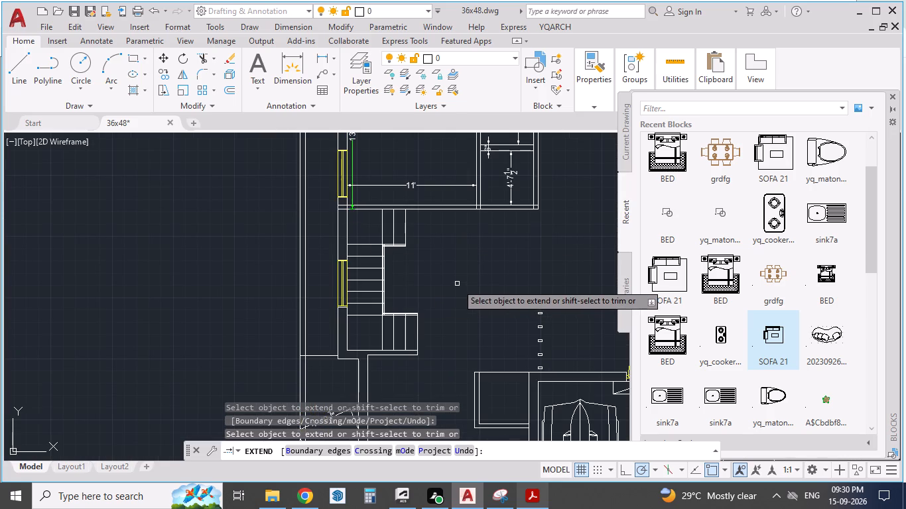
key("Escape")
Check the kitchen window in the PDF reference and set the wall window's hole width to 60", keeping the 7.874" pier.
scroll(446, 272, "down", 2)
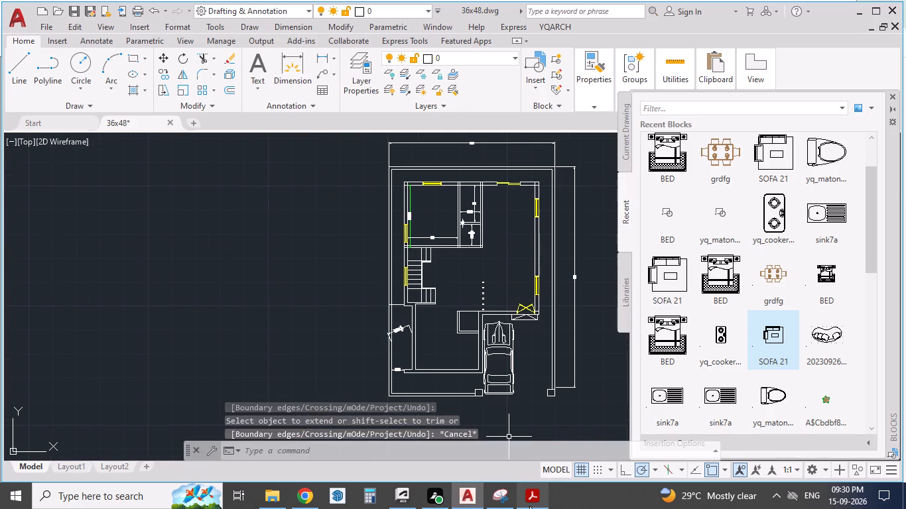
left_click(533, 492)
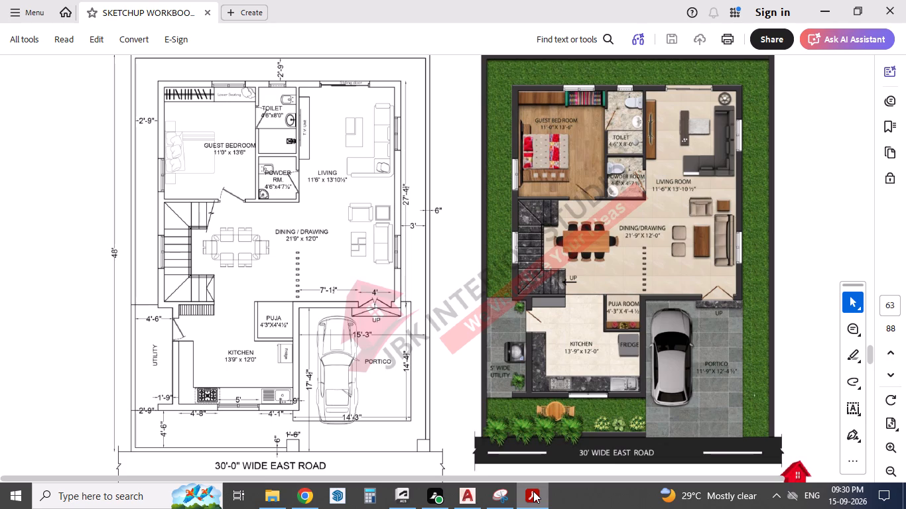
left_click(533, 491)
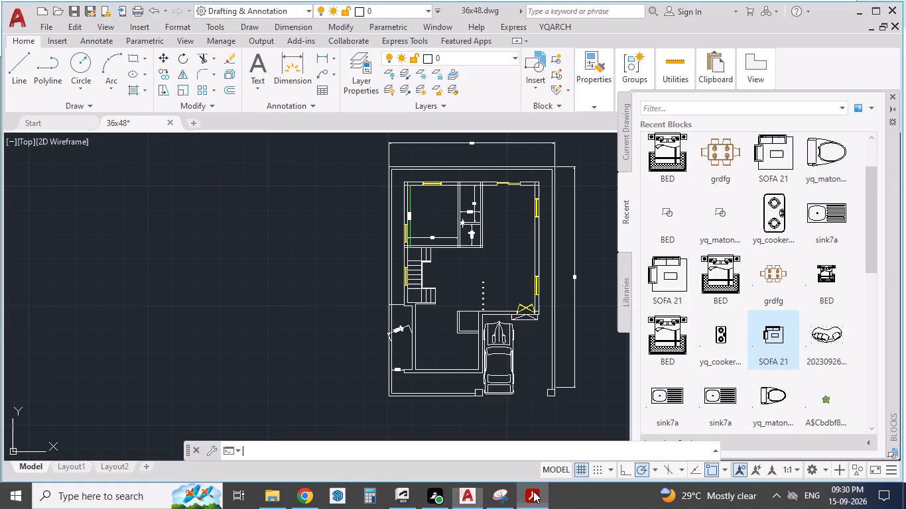
left_click(560, 25)
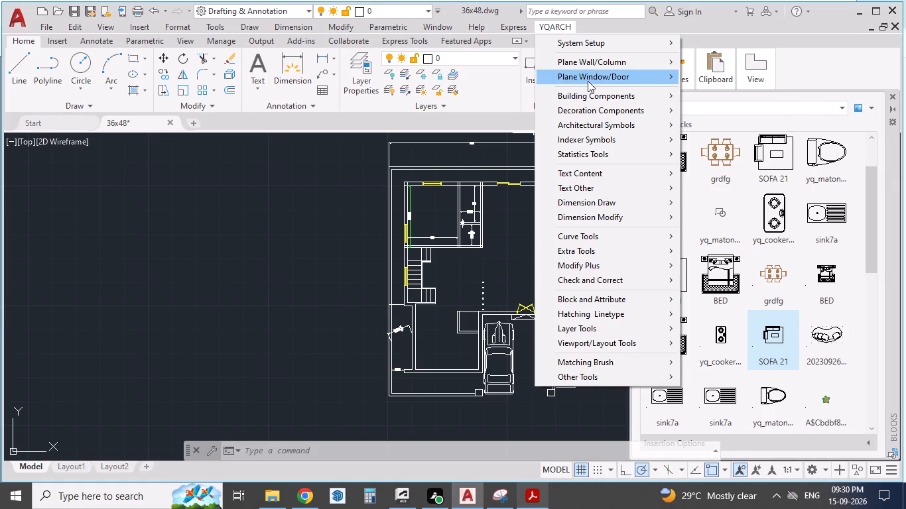
left_click(588, 81)
left_click(712, 107)
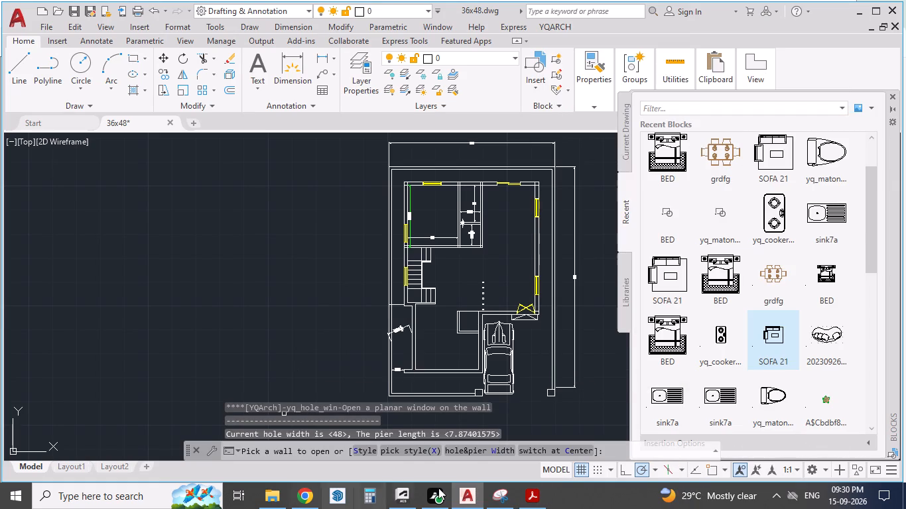
left_click_drag(472, 447, 472, 455)
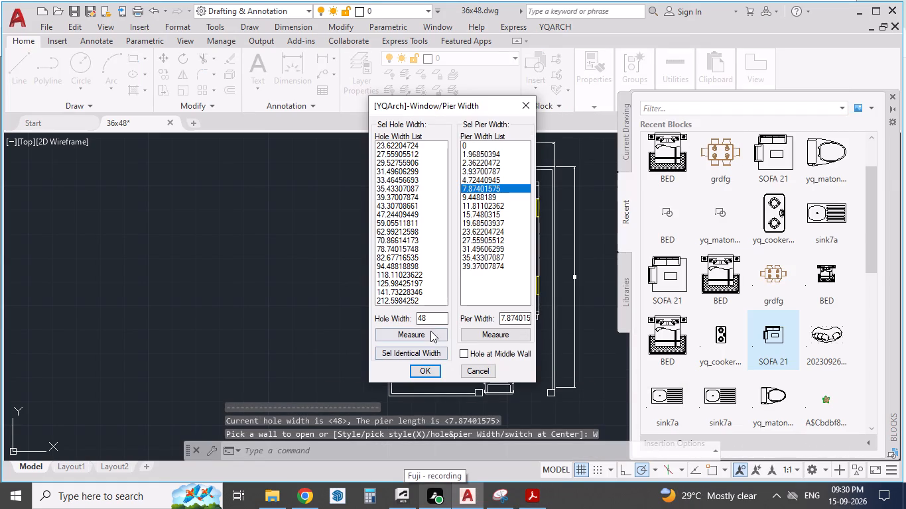
left_click_drag(432, 321, 353, 315)
type("60")
left_click(432, 372)
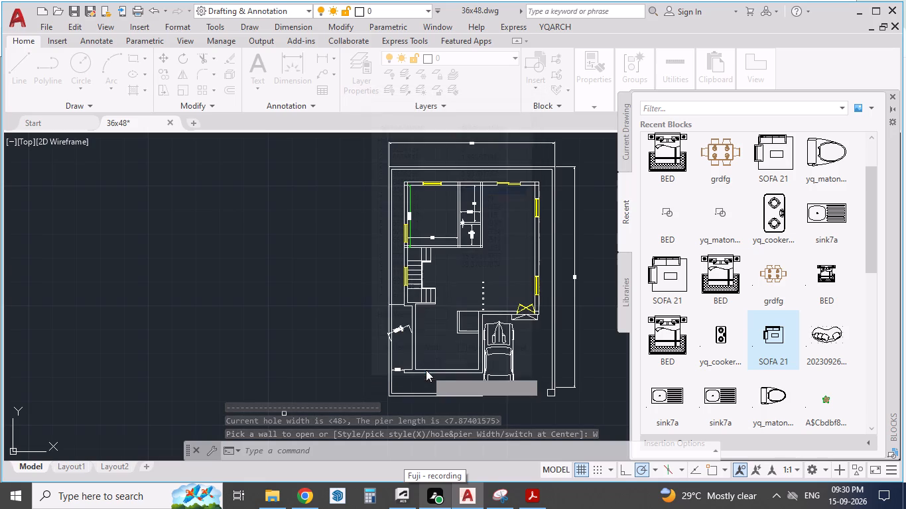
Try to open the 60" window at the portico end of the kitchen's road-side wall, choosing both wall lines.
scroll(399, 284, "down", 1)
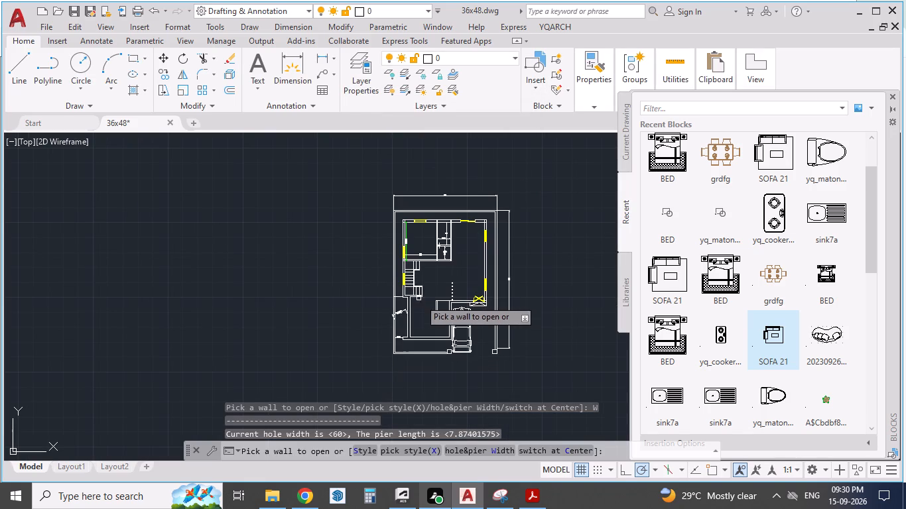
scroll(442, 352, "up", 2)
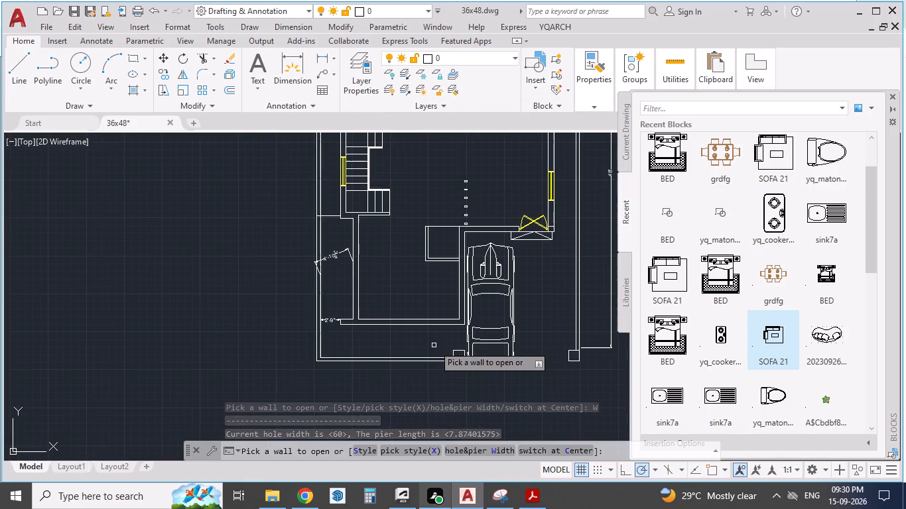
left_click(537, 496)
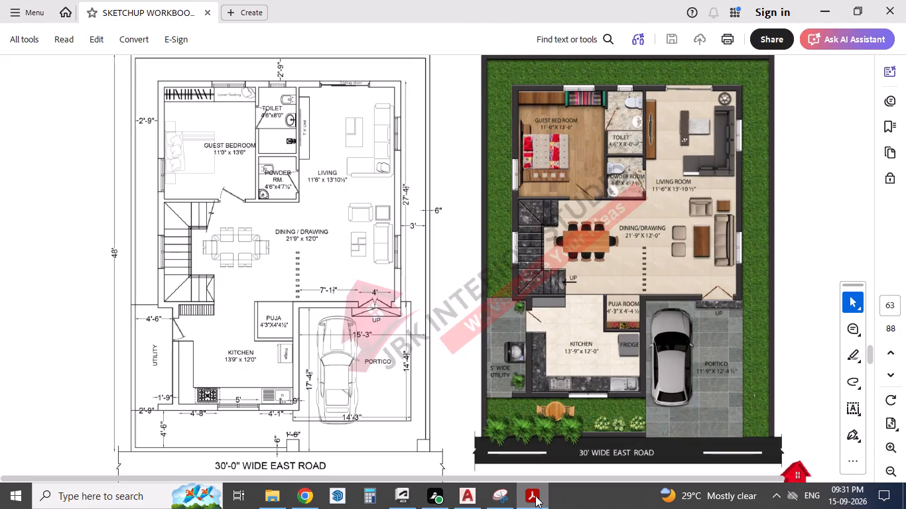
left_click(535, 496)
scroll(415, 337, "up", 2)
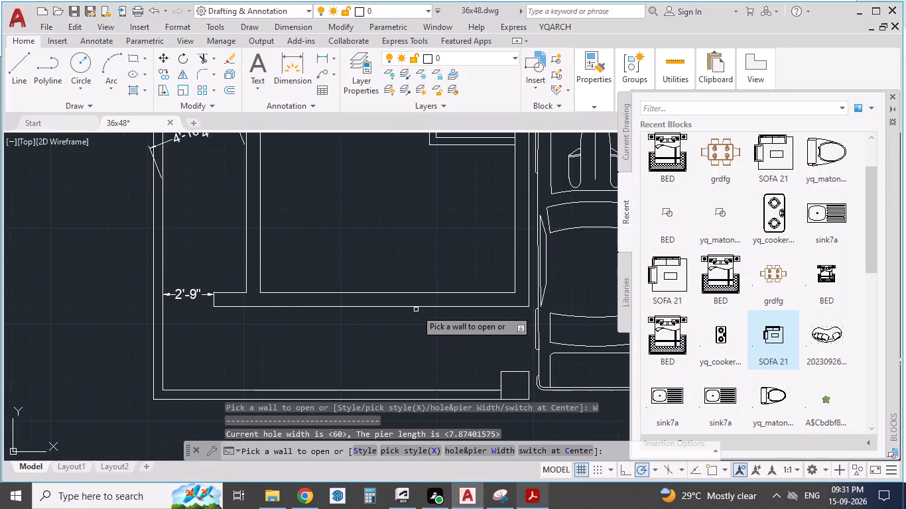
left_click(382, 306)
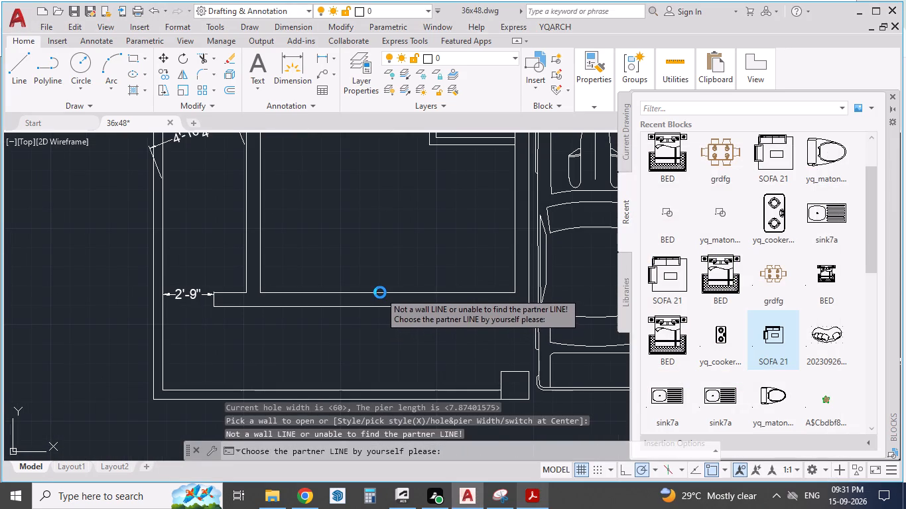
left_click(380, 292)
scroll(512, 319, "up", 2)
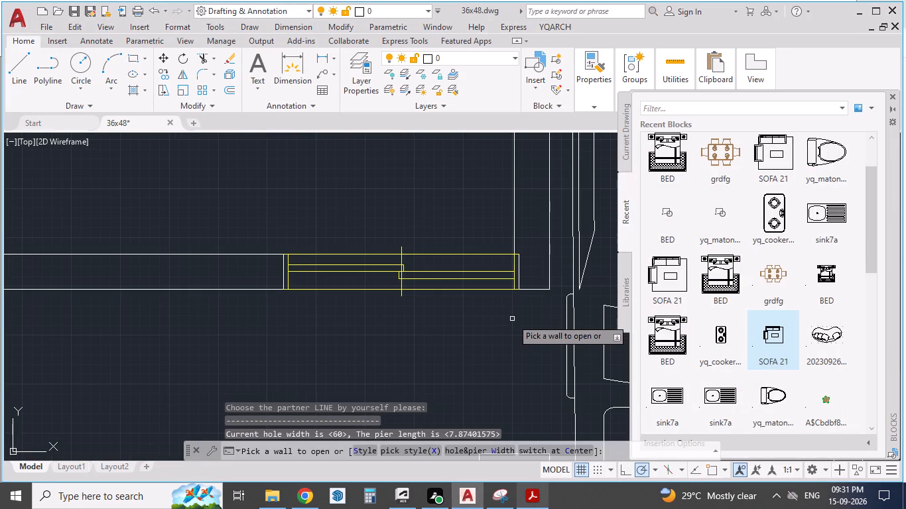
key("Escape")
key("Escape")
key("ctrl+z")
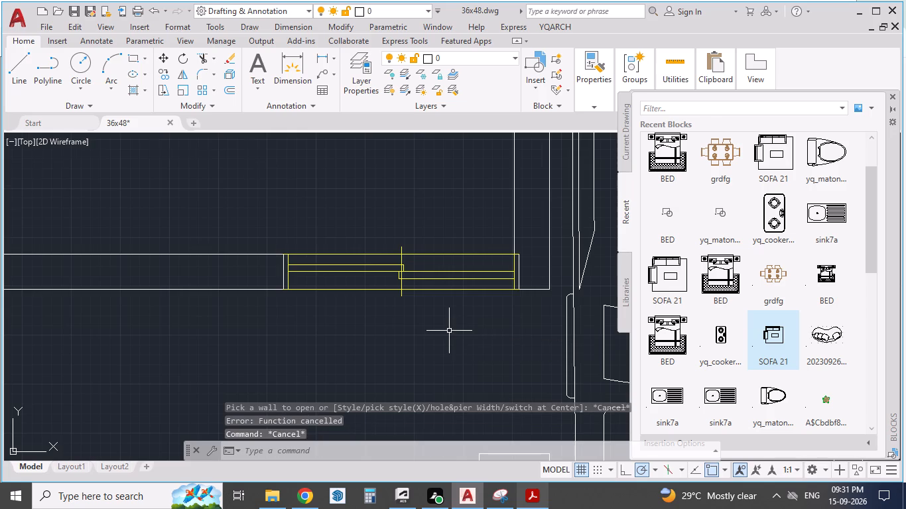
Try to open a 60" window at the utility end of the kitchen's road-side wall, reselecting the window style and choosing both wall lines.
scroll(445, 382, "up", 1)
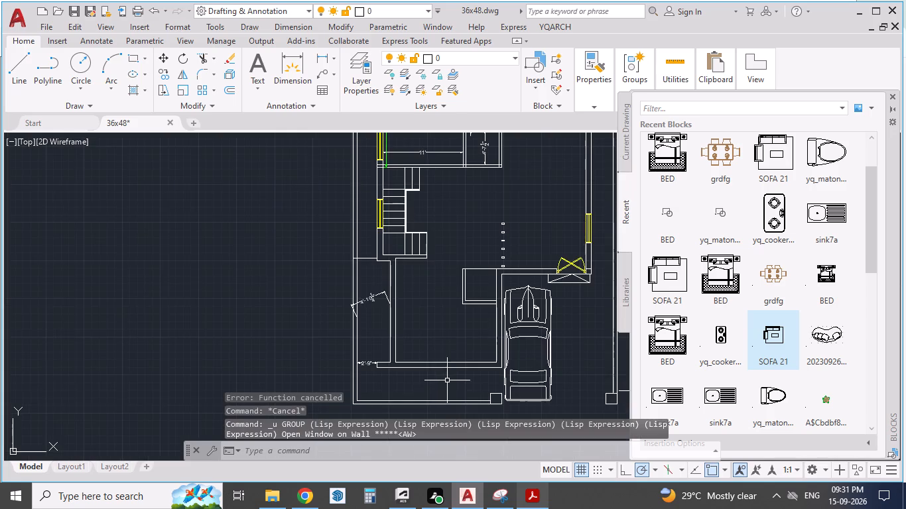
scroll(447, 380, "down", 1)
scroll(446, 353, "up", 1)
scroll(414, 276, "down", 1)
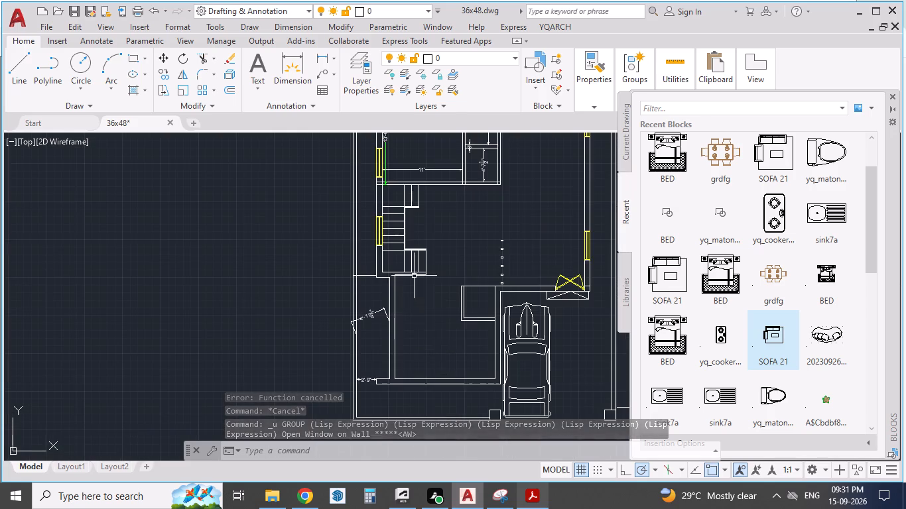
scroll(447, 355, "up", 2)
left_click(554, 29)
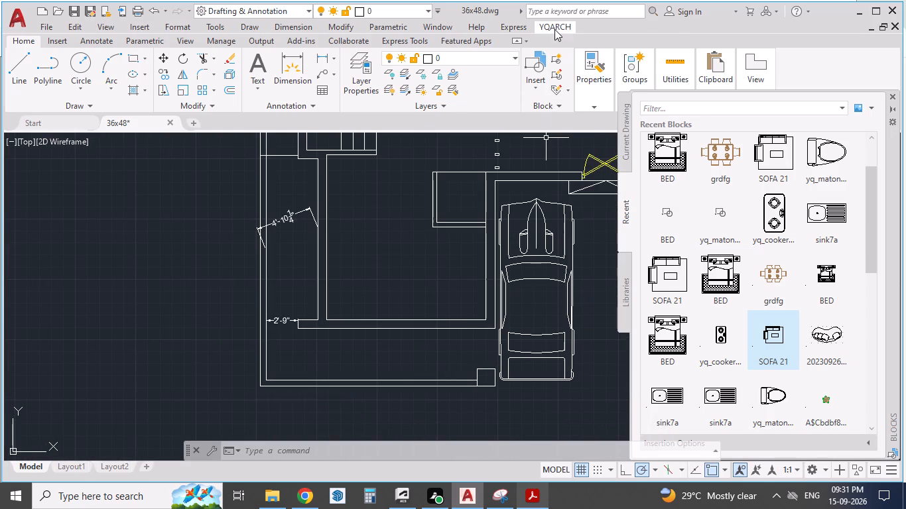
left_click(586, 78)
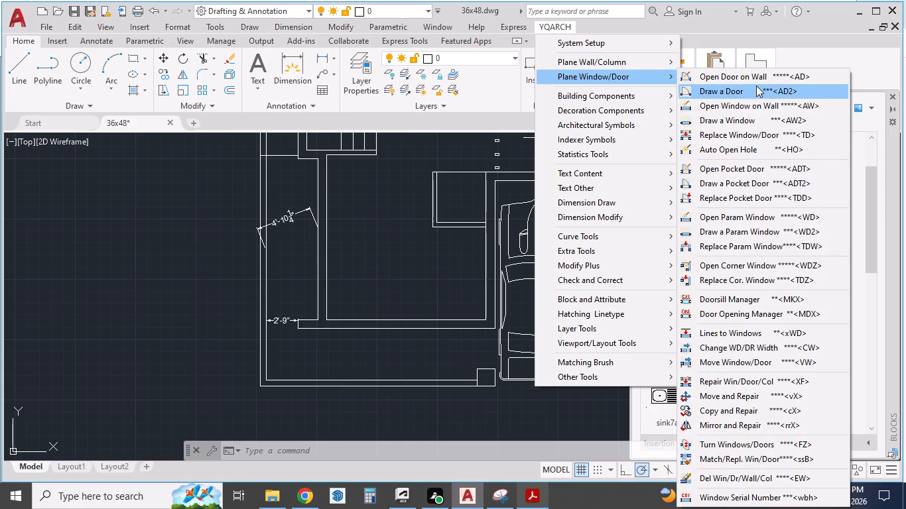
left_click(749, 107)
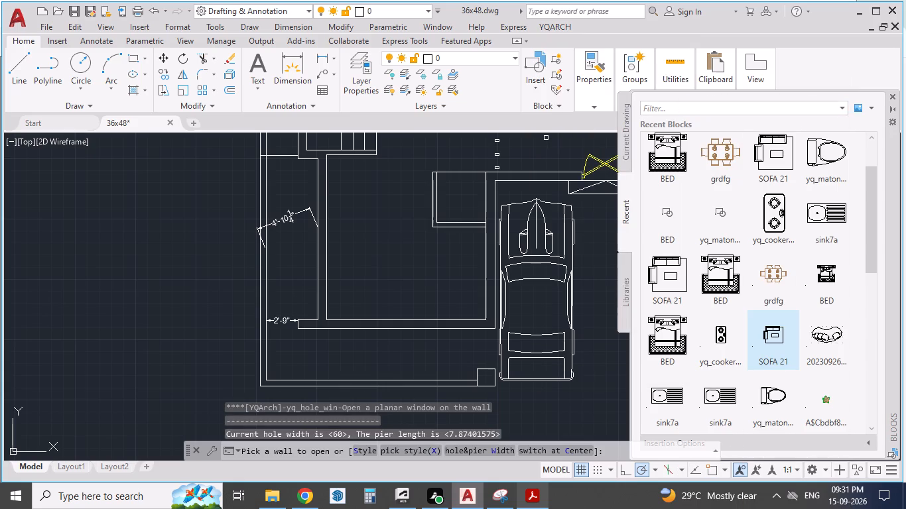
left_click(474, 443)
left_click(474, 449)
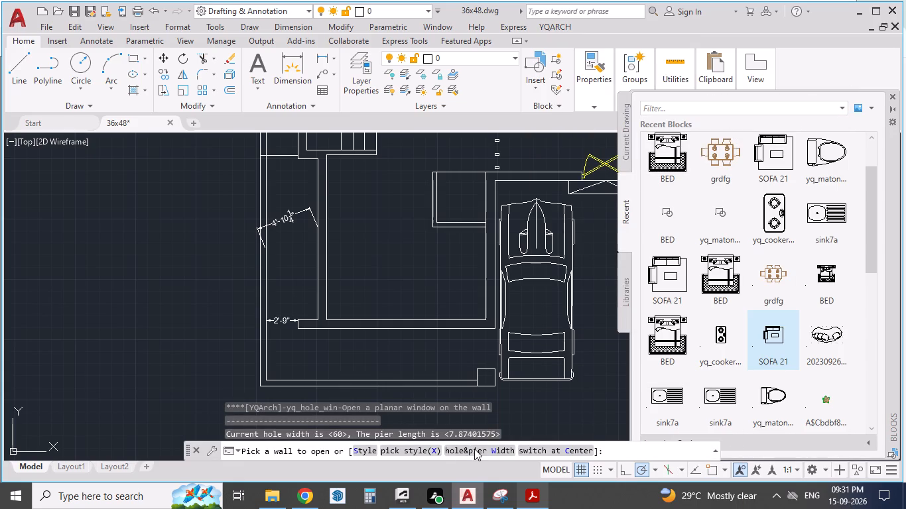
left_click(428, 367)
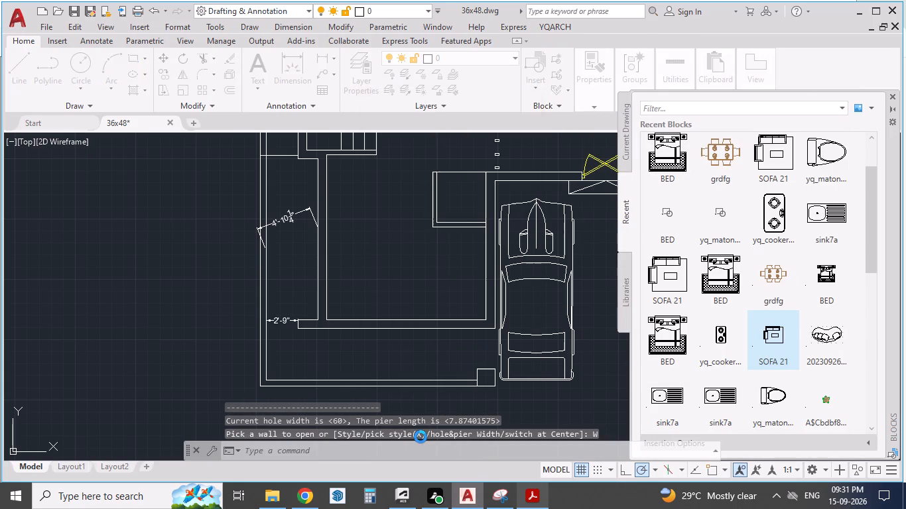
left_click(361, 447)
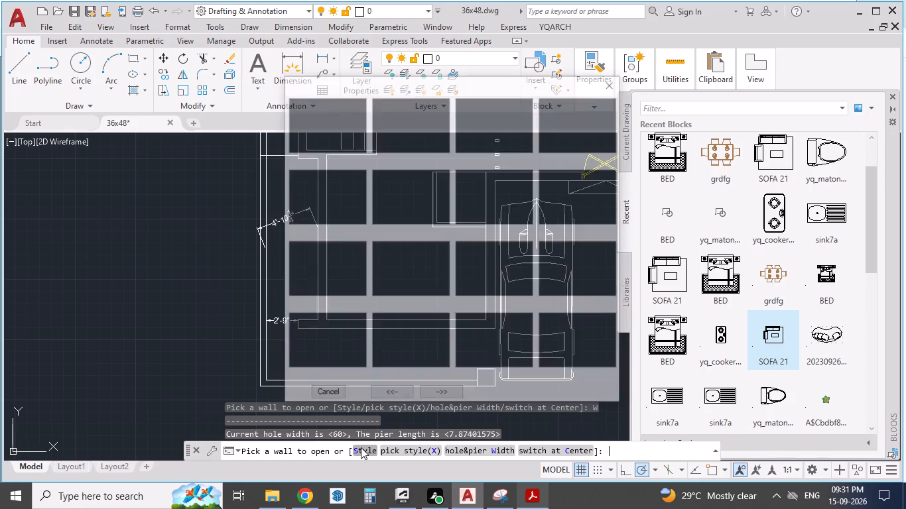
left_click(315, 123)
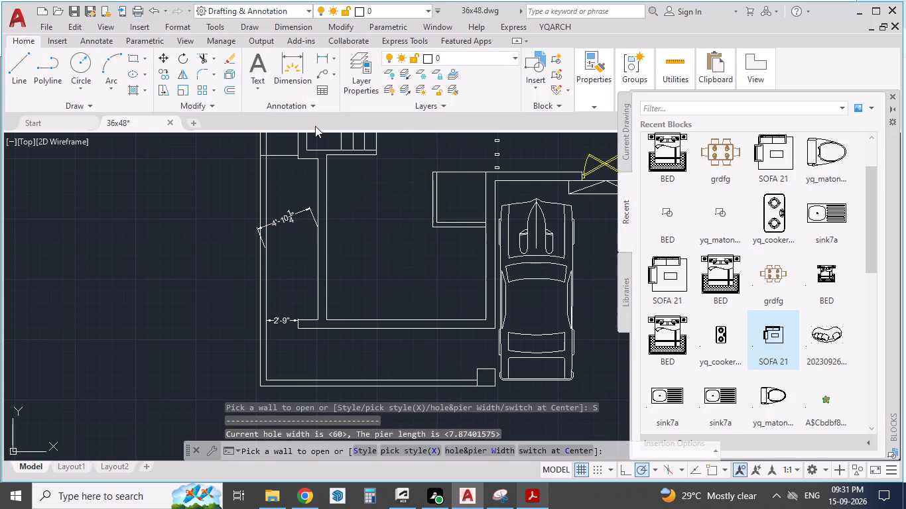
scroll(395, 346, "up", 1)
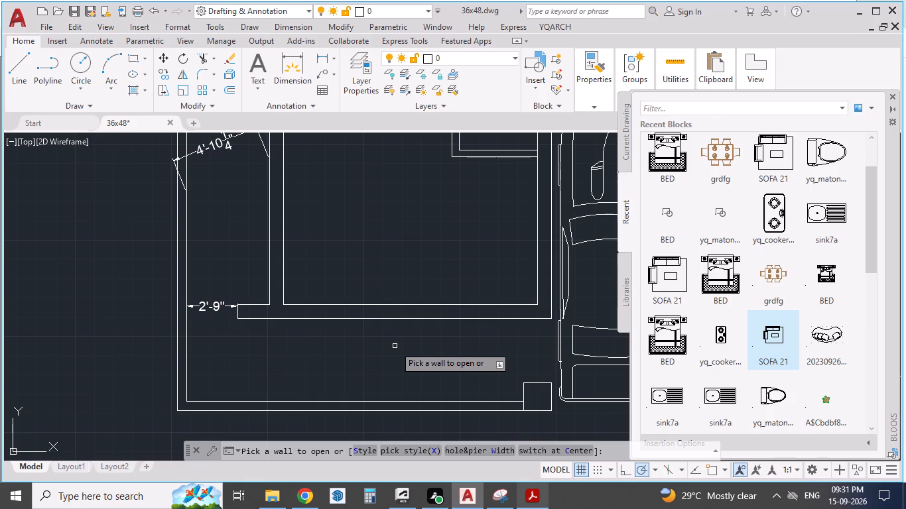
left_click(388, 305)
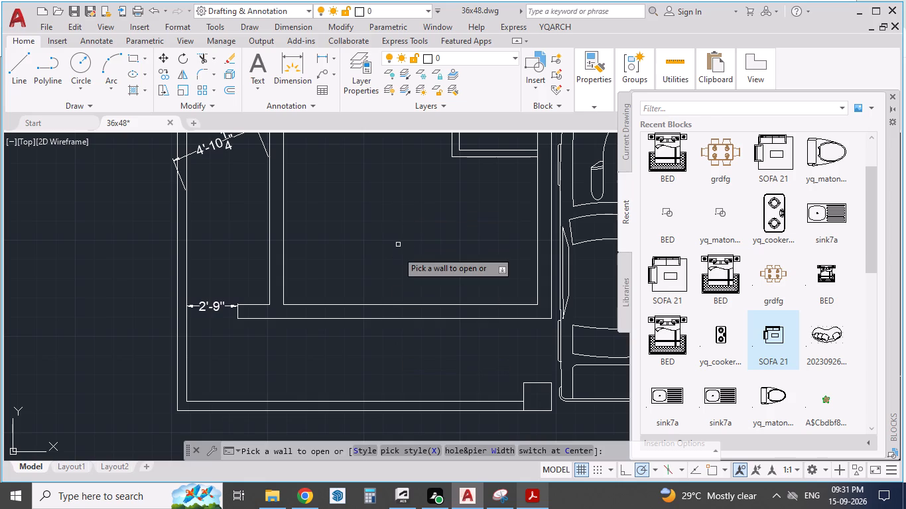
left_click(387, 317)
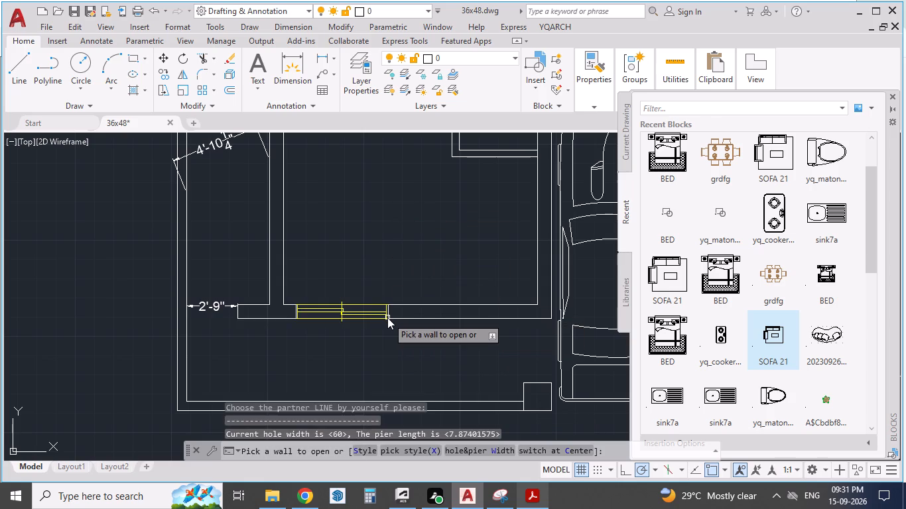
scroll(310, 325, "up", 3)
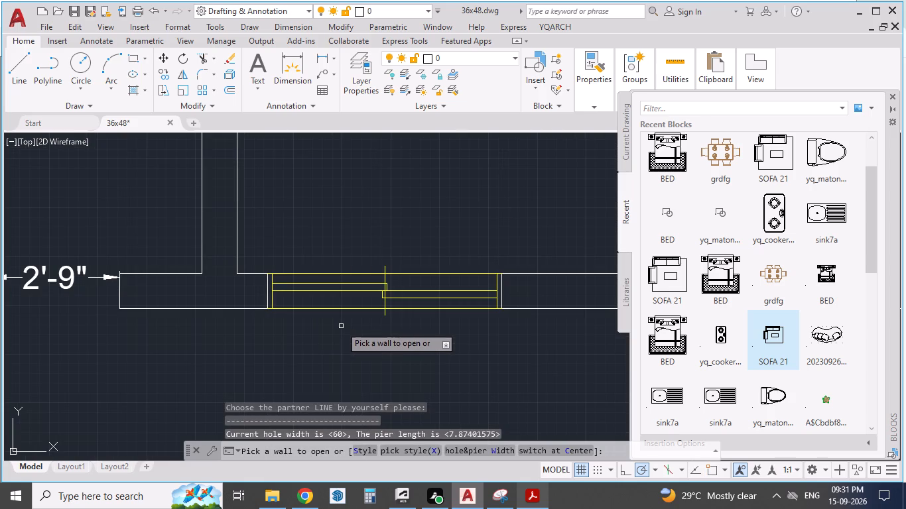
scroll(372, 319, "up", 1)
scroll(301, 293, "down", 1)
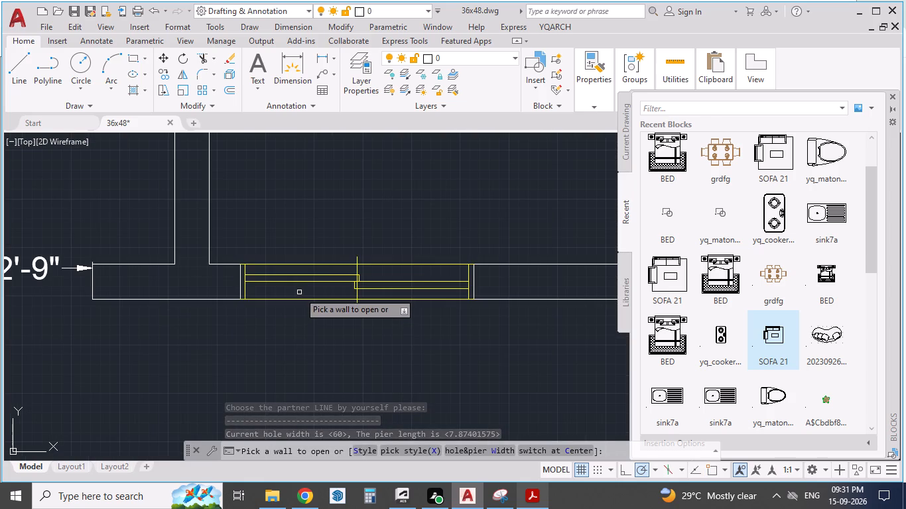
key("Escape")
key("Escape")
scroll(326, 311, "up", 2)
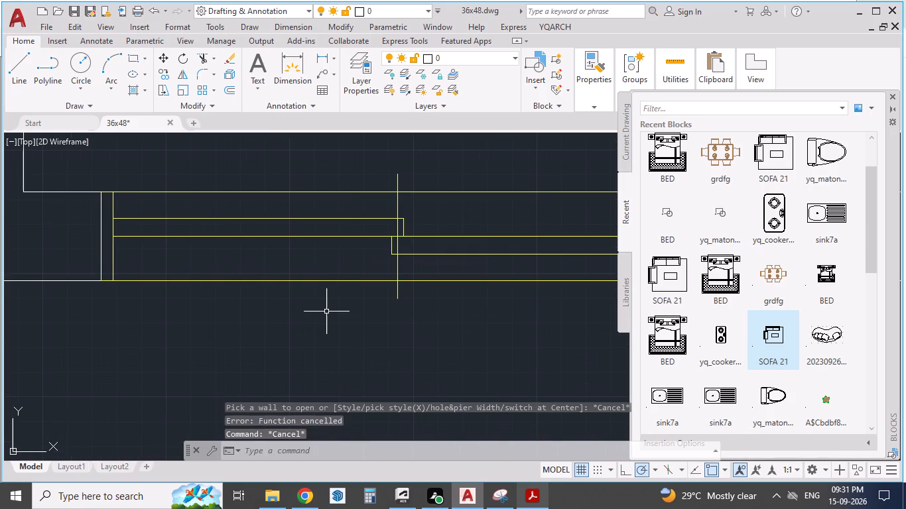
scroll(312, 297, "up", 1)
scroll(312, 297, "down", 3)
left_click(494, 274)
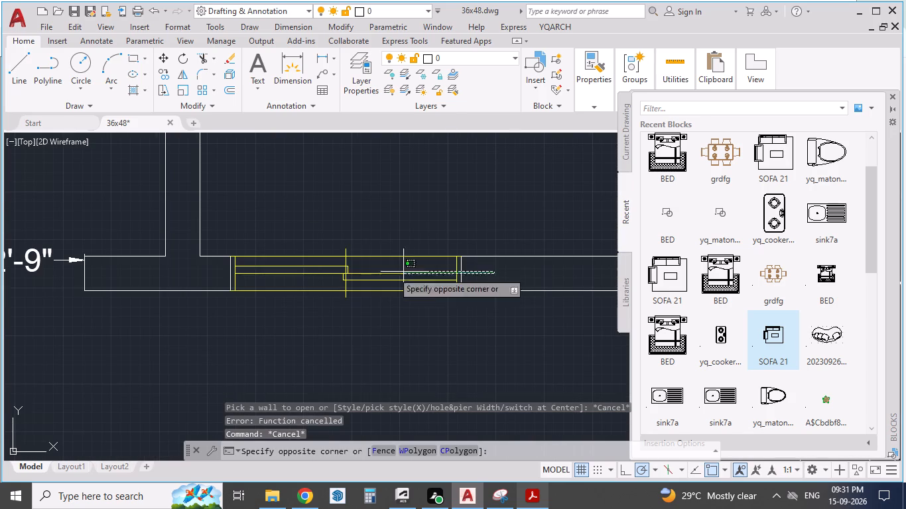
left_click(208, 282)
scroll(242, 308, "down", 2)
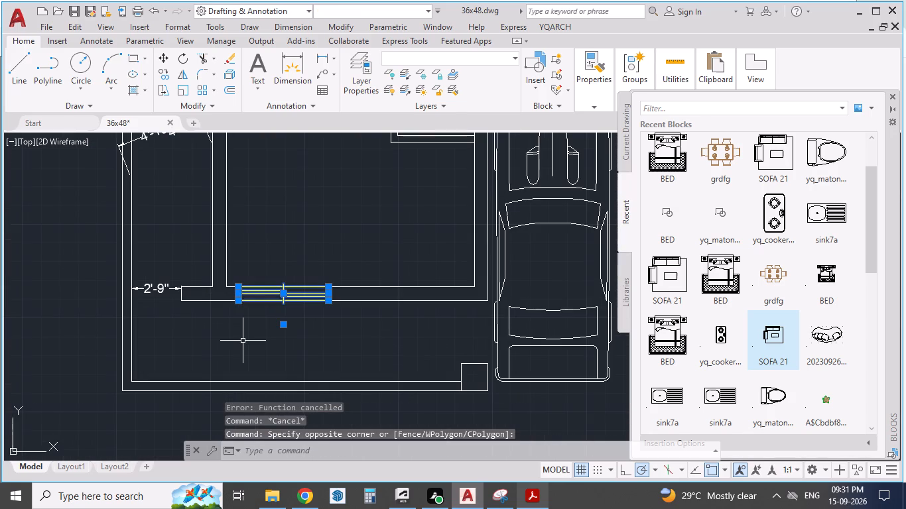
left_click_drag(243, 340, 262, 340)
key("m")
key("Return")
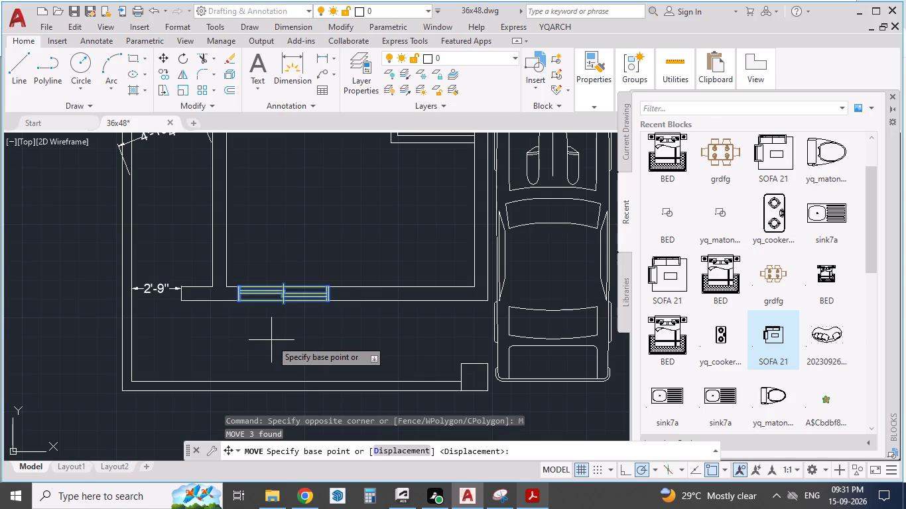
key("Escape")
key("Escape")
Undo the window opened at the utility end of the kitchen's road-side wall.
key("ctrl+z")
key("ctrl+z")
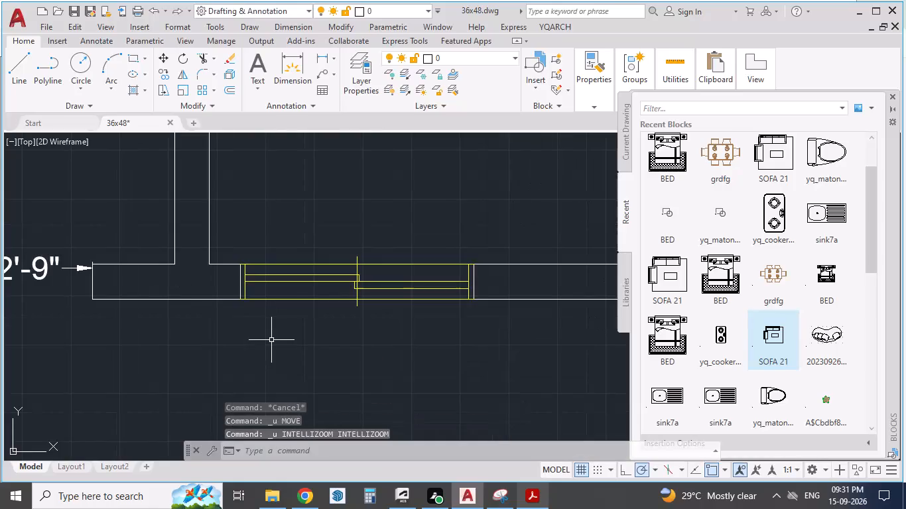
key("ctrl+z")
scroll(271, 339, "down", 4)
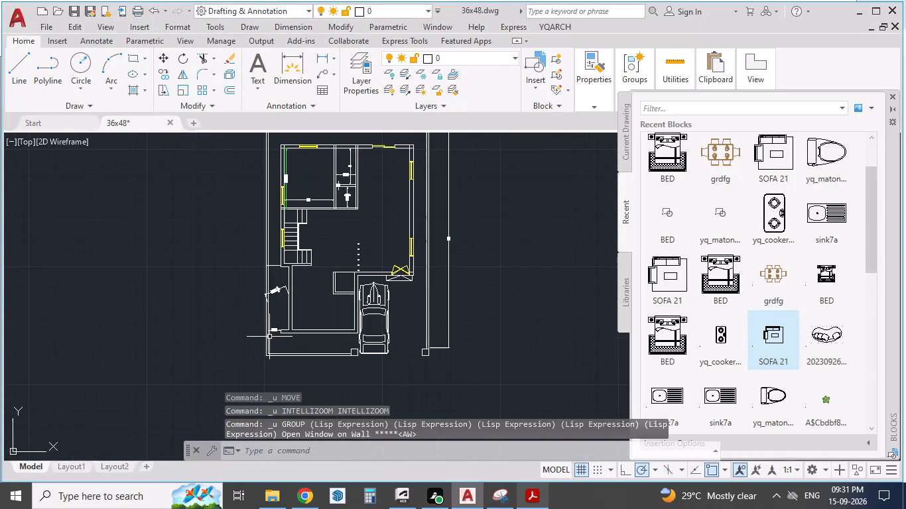
Open a 60" WD_00_X1 window at the middle of the kitchen's road-side wall, choosing both wall lines.
scroll(294, 380, "up", 1)
scroll(344, 328, "up", 1)
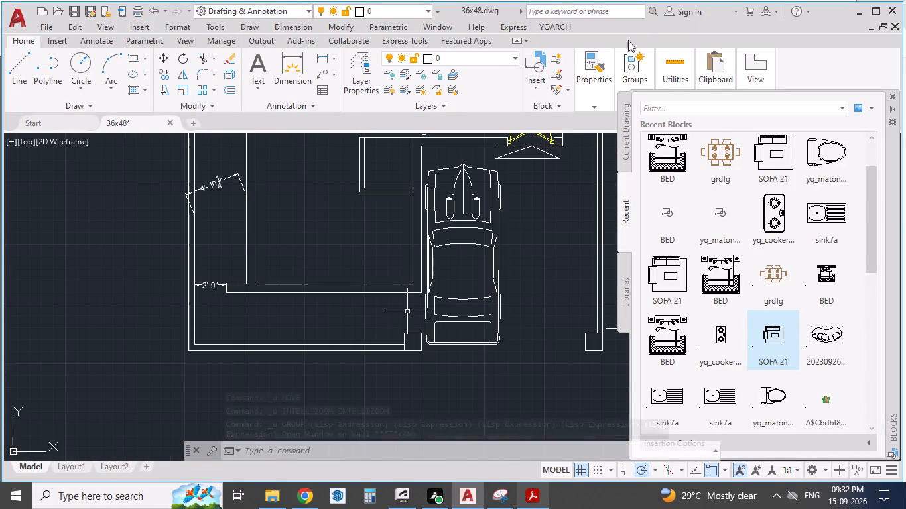
left_click(552, 26)
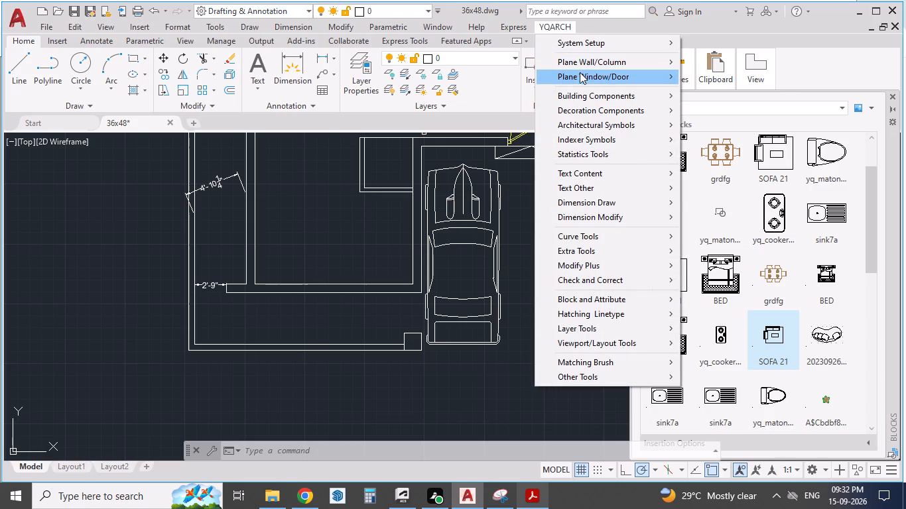
left_click(582, 74)
left_click(724, 106)
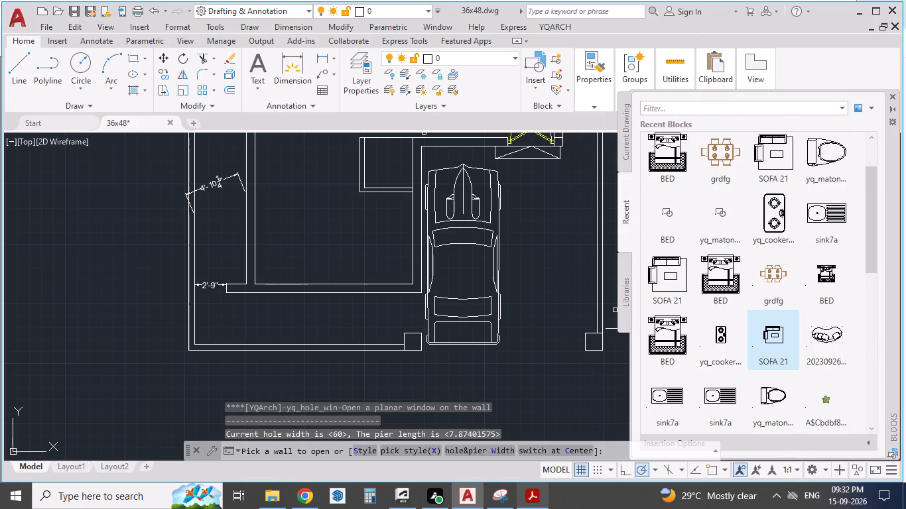
left_click(358, 446)
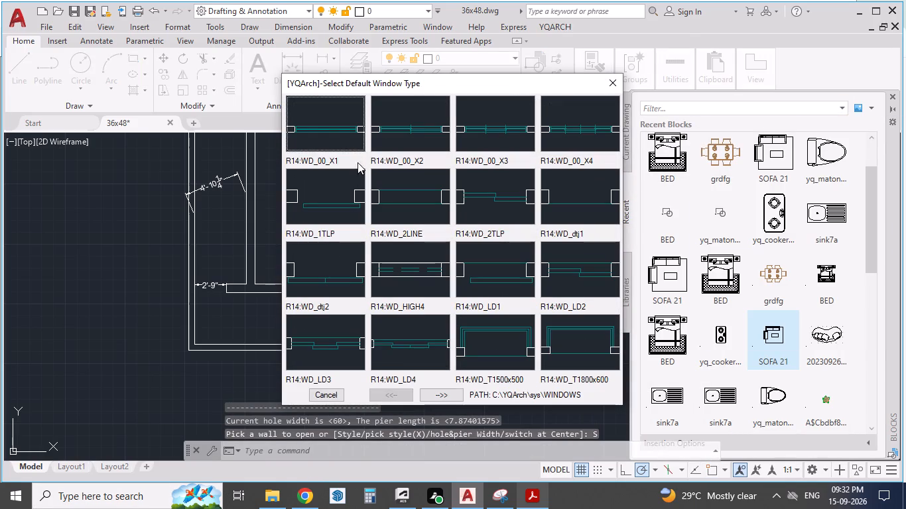
left_click(323, 130)
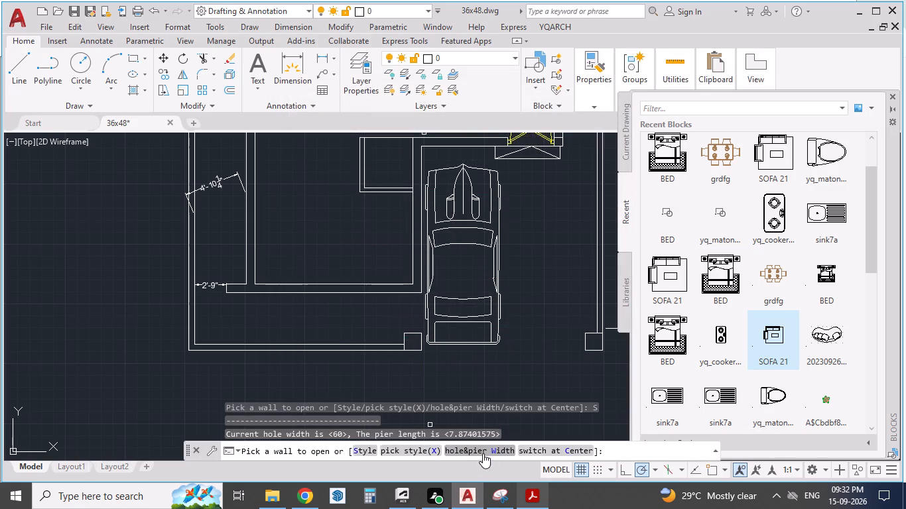
left_click(485, 452)
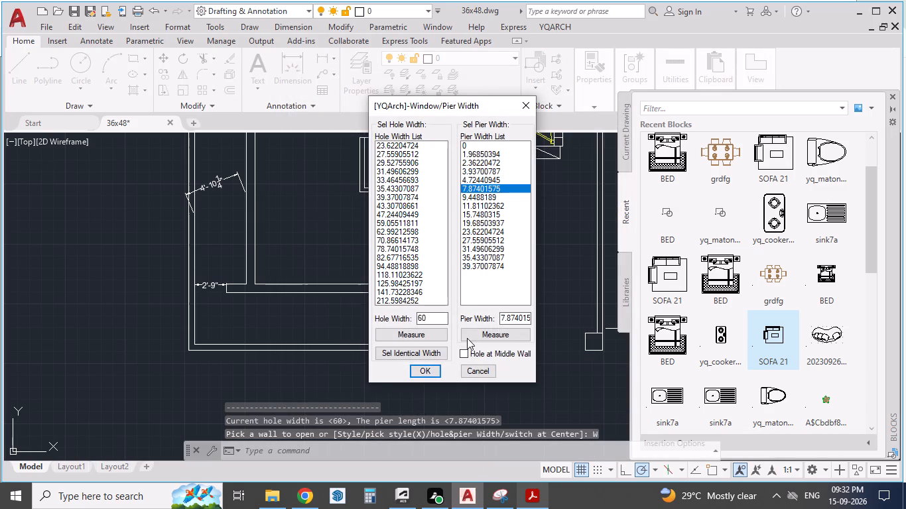
left_click(460, 356)
left_click(437, 367)
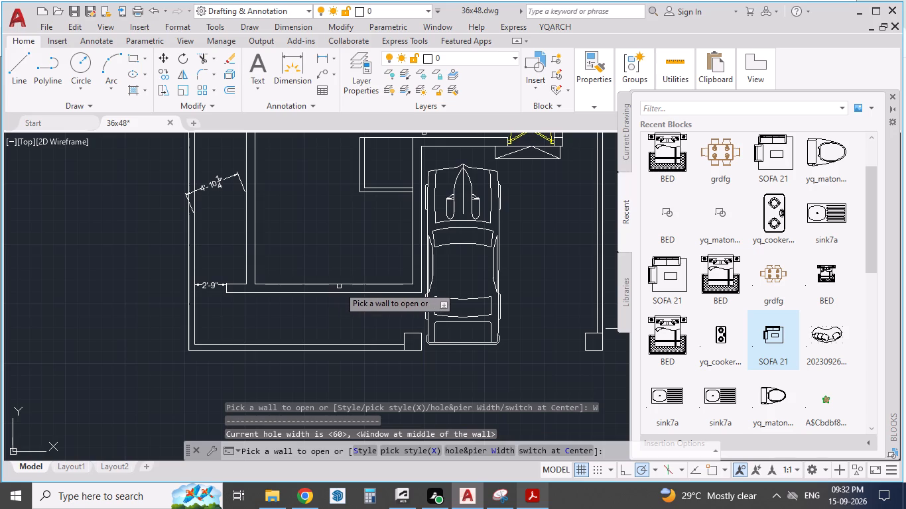
scroll(316, 311, "up", 2)
left_click(341, 243)
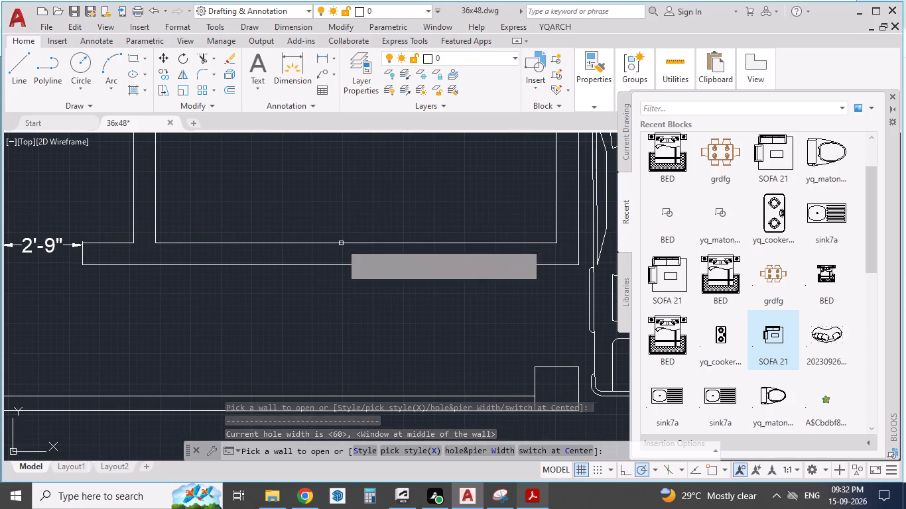
left_click(338, 263)
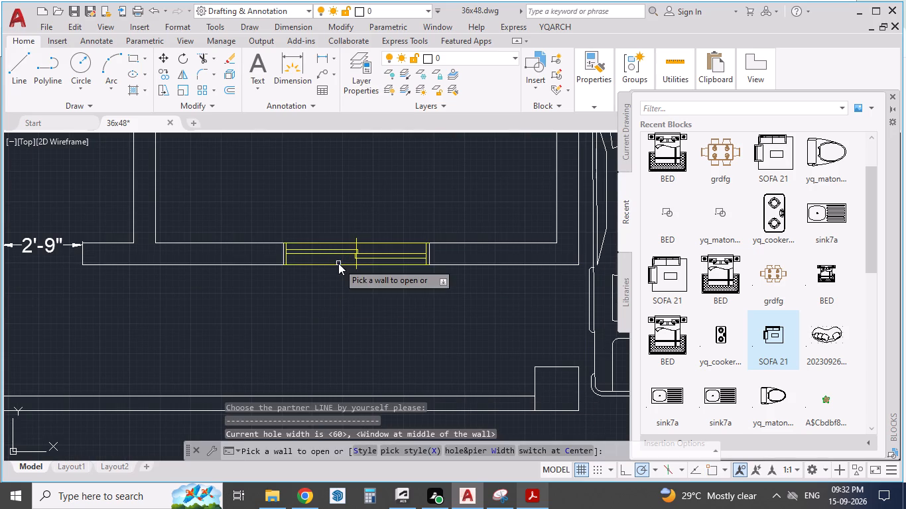
Check the PDF reference, and set the wall window's hole width to 48" with the 7.874" pier instead of middle-of-wall placement.
scroll(289, 311, "down", 2)
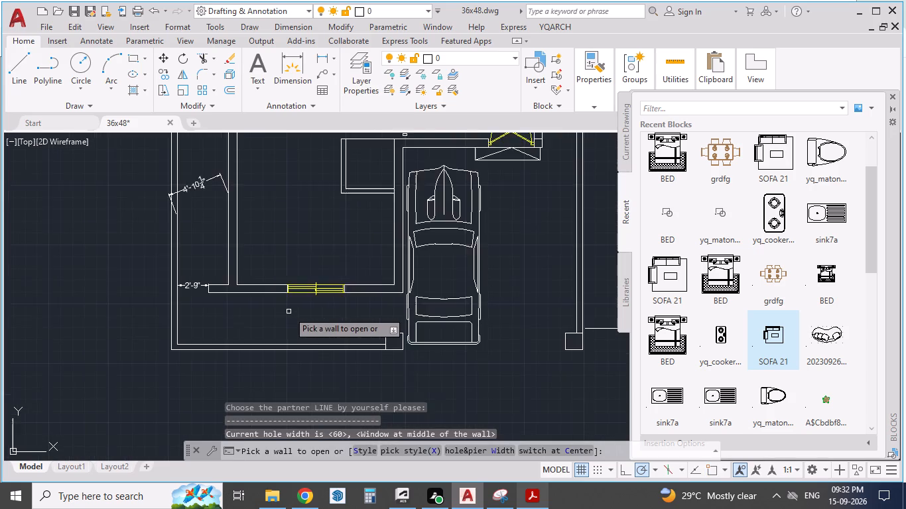
scroll(289, 311, "down", 1)
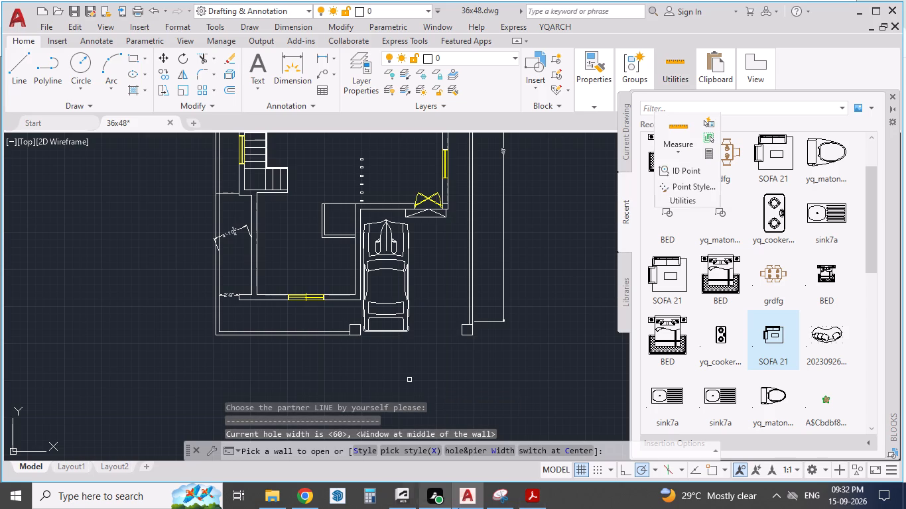
left_click(530, 496)
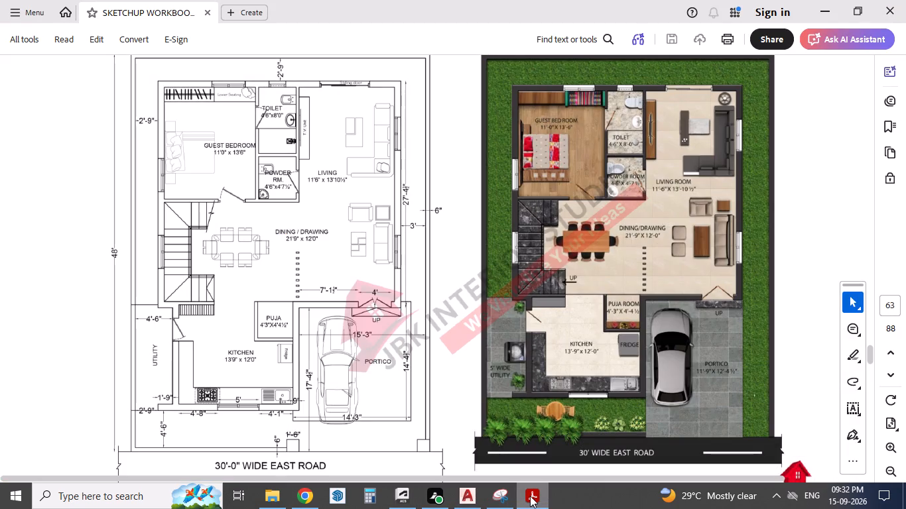
left_click(530, 496)
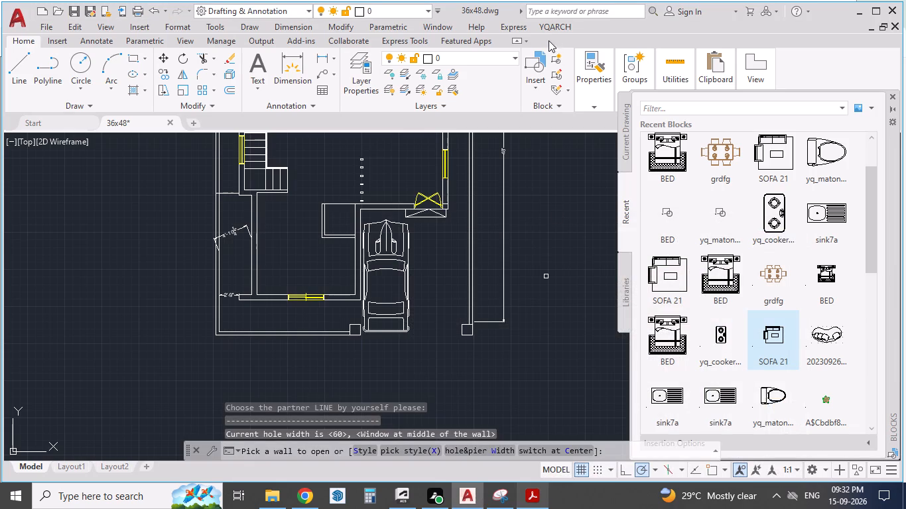
left_click(548, 28)
left_click(573, 73)
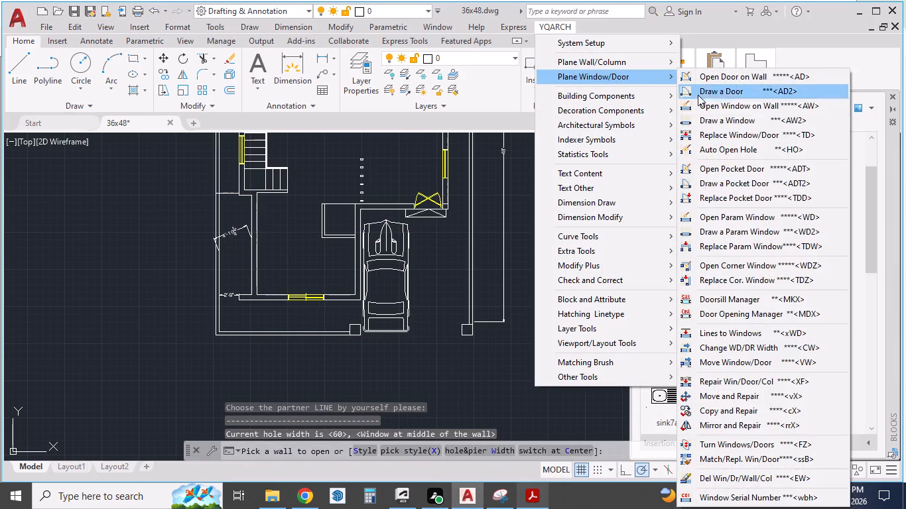
left_click(708, 117)
left_click(562, 28)
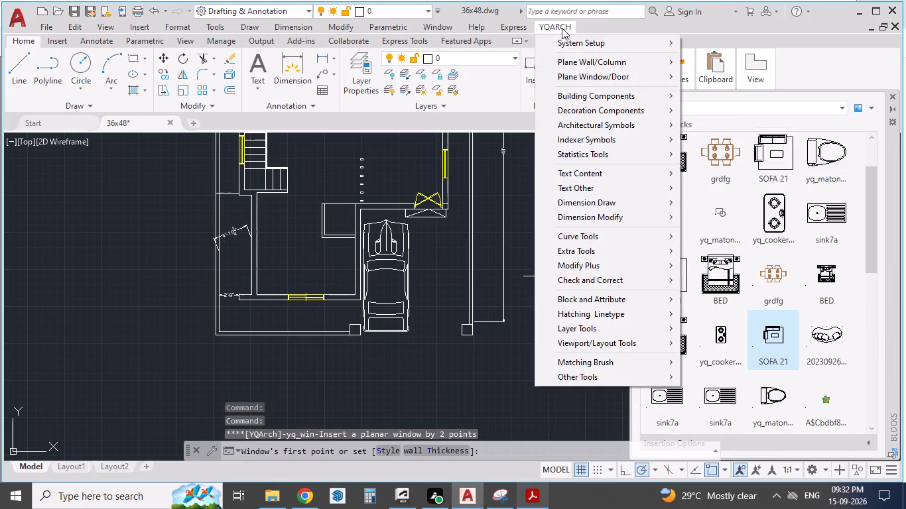
left_click(588, 79)
left_click(722, 105)
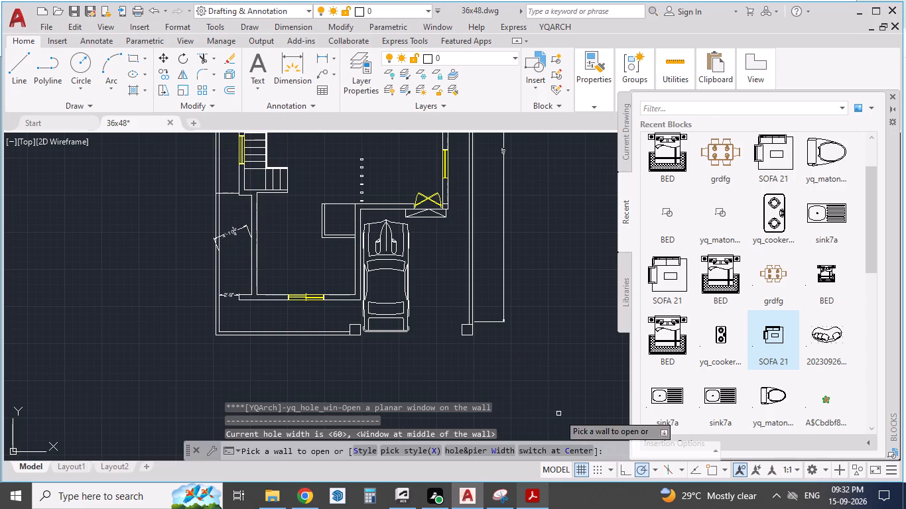
left_click(459, 451)
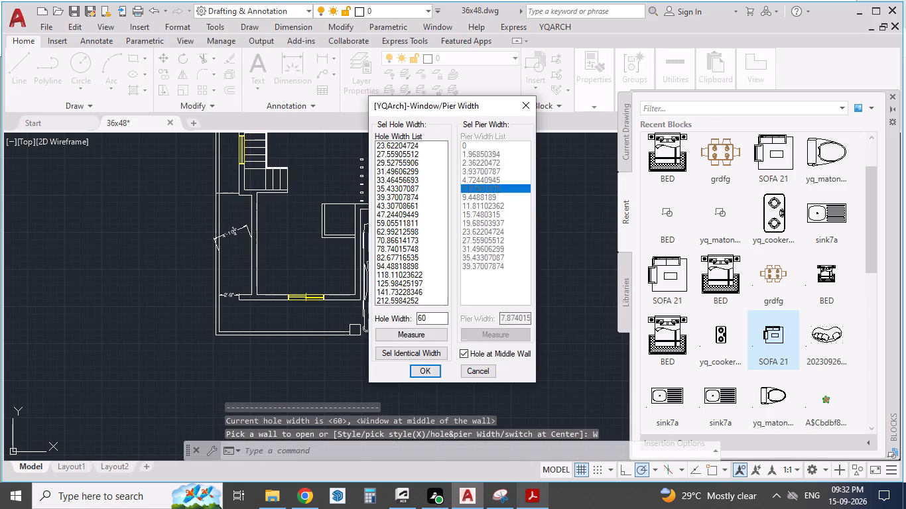
left_click_drag(436, 315, 340, 304)
type("48")
left_click(465, 355)
left_click(434, 368)
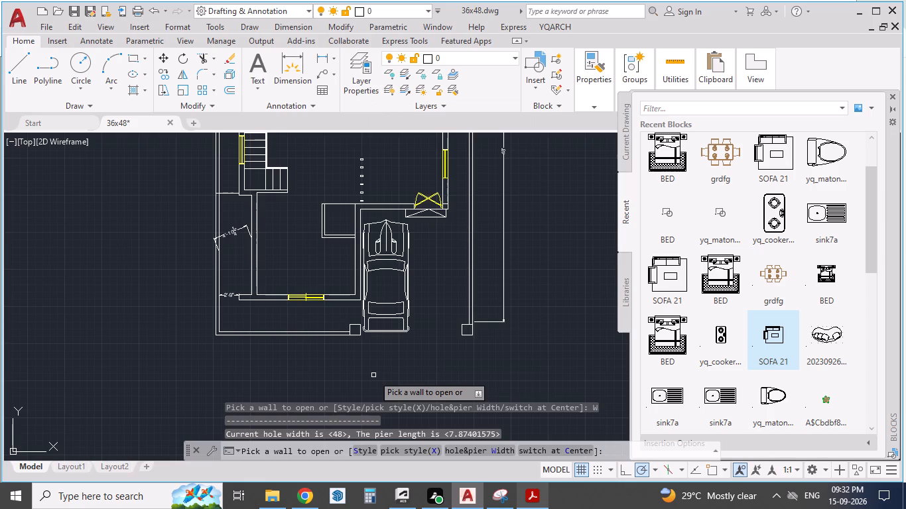
Compare the drawn plan with the PDF ground floor plan, examining the windows and portico, and leave the window command.
scroll(372, 379, "down", 1)
left_click(531, 497)
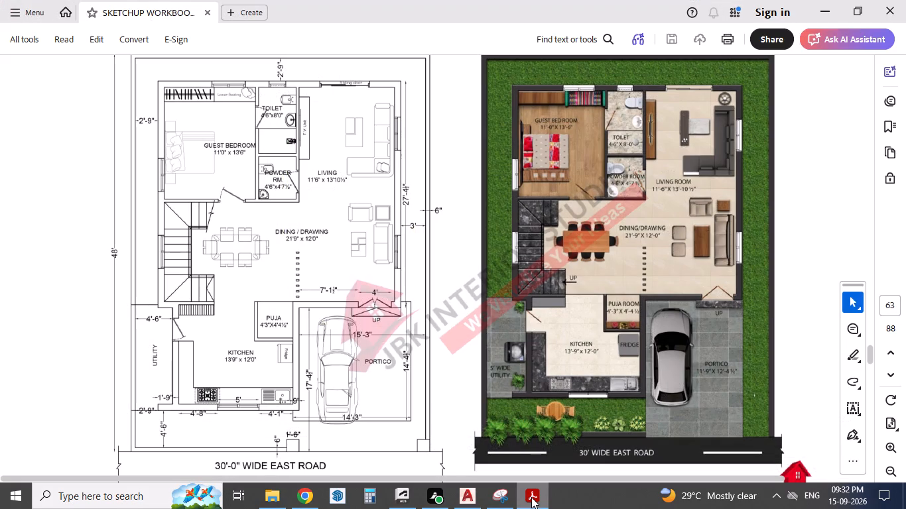
left_click(531, 497)
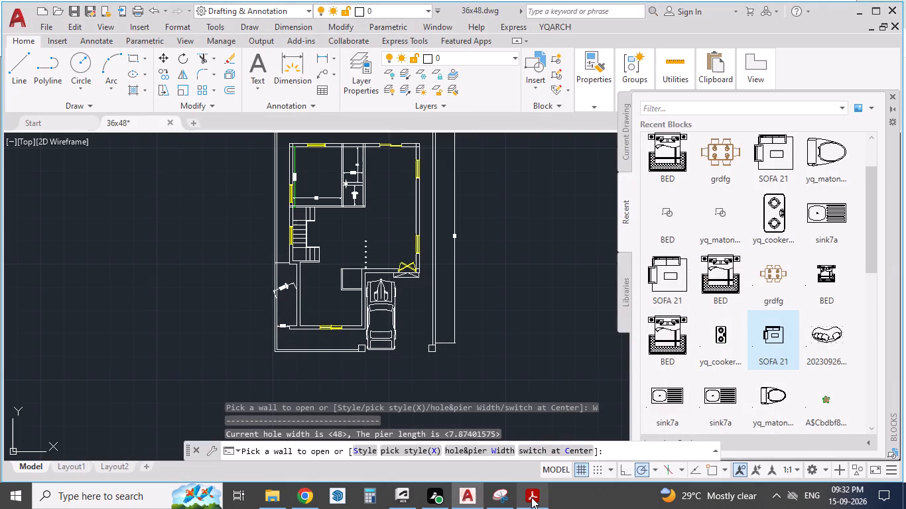
left_click(531, 497)
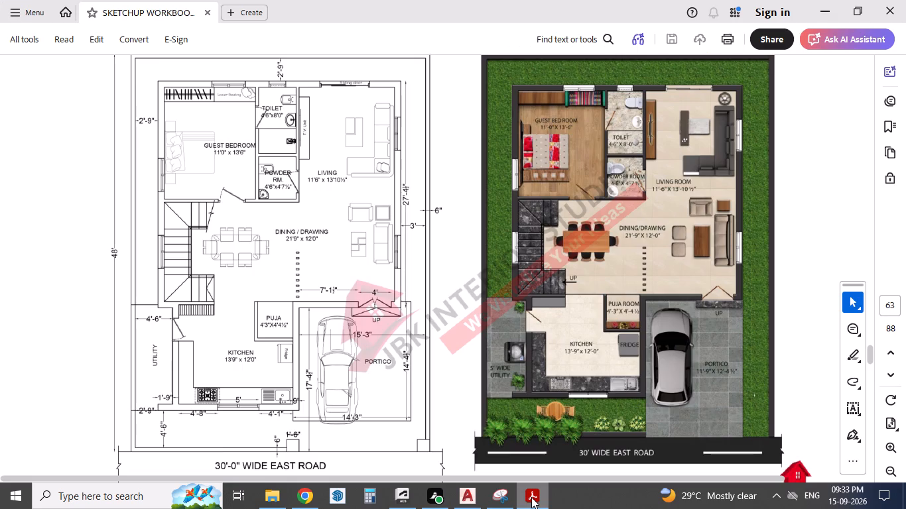
left_click(531, 497)
left_click(531, 497)
scroll(405, 424, "up", 1)
scroll(417, 381, "down", 2)
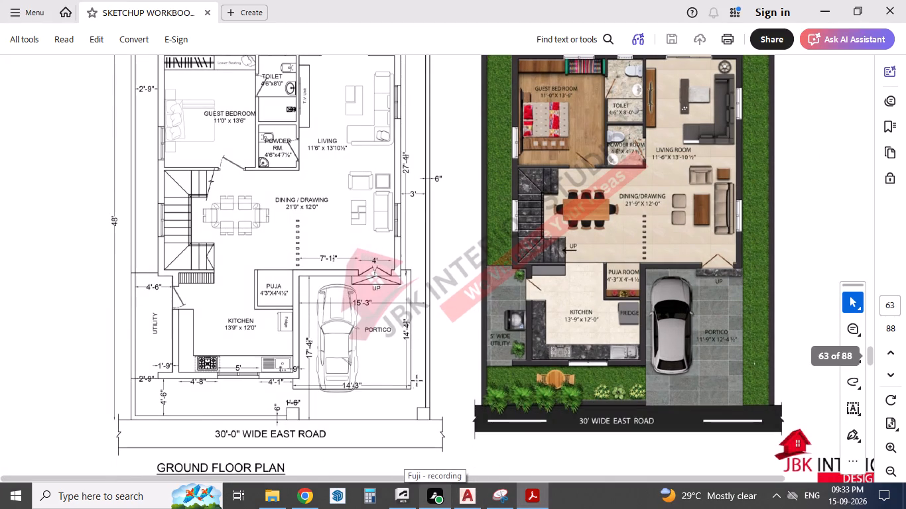
left_click(533, 501)
scroll(417, 283, "up", 2)
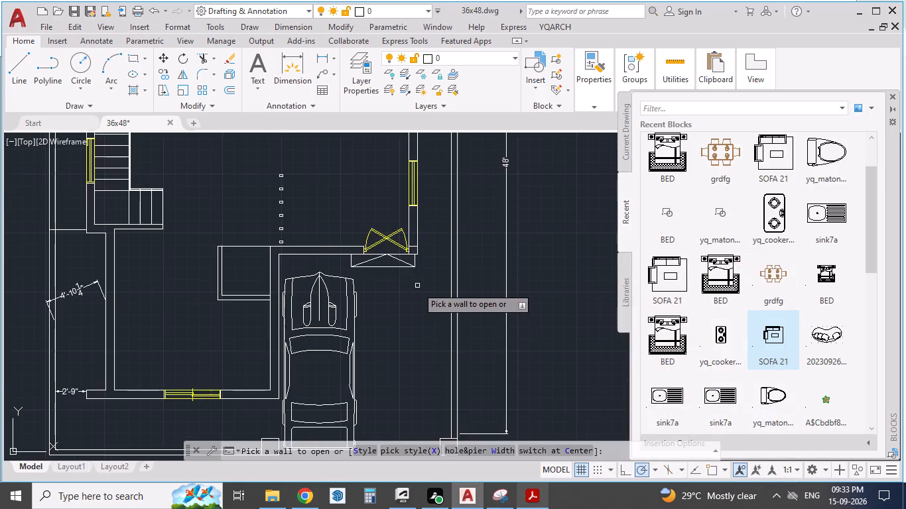
scroll(417, 292, "up", 1)
key("Escape")
key("Escape")
key("Escape")
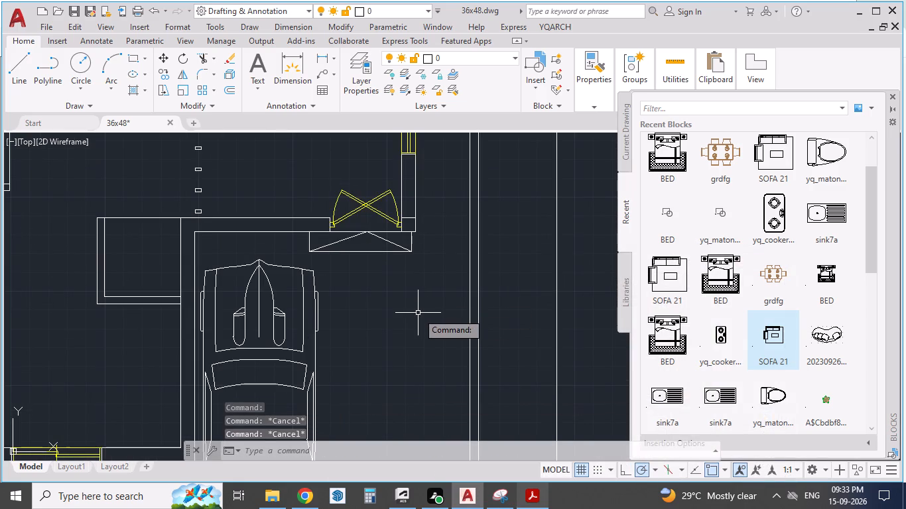
Draw a 1' line outward from the outer face of the side wall beside the main door to start the portico outline.
key("l")
key("Return")
scroll(421, 240, "up", 2)
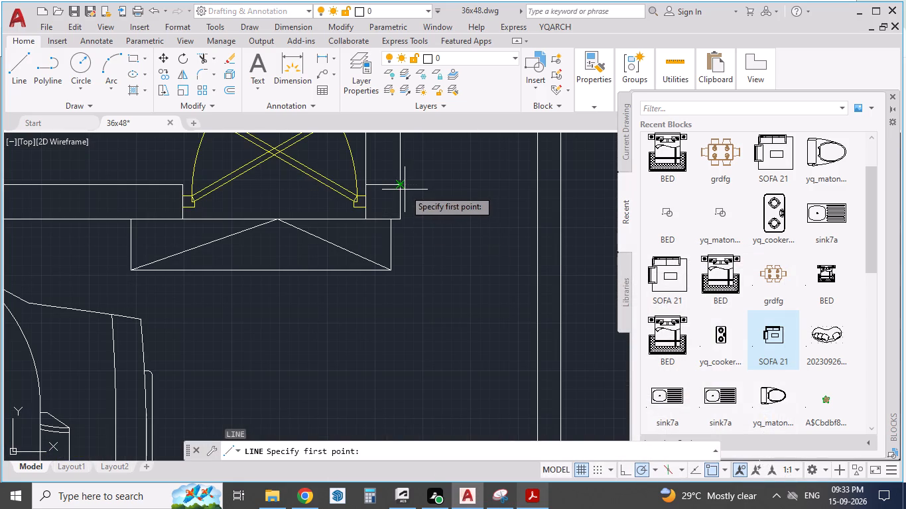
left_click(405, 190)
type("1'")
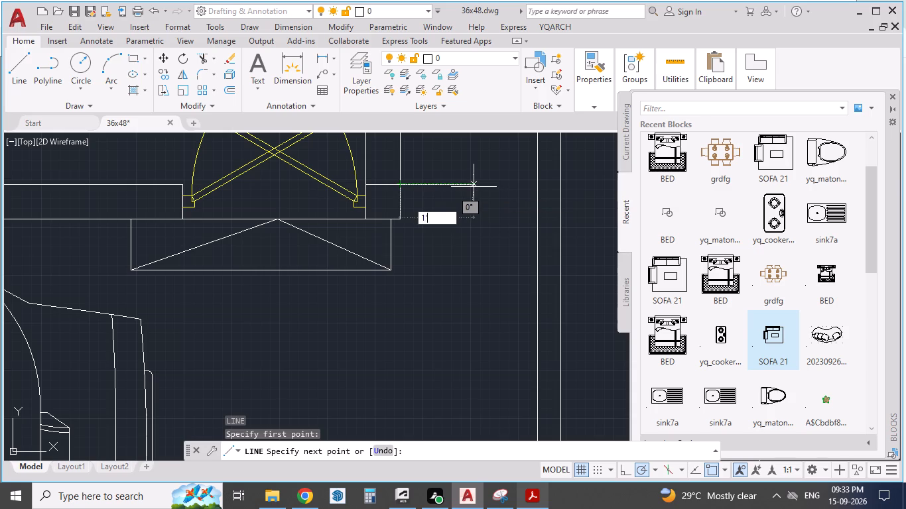
key("Return")
Check the portico's dimensions in the PDF ground floor plan against the drawing.
scroll(369, 234, "down", 3)
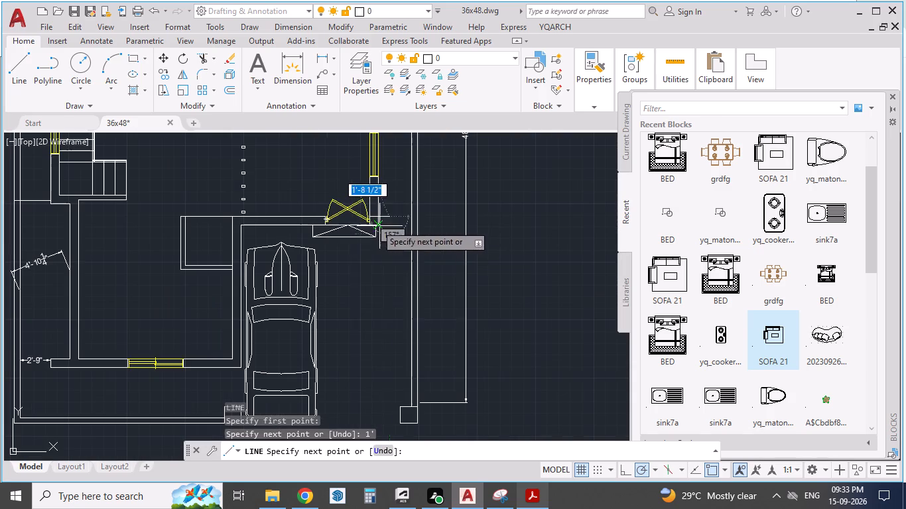
scroll(399, 348, "down", 1)
left_click(539, 494)
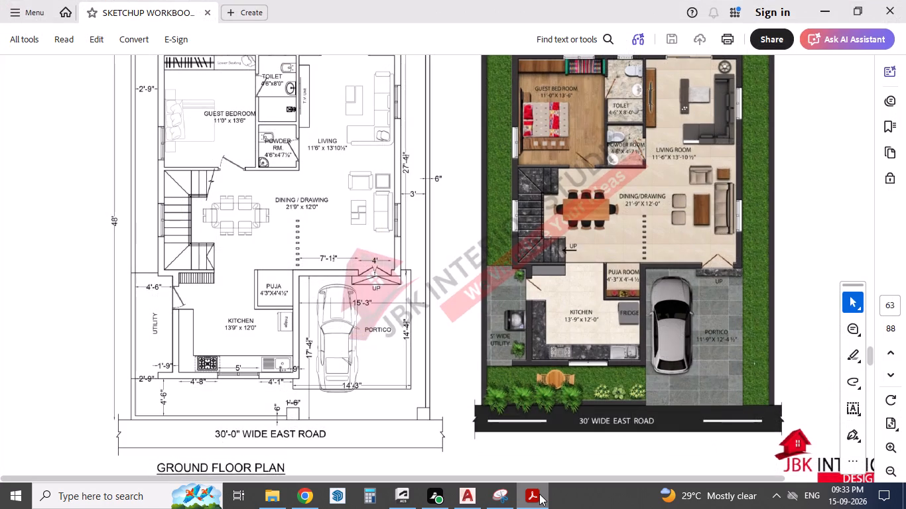
left_click(539, 494)
scroll(415, 313, "down", 2)
scroll(399, 347, "up", 1)
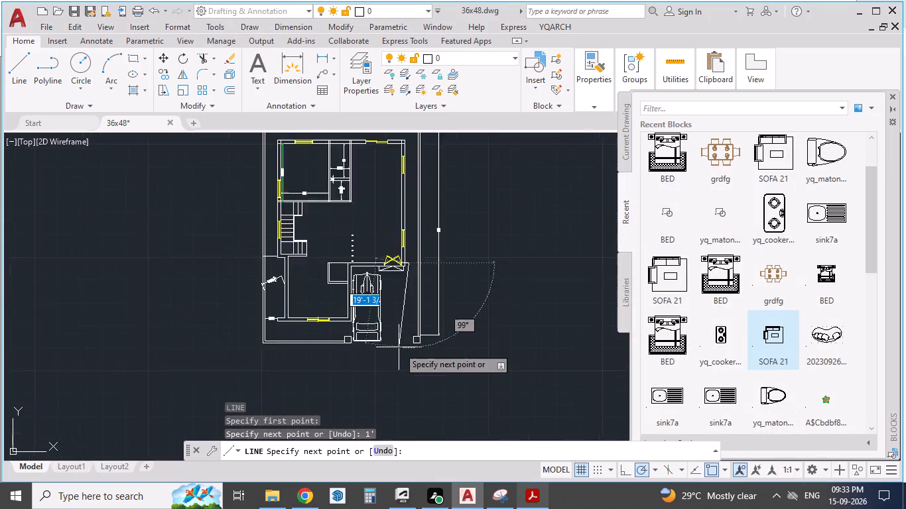
scroll(399, 347, "up", 1)
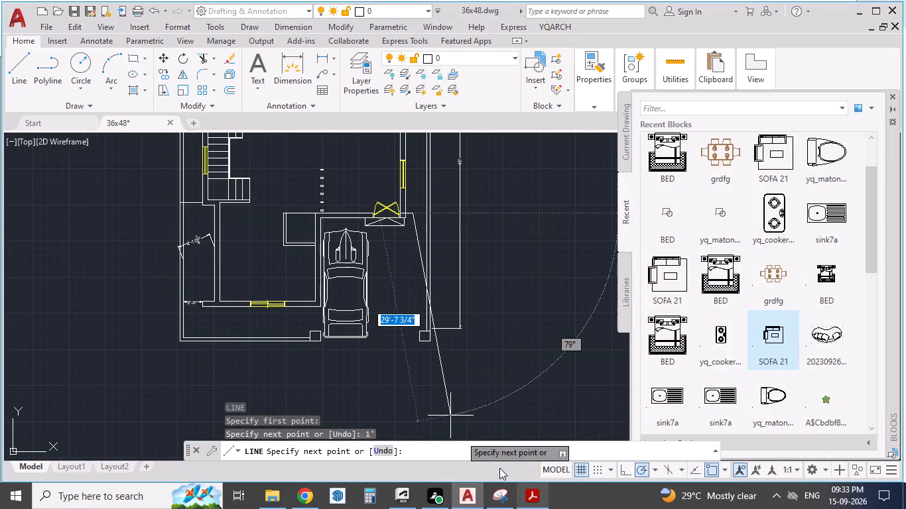
left_click(535, 492)
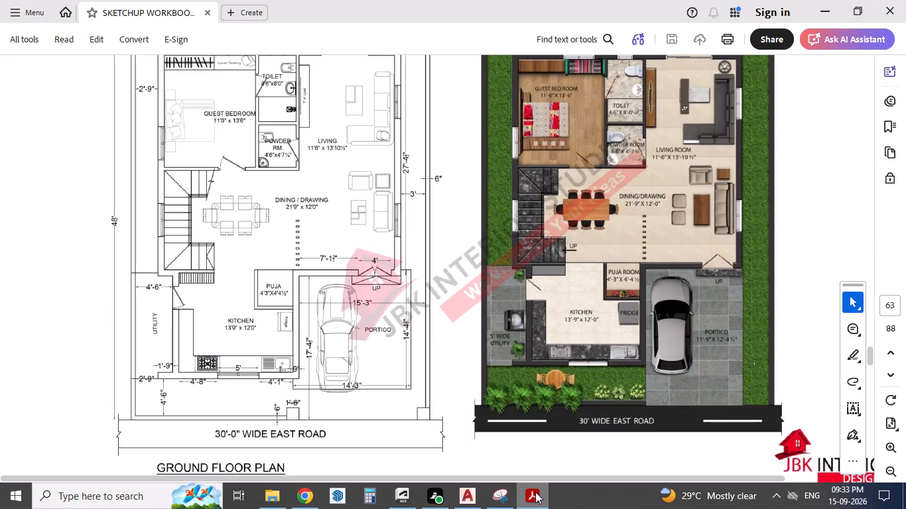
left_click(535, 492)
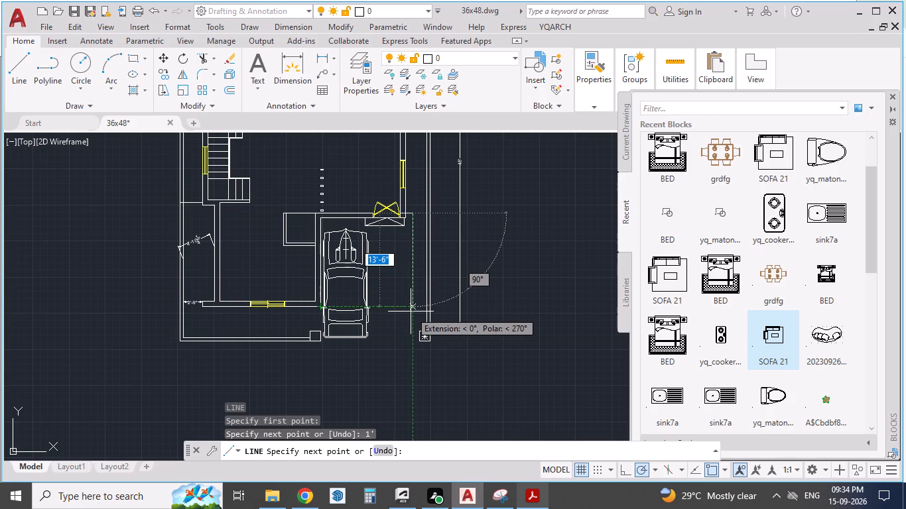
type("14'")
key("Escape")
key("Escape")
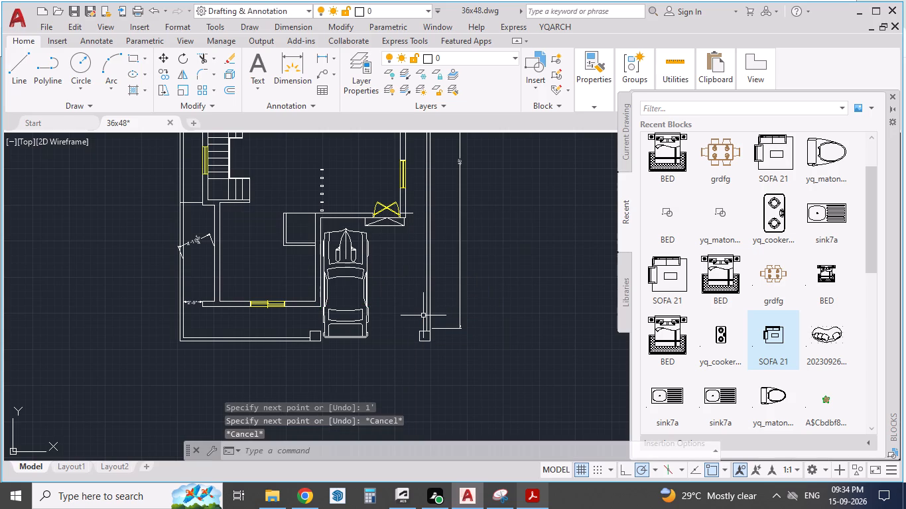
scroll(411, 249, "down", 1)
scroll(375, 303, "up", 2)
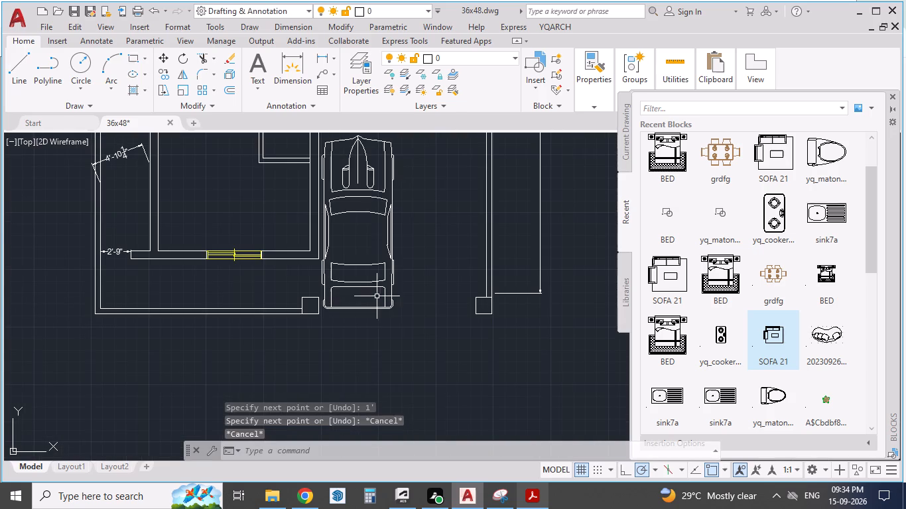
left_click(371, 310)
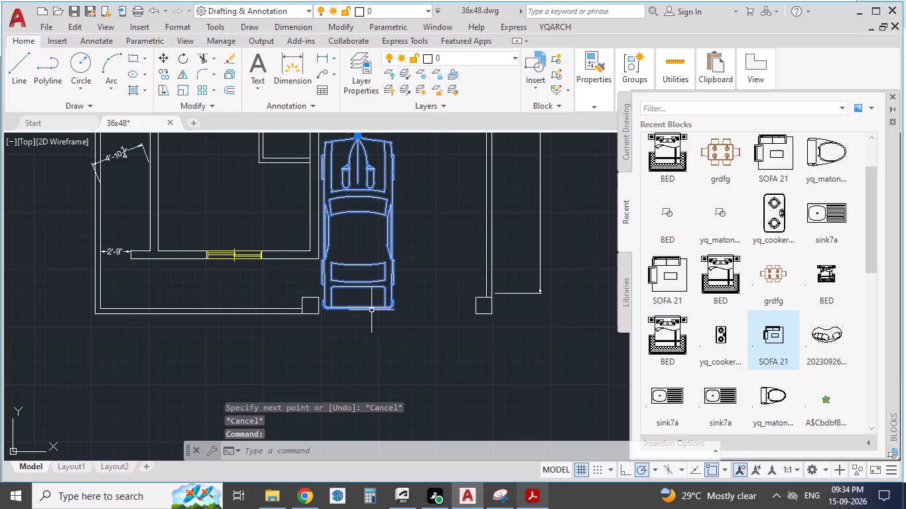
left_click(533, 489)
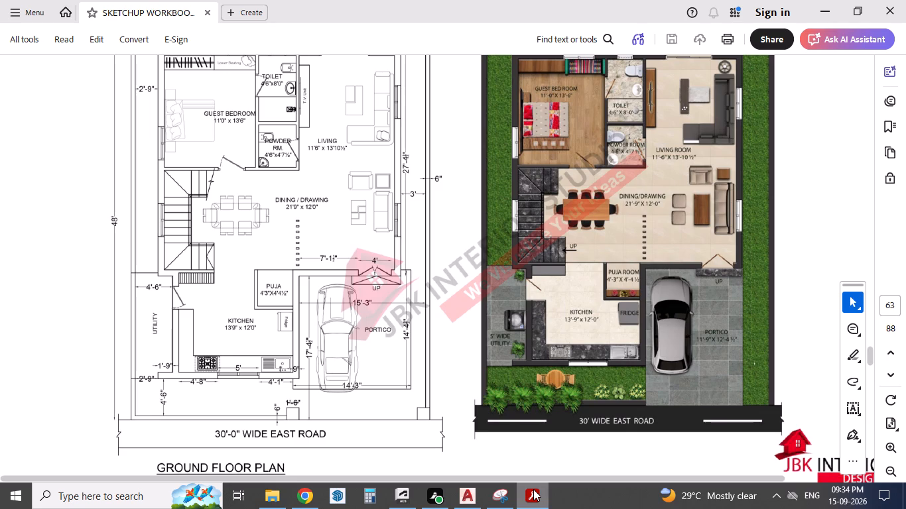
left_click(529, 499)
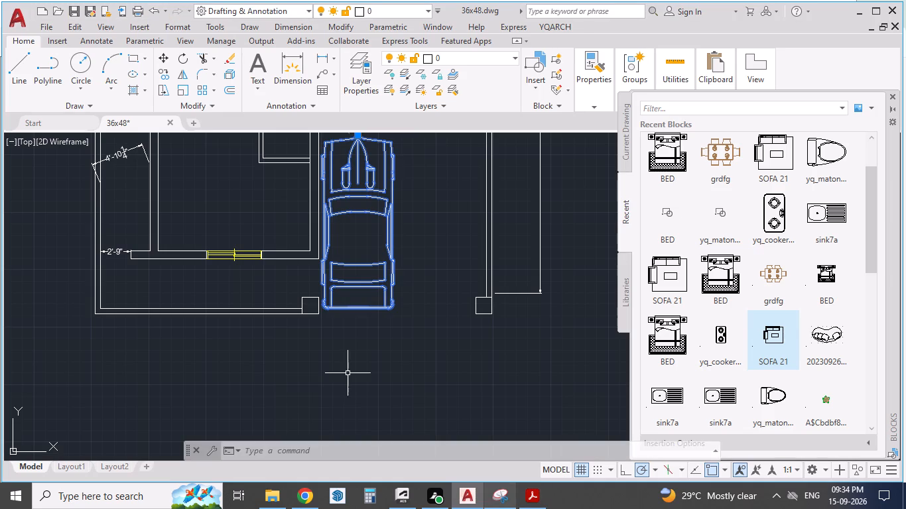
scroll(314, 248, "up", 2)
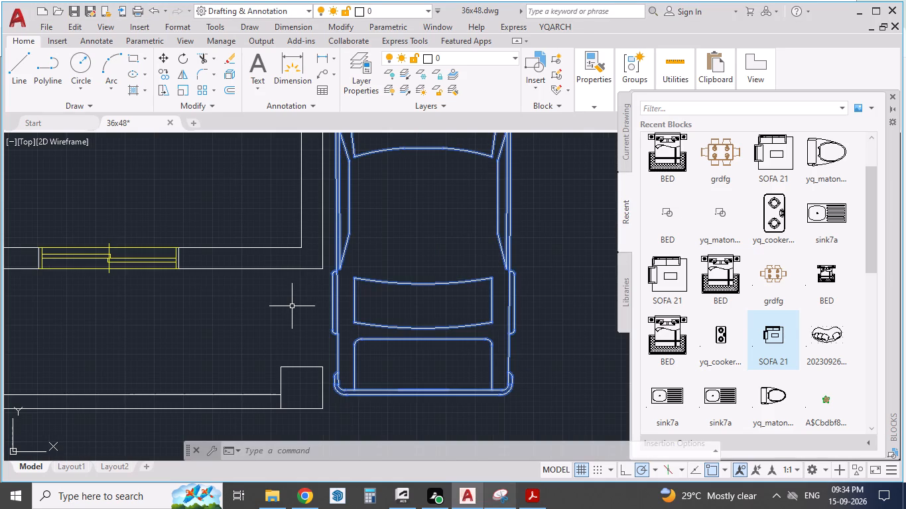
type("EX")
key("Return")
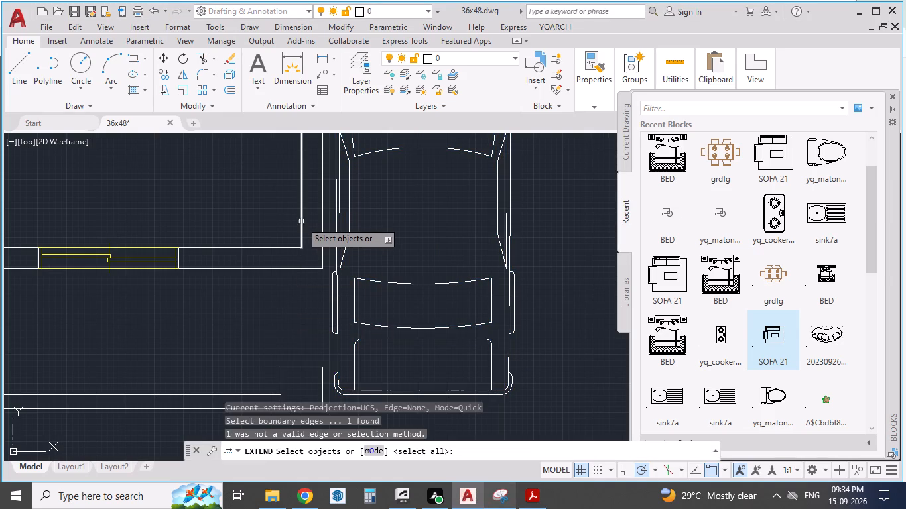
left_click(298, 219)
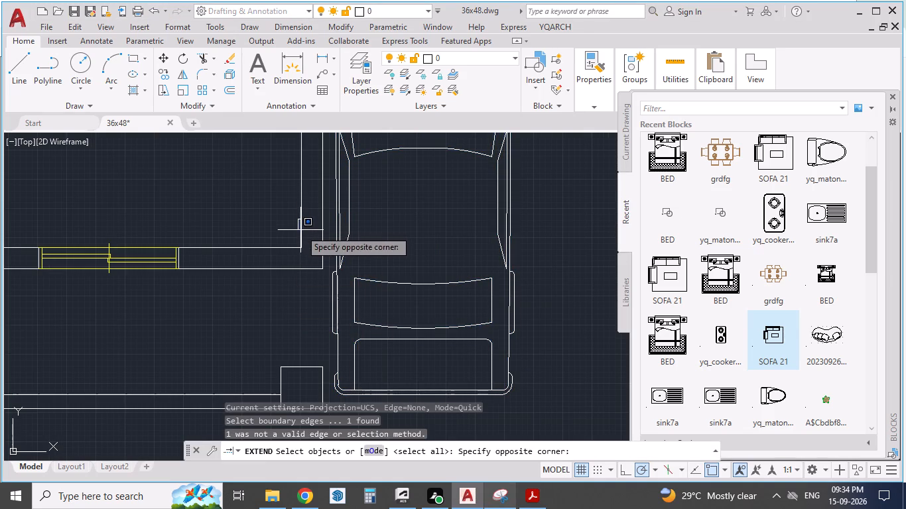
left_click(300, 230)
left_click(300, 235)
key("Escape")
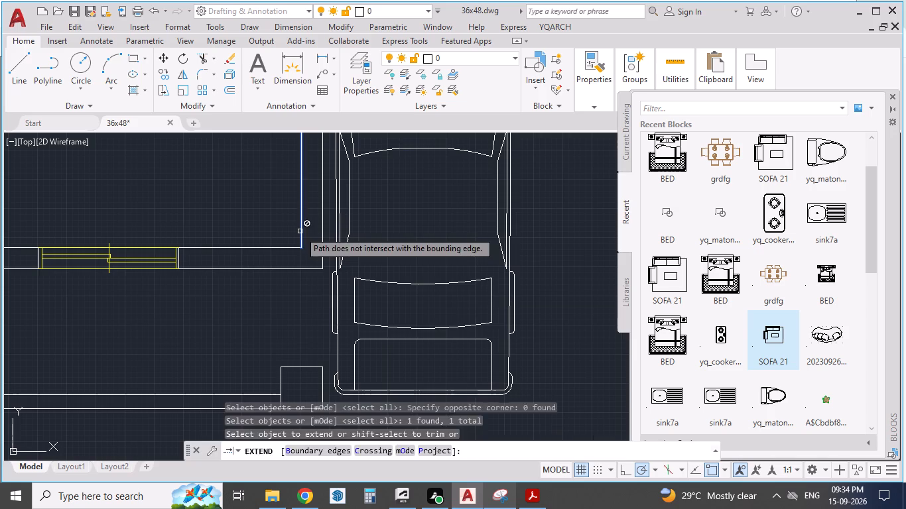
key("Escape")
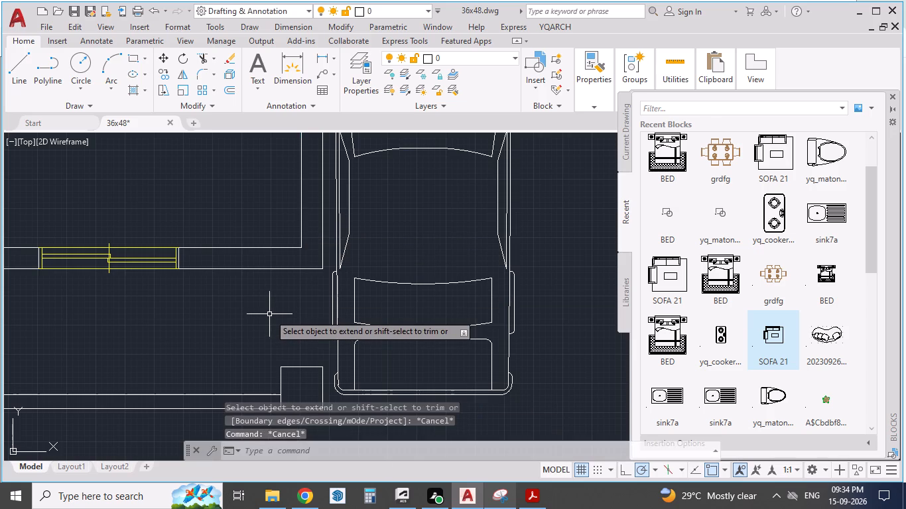
Extend the inner line of the kitchen's car-side wall to the outer line of the road-side wall.
type("EX")
key("Return")
left_click(300, 219)
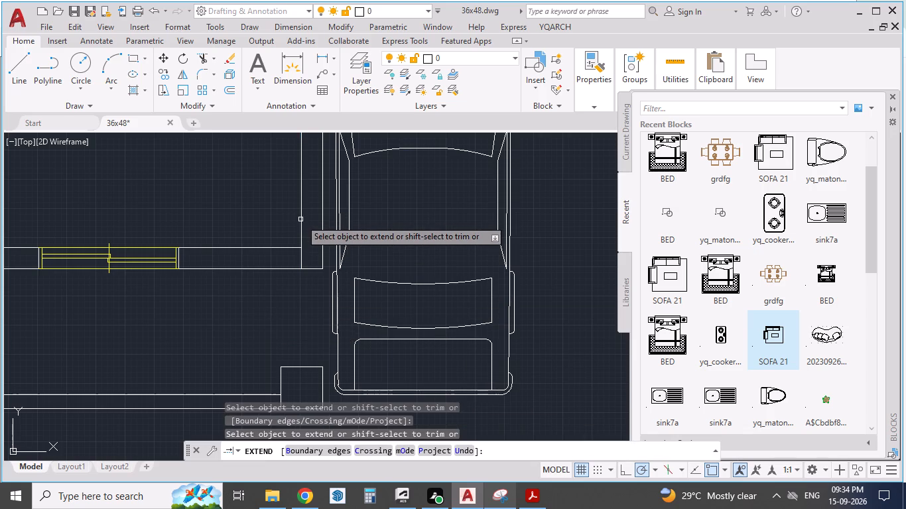
key("Escape")
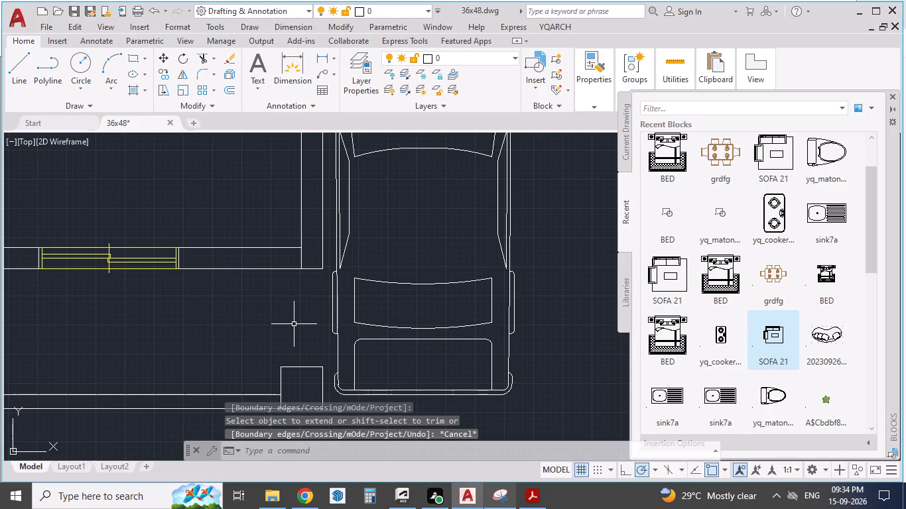
Draw a 1' line toward the road from the extended wall line's end, continuing it across the portico as its road-side edge.
key("l")
key("Return")
scroll(287, 292, "up", 1)
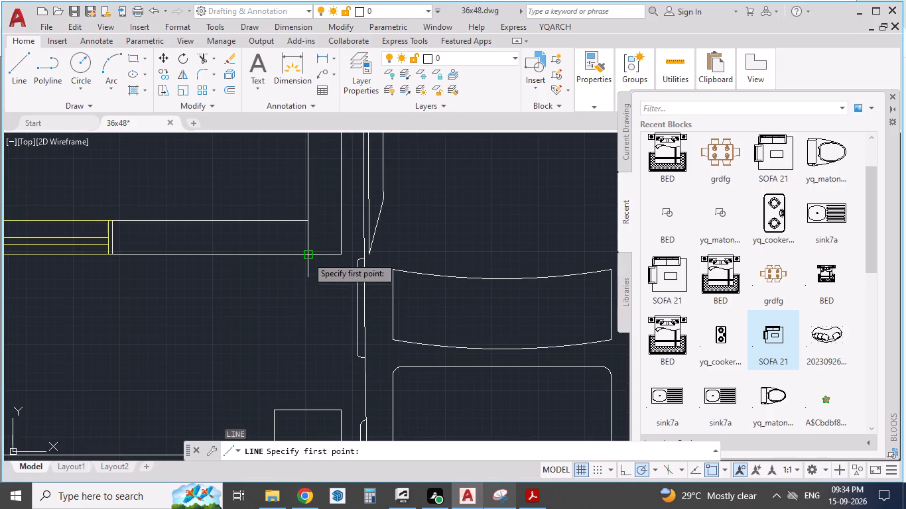
left_click(307, 256)
type("1'")
key("Return")
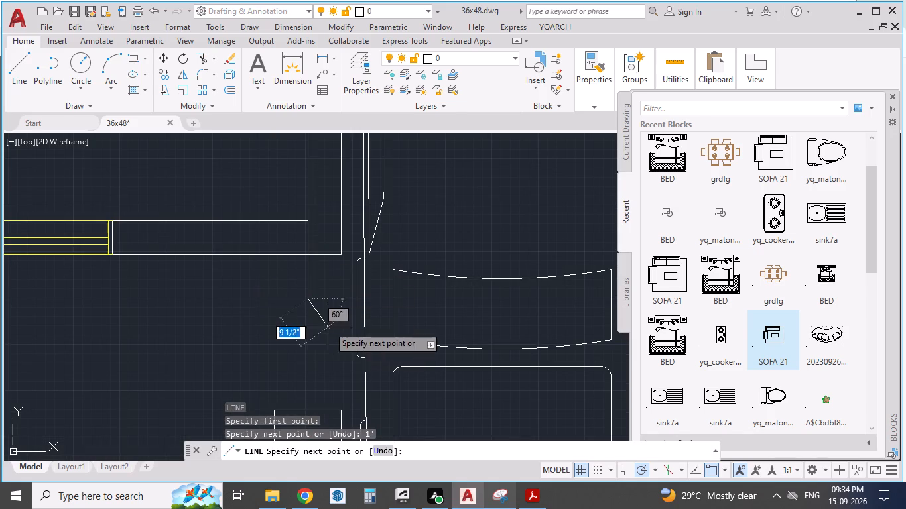
scroll(308, 272, "down", 1)
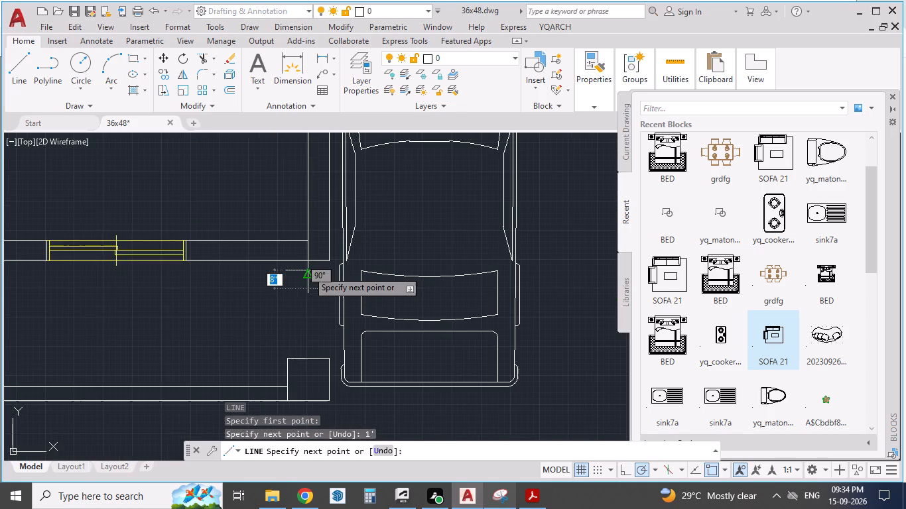
scroll(463, 253, "down", 2)
scroll(383, 274, "down", 1)
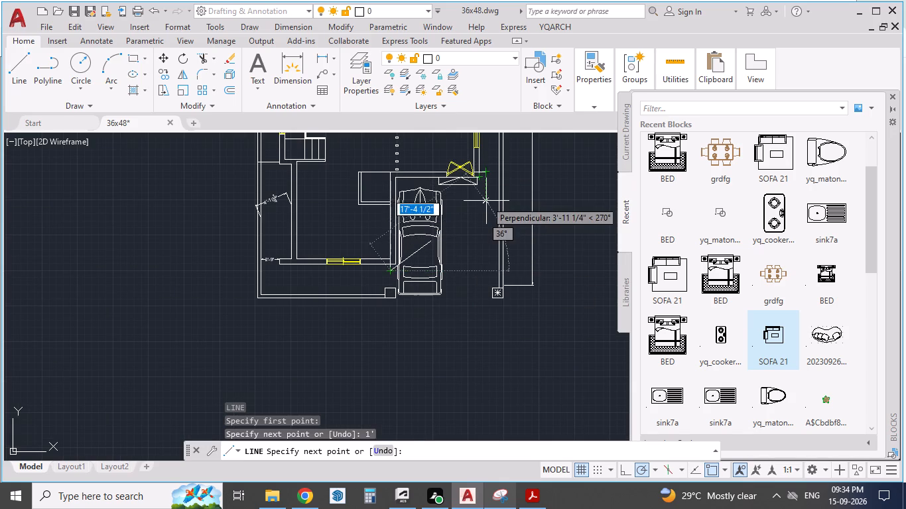
left_click(482, 266)
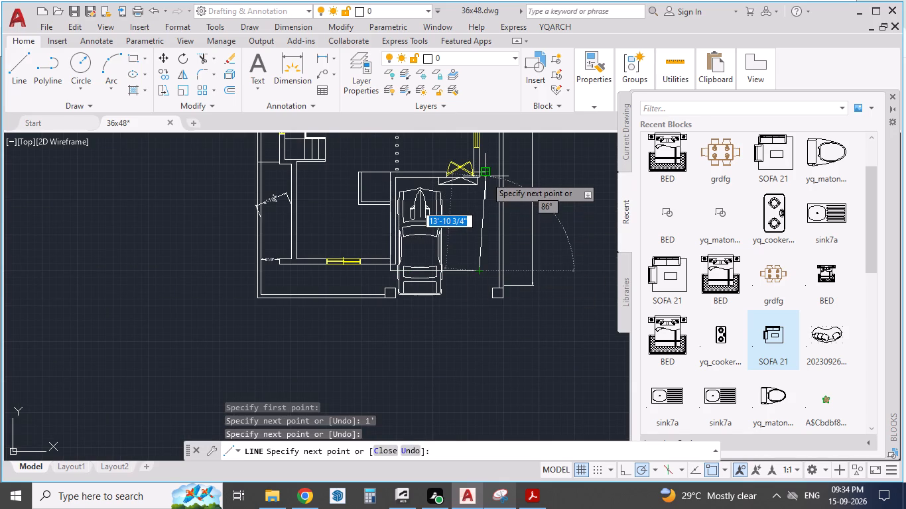
scroll(487, 176, "up", 3)
scroll(462, 219, "down", 2)
key("Escape")
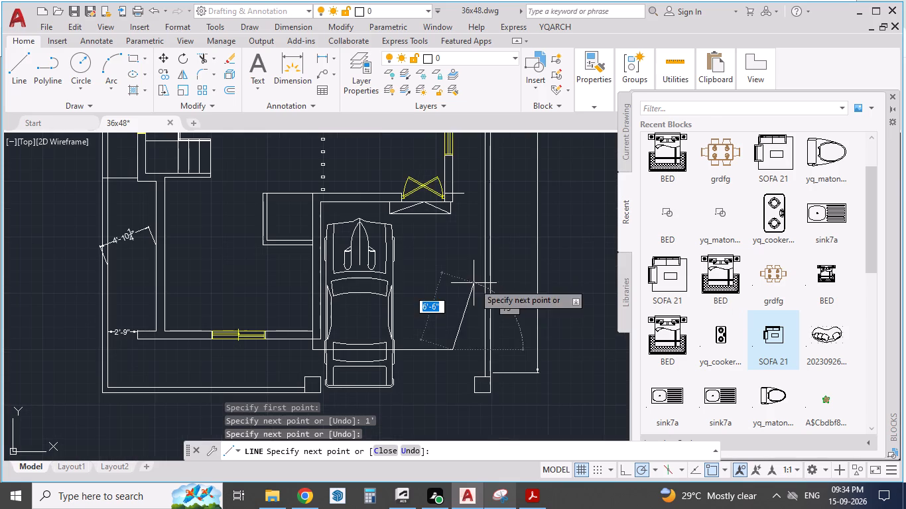
Draw the portico's outer side about 14'-6" long from the 1' line beside the main door, and join it to the road-side edge.
scroll(444, 310, "up", 1)
scroll(446, 310, "down", 1)
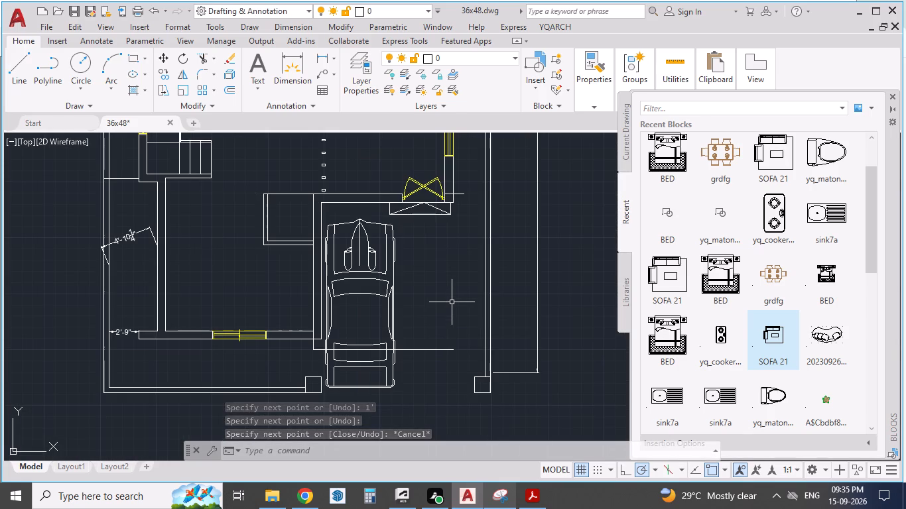
key("l")
key("Return")
left_click(464, 195)
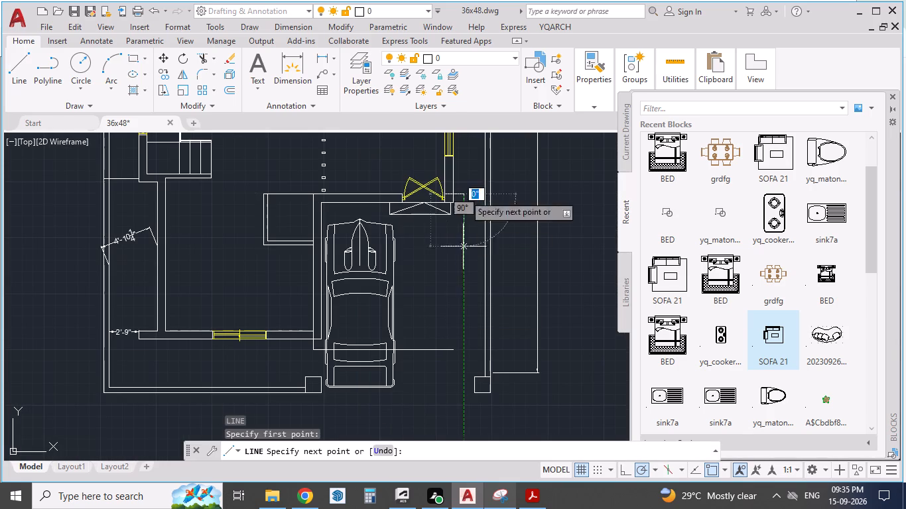
left_click(462, 353)
scroll(460, 356, "up", 1)
left_click(446, 347)
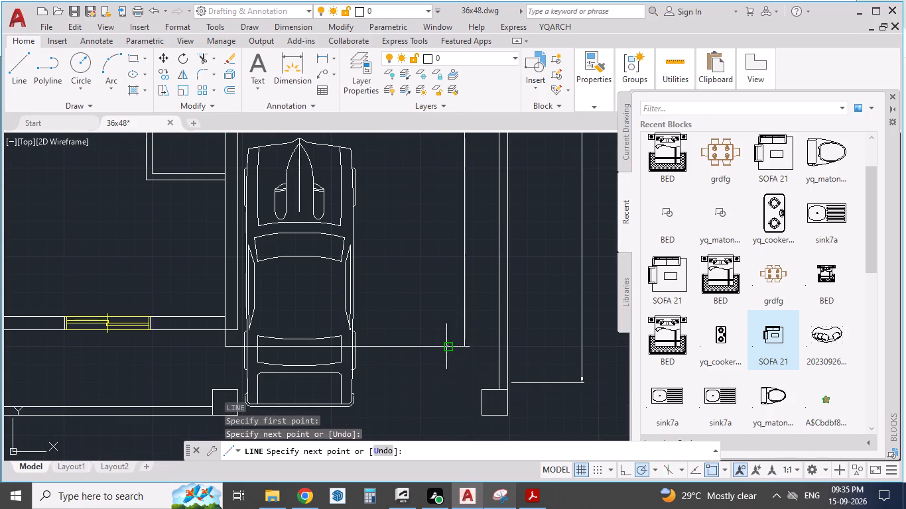
key("Return")
Add an aligned dimension along the portico's outer side and compare it with the PDF ground floor plan.
scroll(457, 352, "down", 2)
scroll(468, 376, "up", 1)
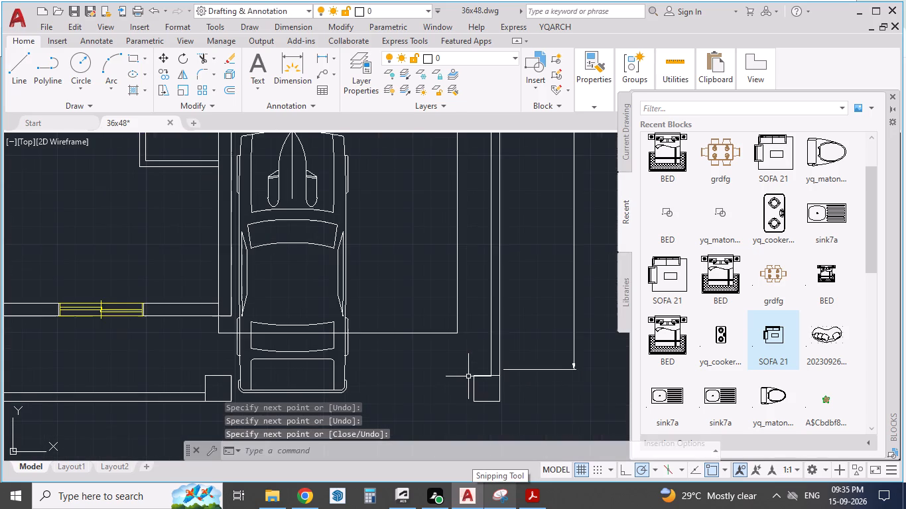
scroll(468, 376, "down", 2)
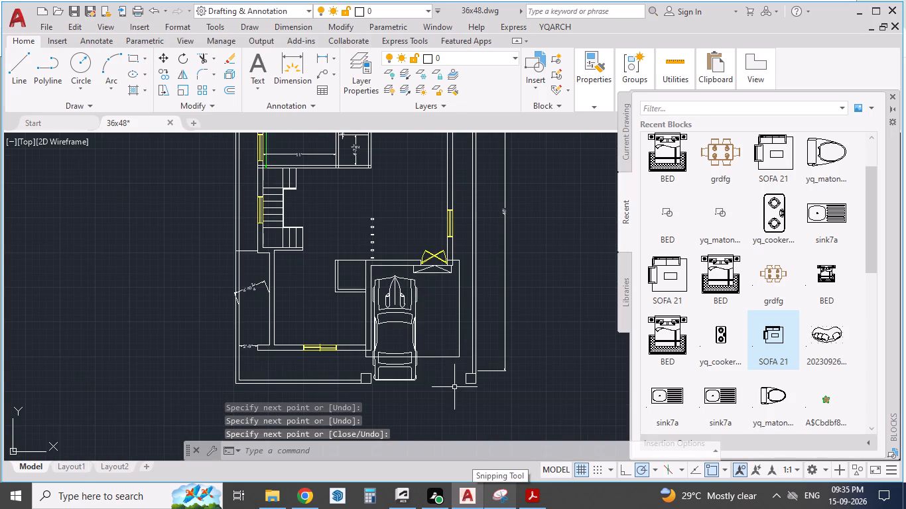
scroll(452, 387, "up", 1)
type("DA")
key("Return")
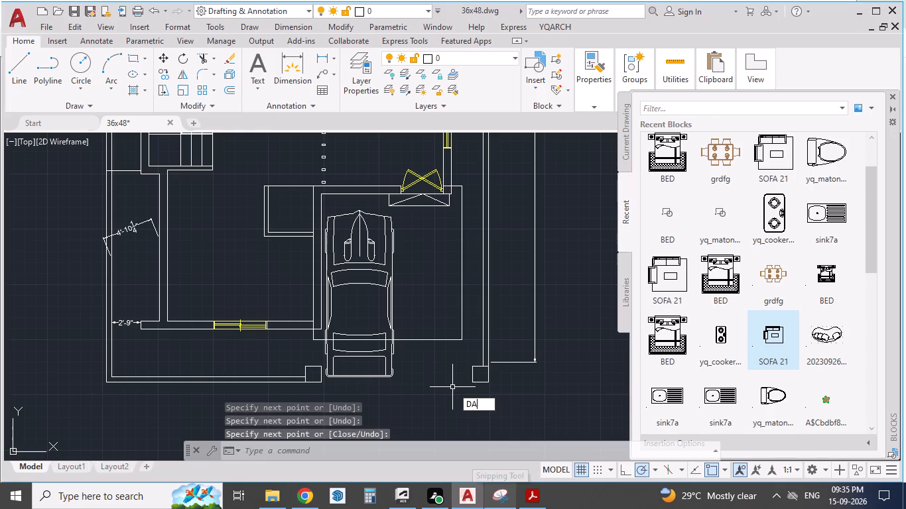
left_click(460, 185)
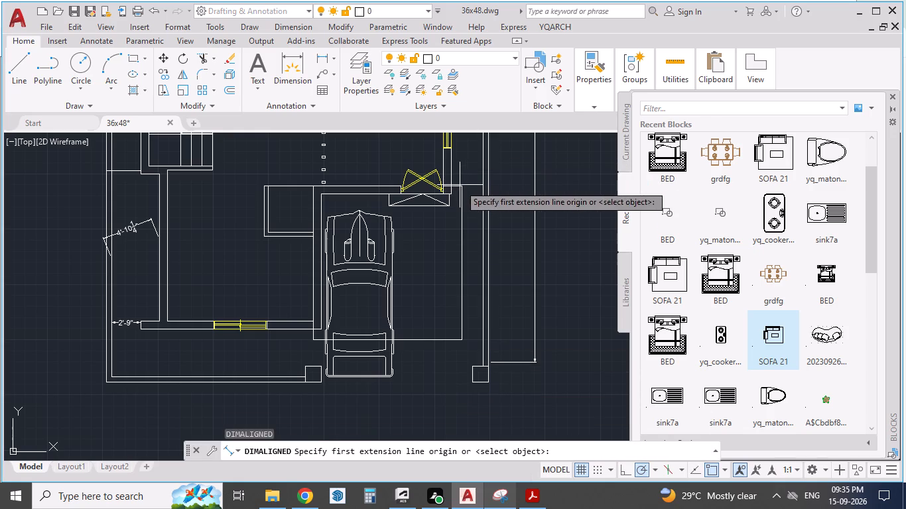
left_click(465, 337)
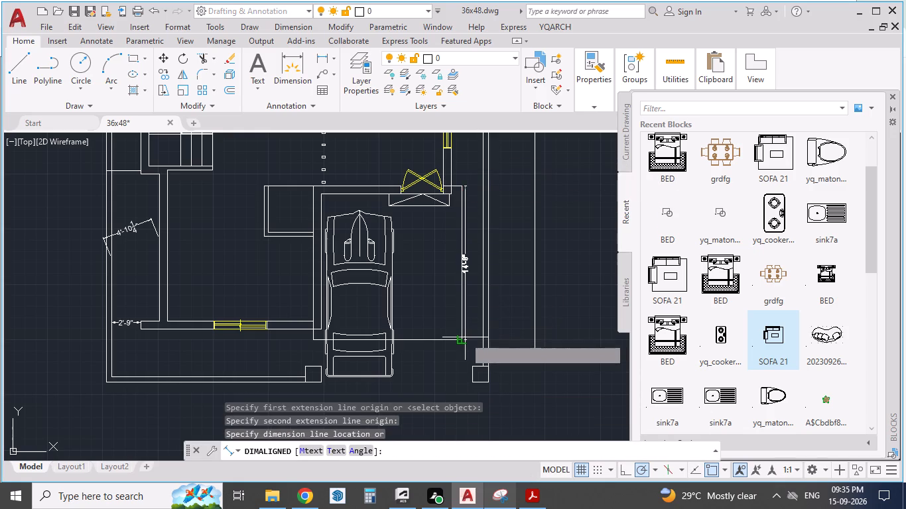
left_click(472, 337)
left_click(531, 497)
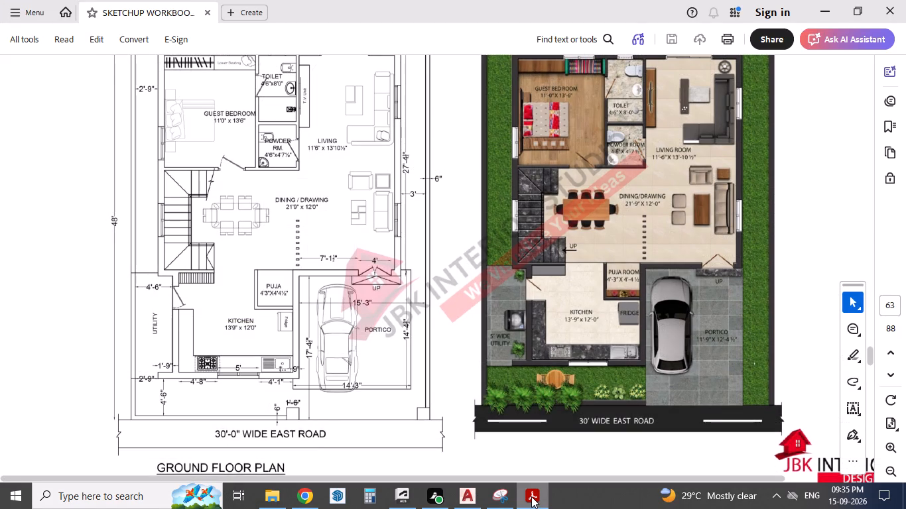
left_click(531, 496)
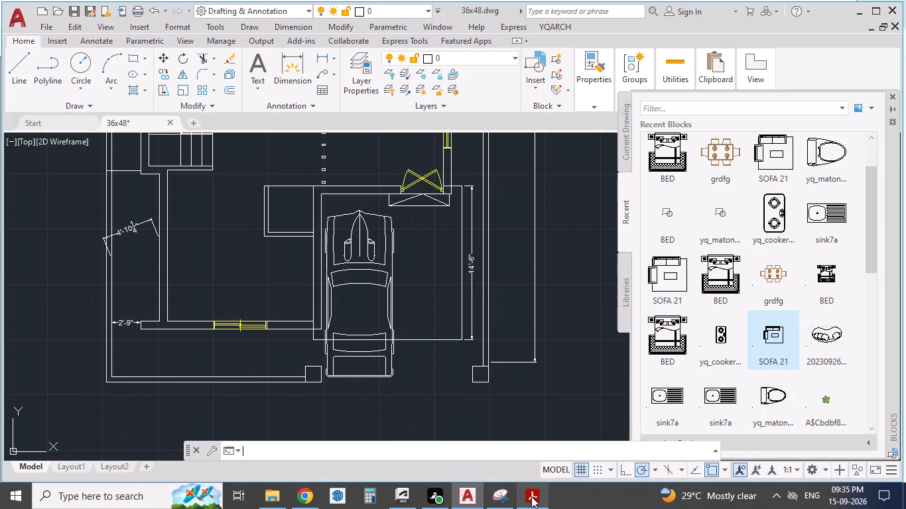
Delete the 14'-6" aligned dimension along the portico's outer side.
scroll(489, 308, "up", 1)
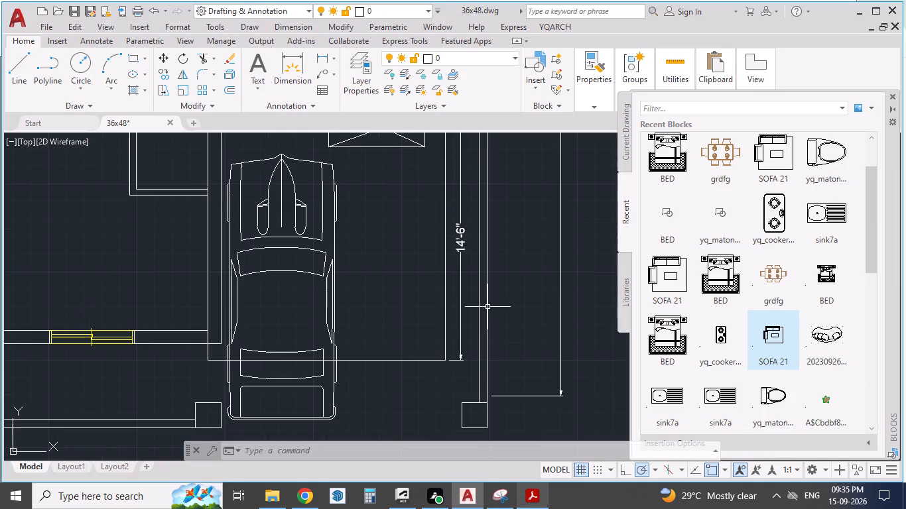
scroll(474, 266, "up", 1)
left_click(461, 203)
left_click(446, 237)
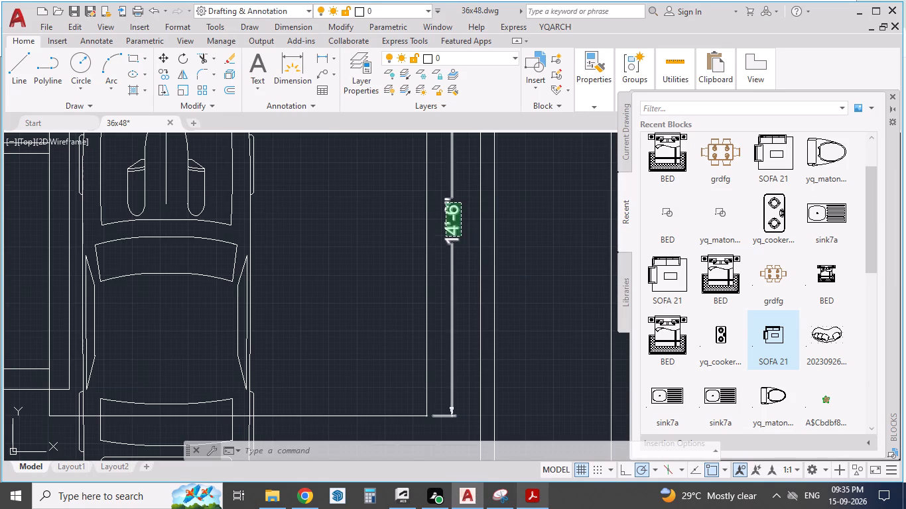
key("Delete")
Scale the car block down freehand from a base point beside it so that it fits inside the portico outline.
scroll(452, 263, "down", 2)
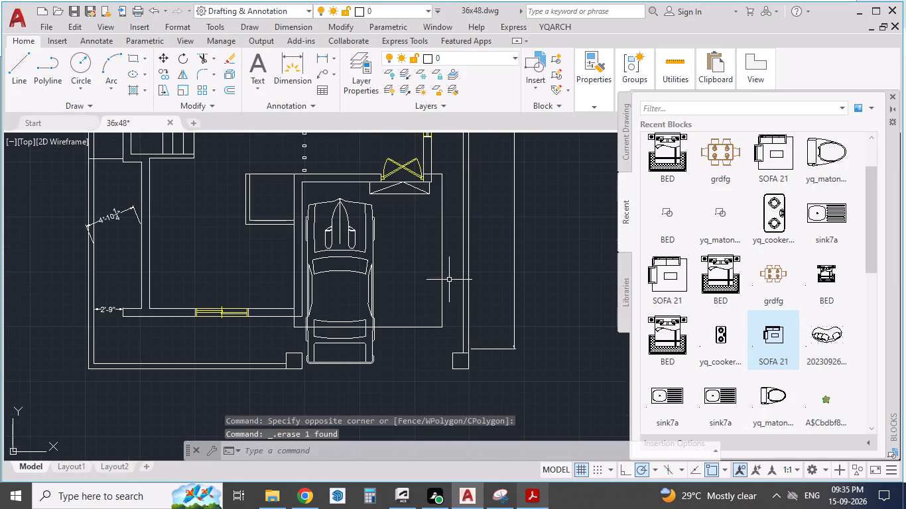
scroll(314, 279, "up", 1)
left_click(330, 255)
left_click(327, 236)
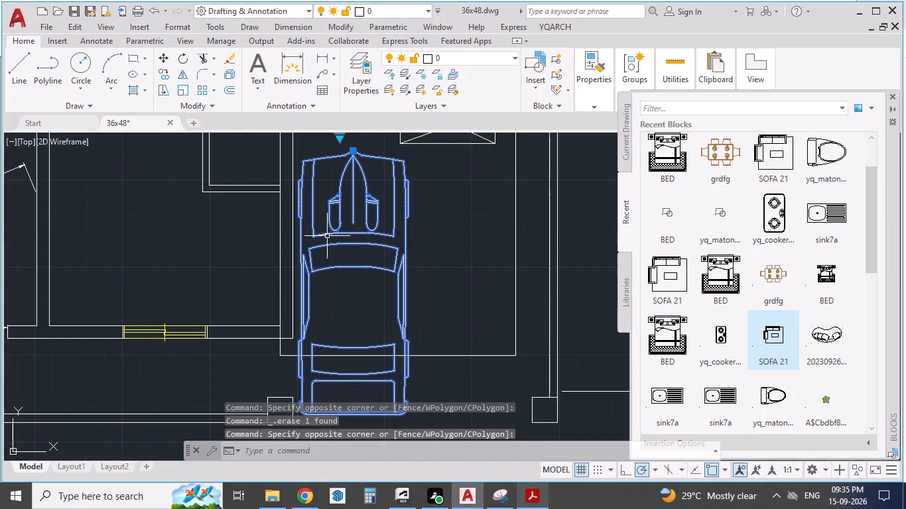
type("SCA")
key("Return")
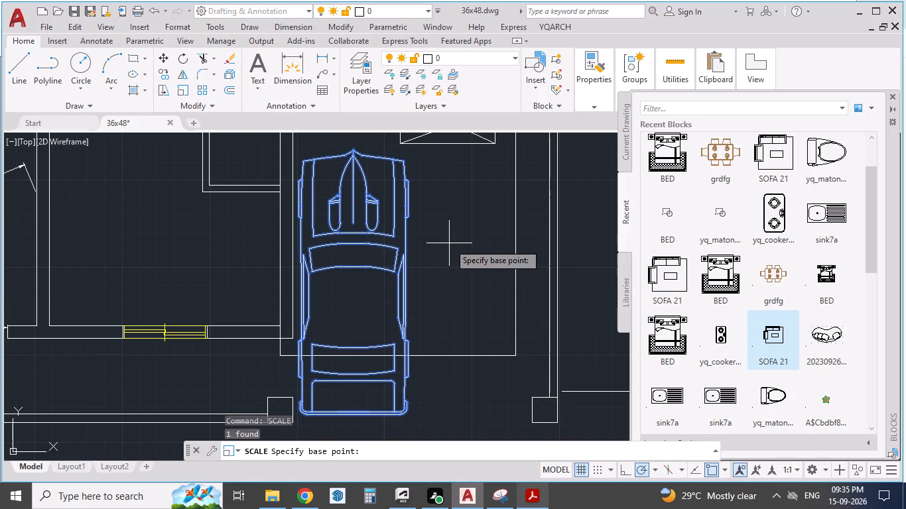
scroll(446, 244, "down", 1)
left_click_drag(417, 190, 405, 215)
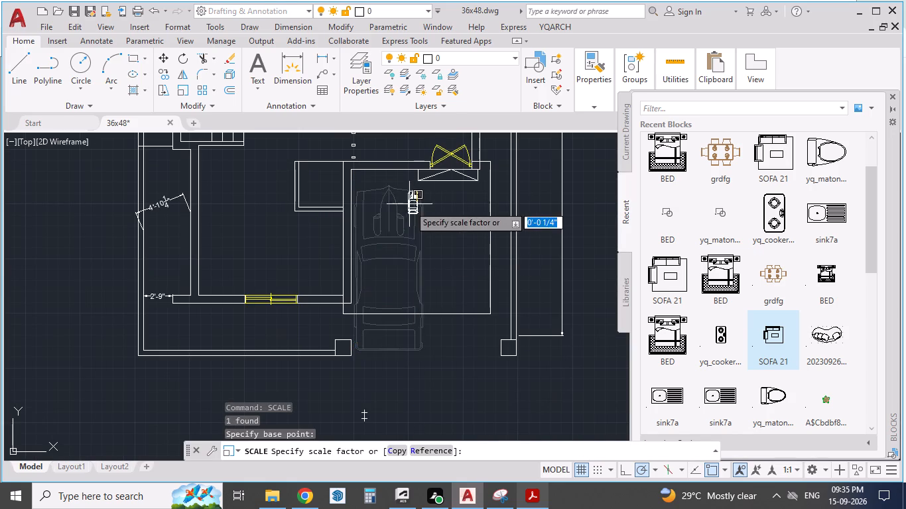
left_click_drag(405, 215, 387, 264)
left_click(387, 264)
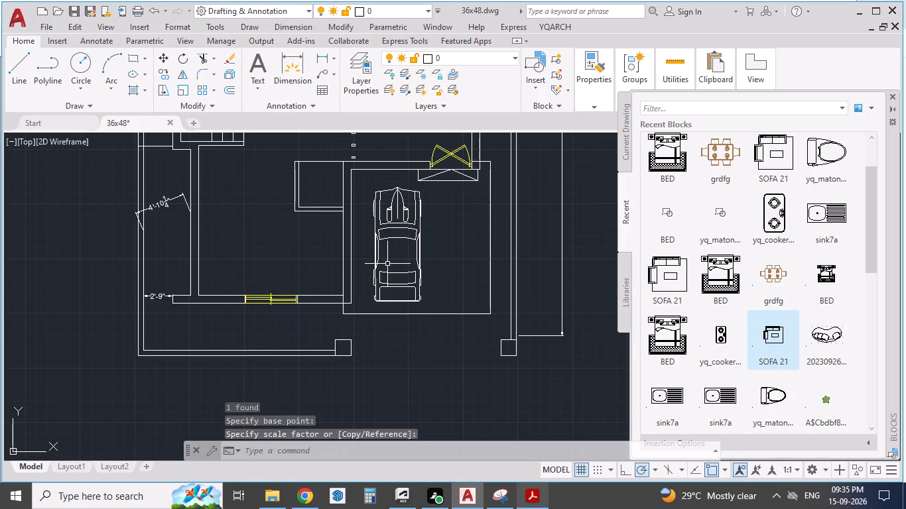
Cut and paste the car block to reposition it inside the portico, close alongside the kitchen wall.
left_click(375, 219)
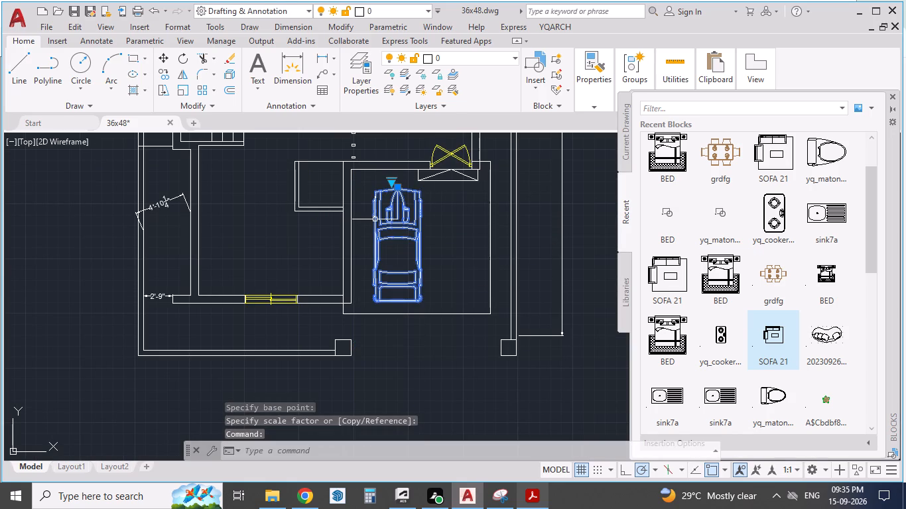
key("ctrl+x")
key("ctrl+v")
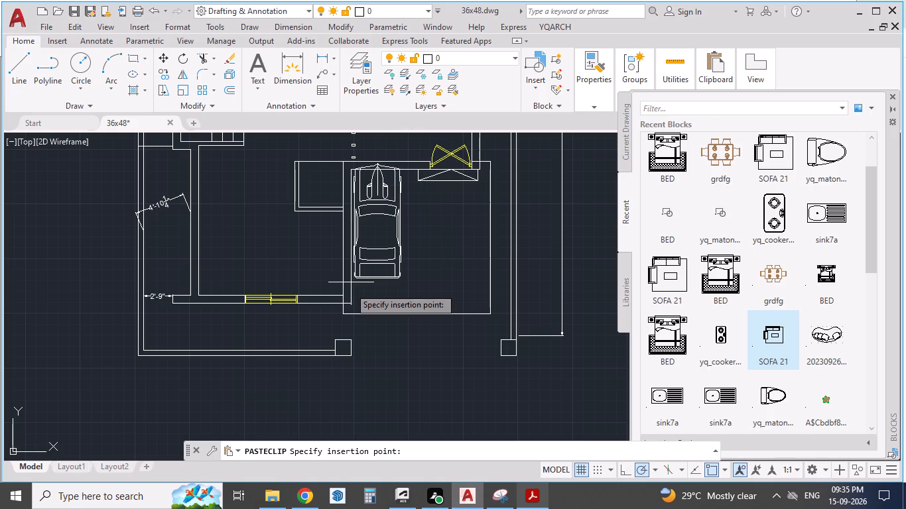
left_click(357, 305)
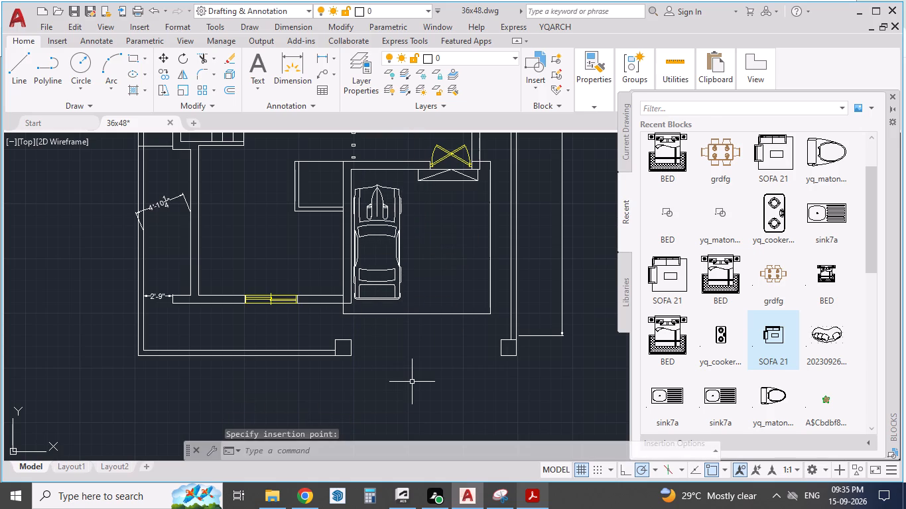
Examine the PDF ground floor plan for the portico, car and door positions, and return to the drawing.
left_click(527, 496)
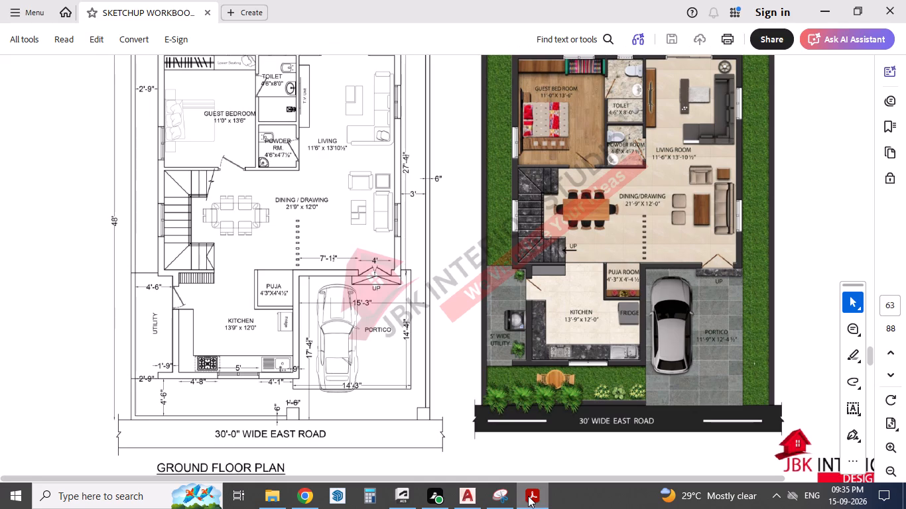
left_click(528, 496)
left_click(528, 496)
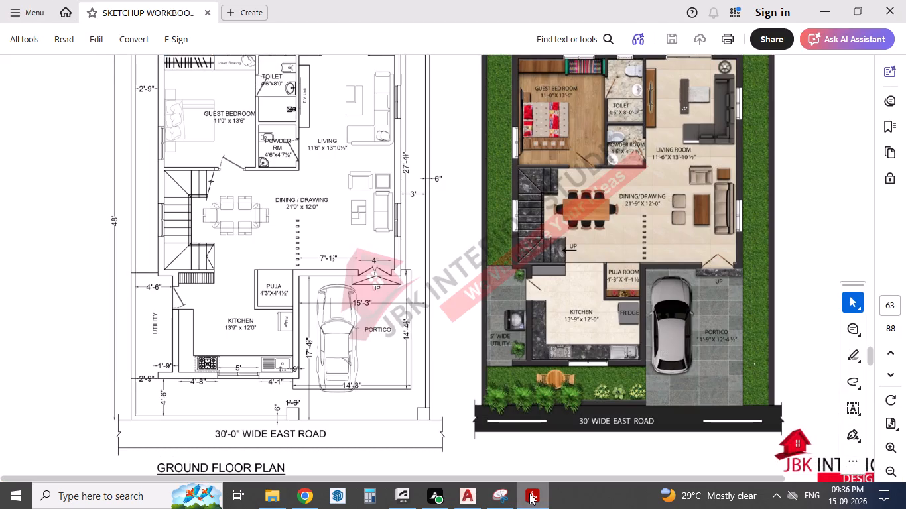
left_click(529, 493)
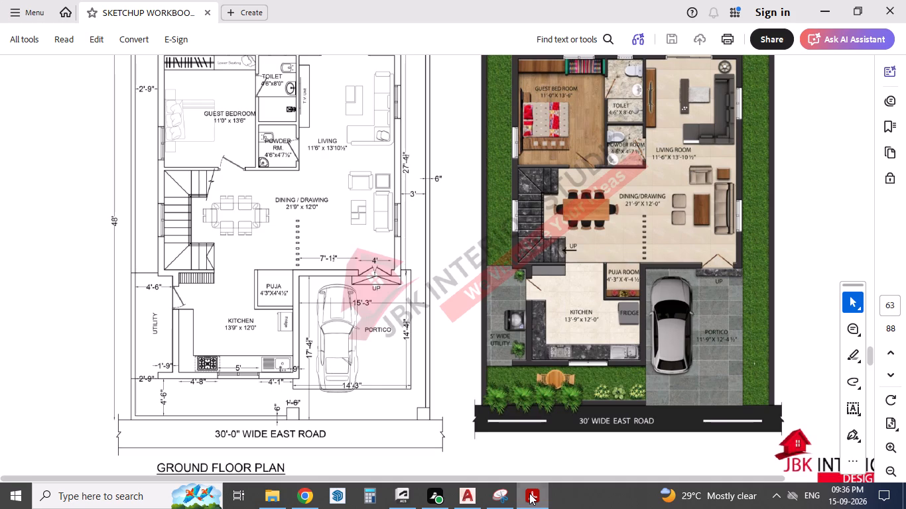
left_click(529, 493)
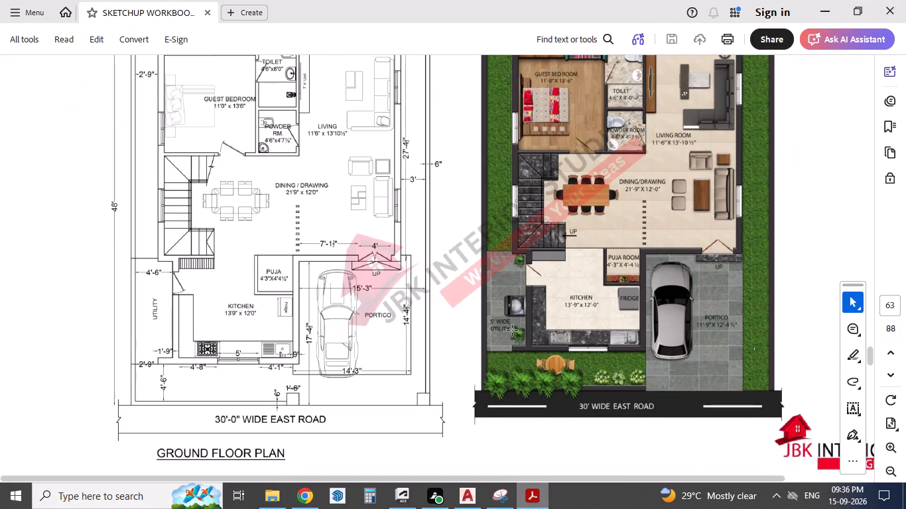
scroll(513, 331, "up", 2)
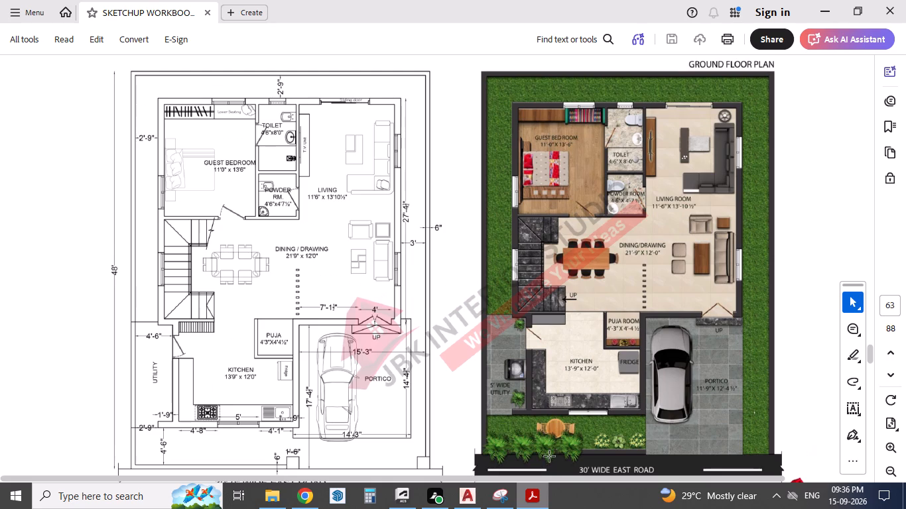
left_click(533, 500)
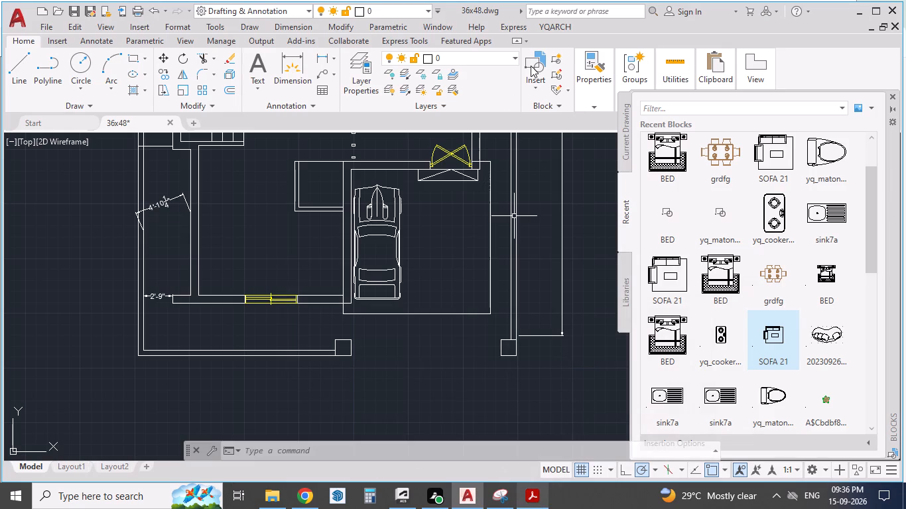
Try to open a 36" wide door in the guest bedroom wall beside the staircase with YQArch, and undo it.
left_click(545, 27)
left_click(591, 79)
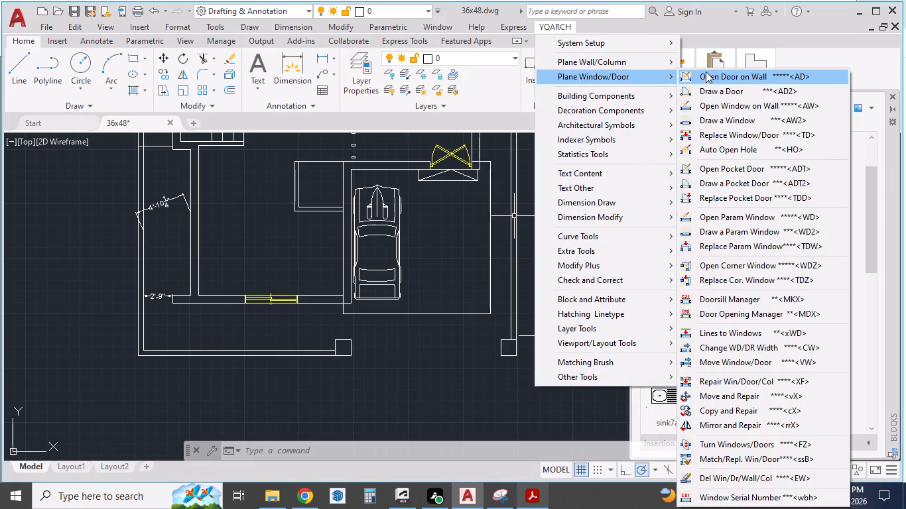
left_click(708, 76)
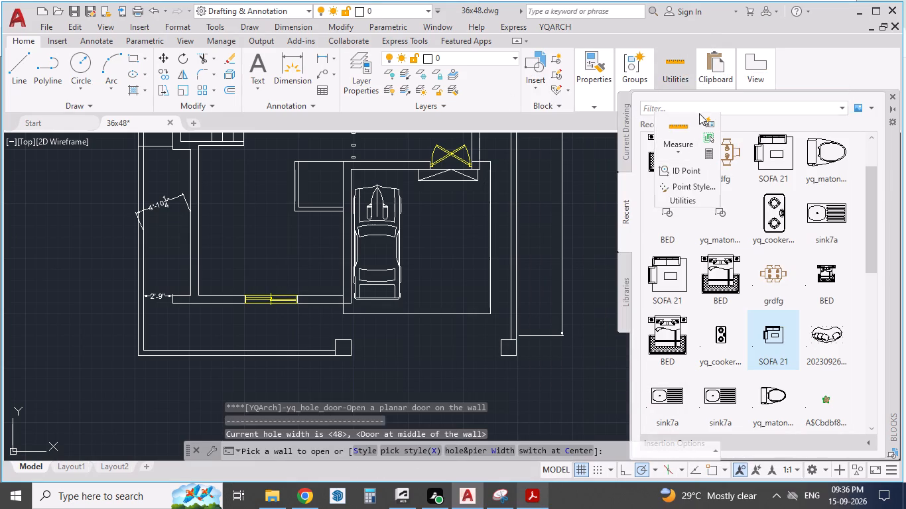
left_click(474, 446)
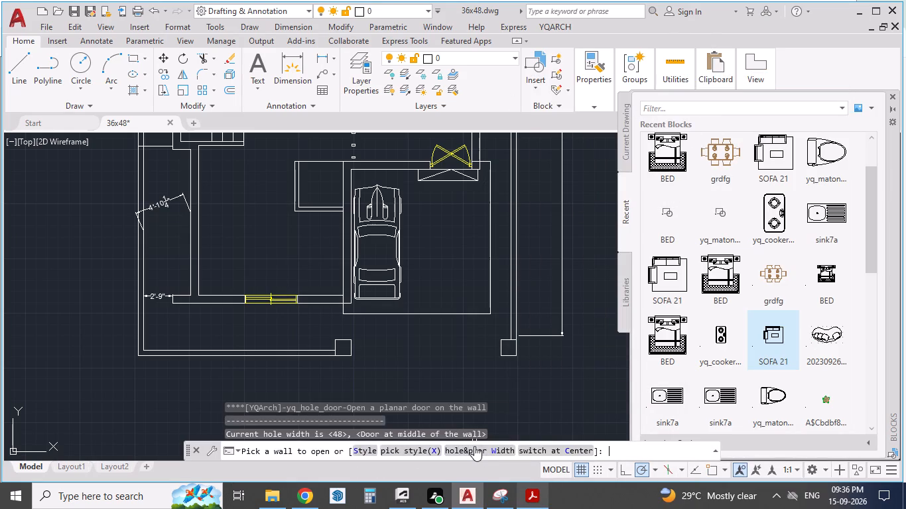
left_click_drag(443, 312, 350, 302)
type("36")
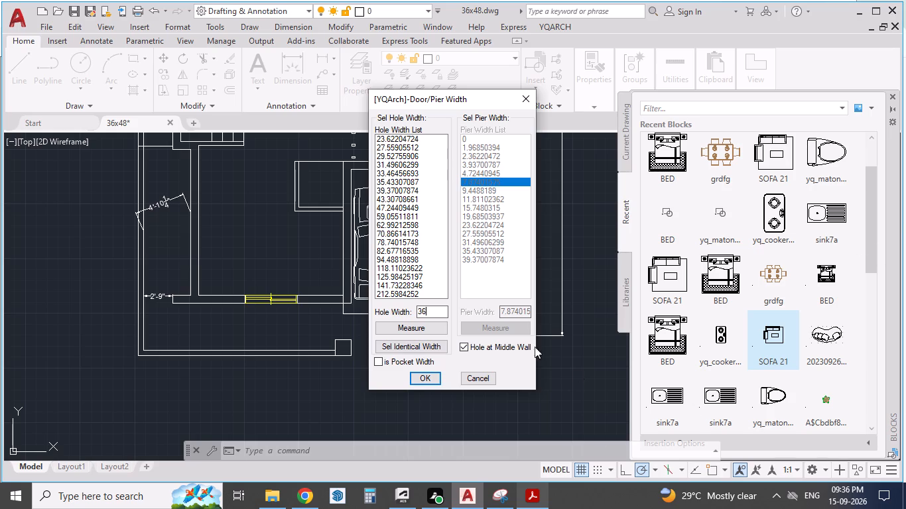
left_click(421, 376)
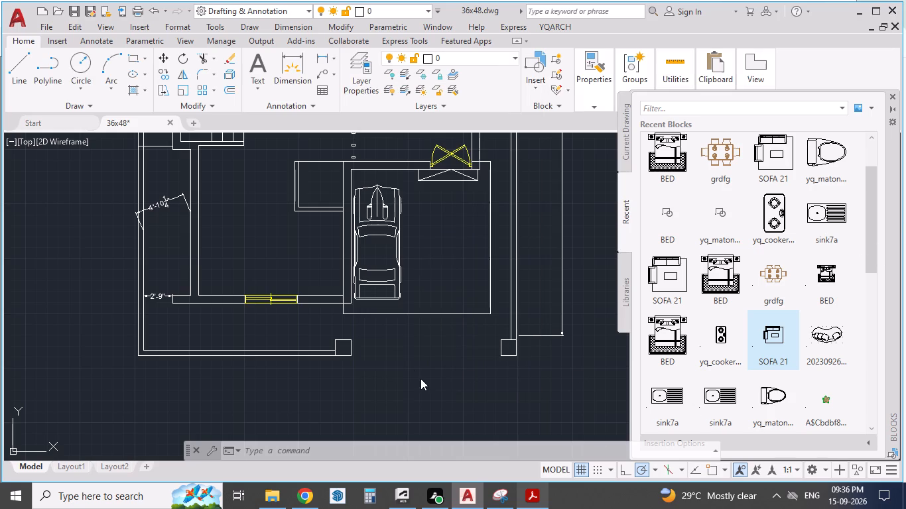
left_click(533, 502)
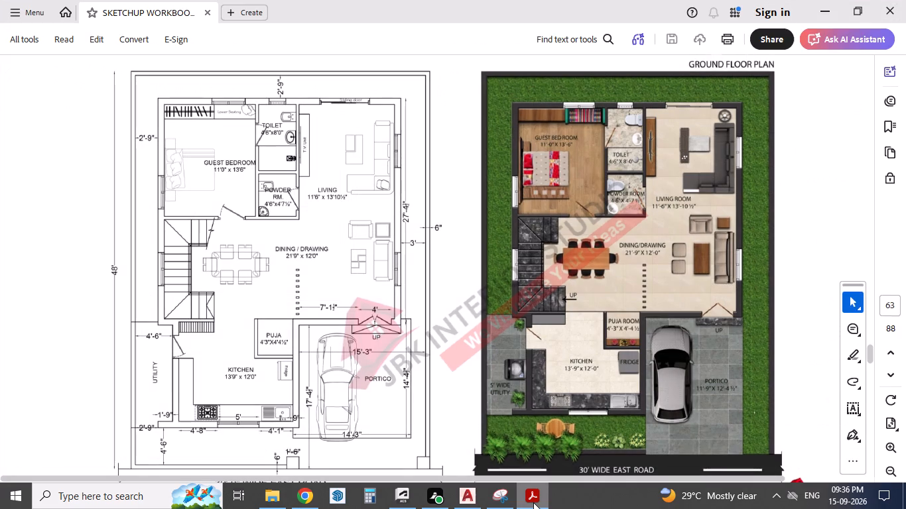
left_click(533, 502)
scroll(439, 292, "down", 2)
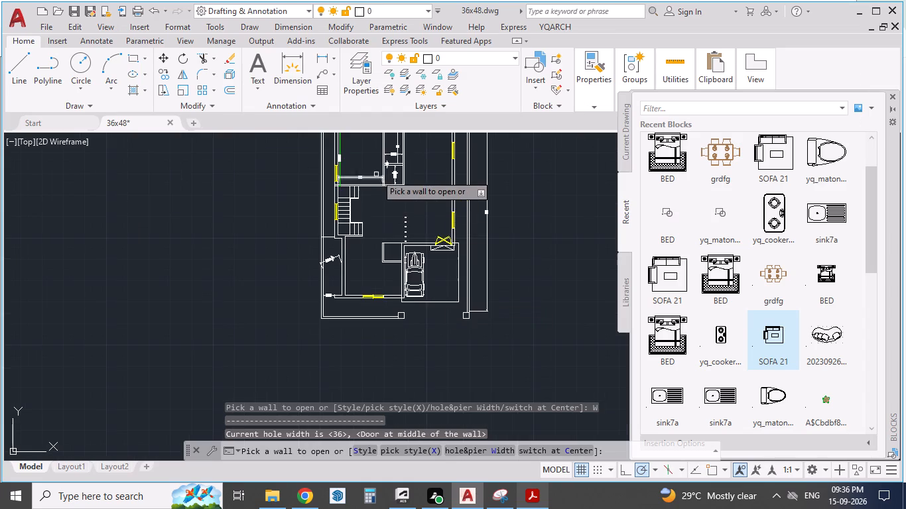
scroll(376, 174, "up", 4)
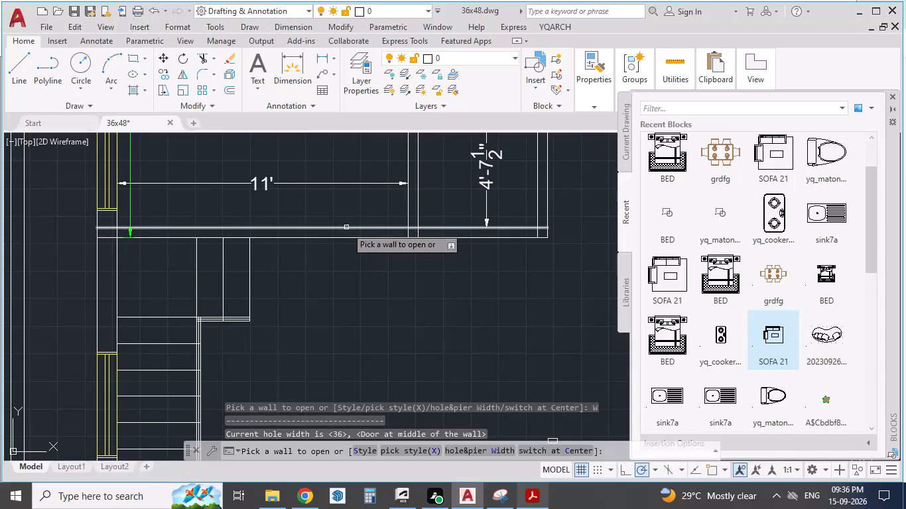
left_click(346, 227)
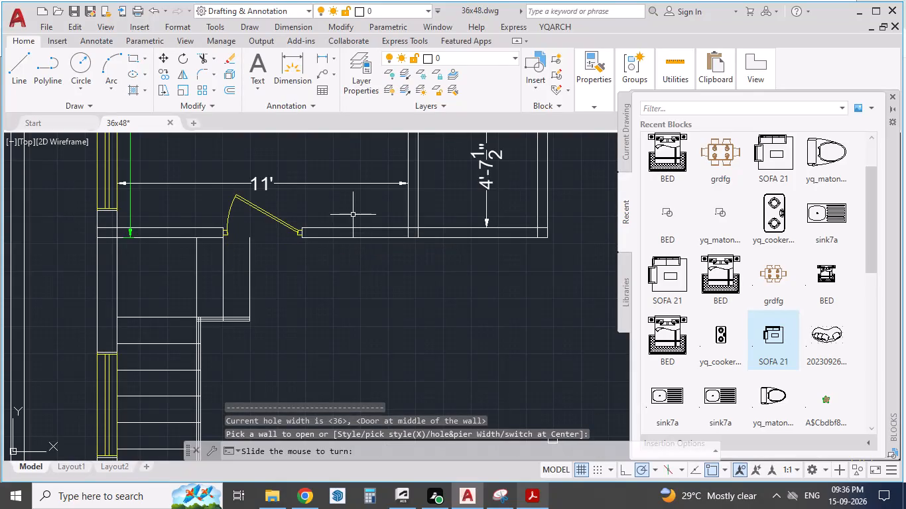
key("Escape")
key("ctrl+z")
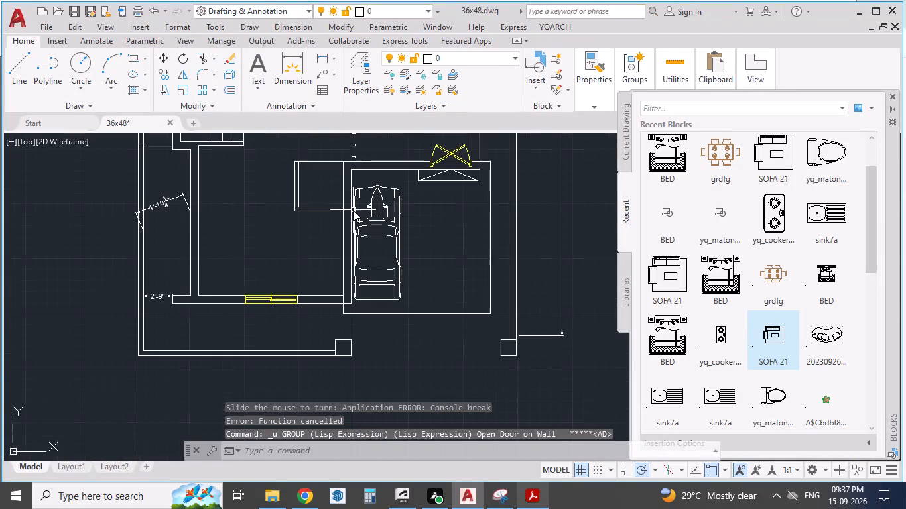
Delete the slanted 4'-10 1/4" dimension across the utility area beside the kitchen.
scroll(336, 255, "down", 2)
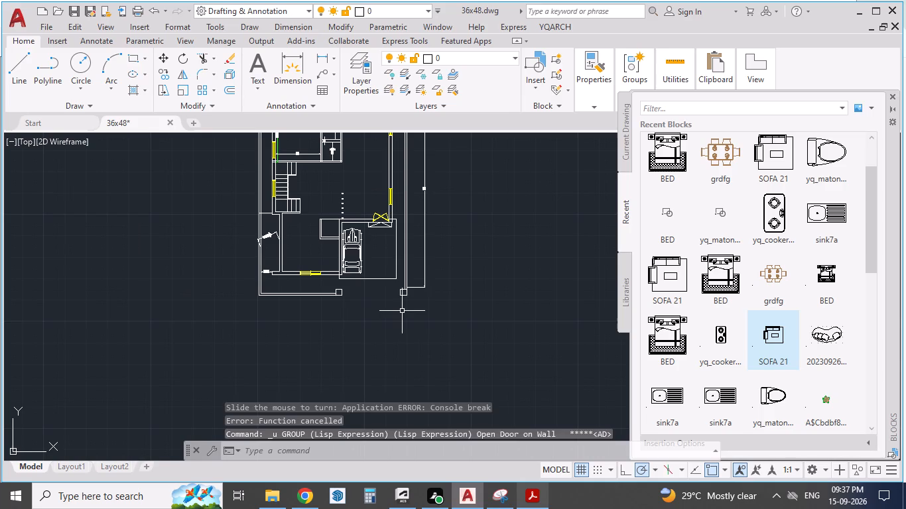
scroll(276, 216, "down", 1)
scroll(365, 117, "up", 1)
scroll(350, 262, "down", 1)
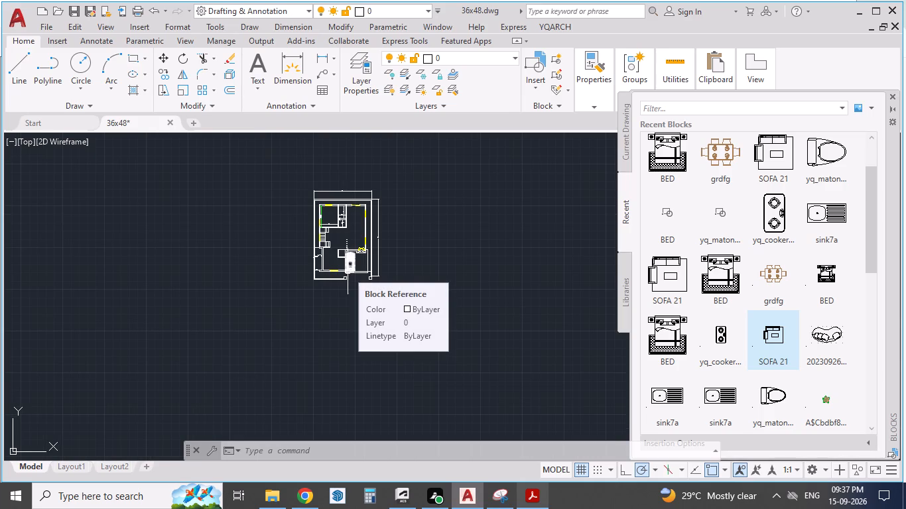
key("Escape")
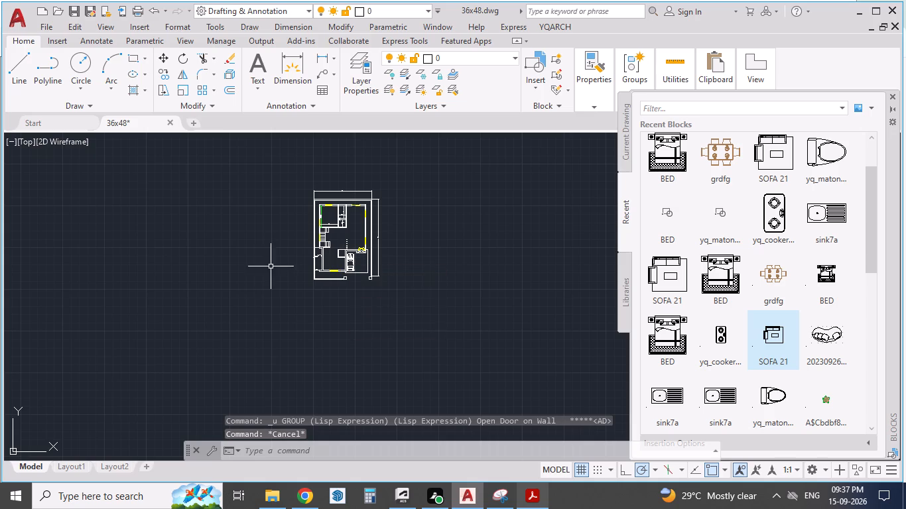
scroll(290, 254, "up", 2)
scroll(350, 257, "up", 3)
left_click_drag(346, 251, 343, 257)
left_click(331, 313)
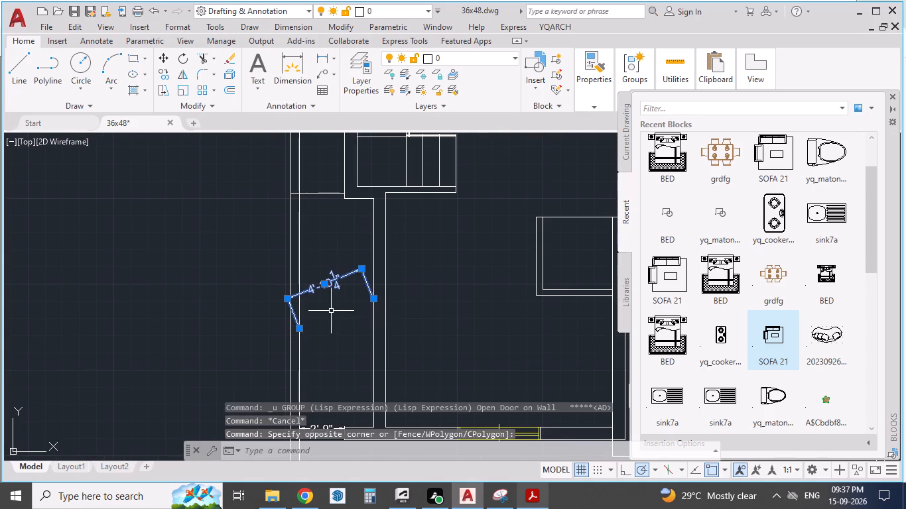
key("Delete")
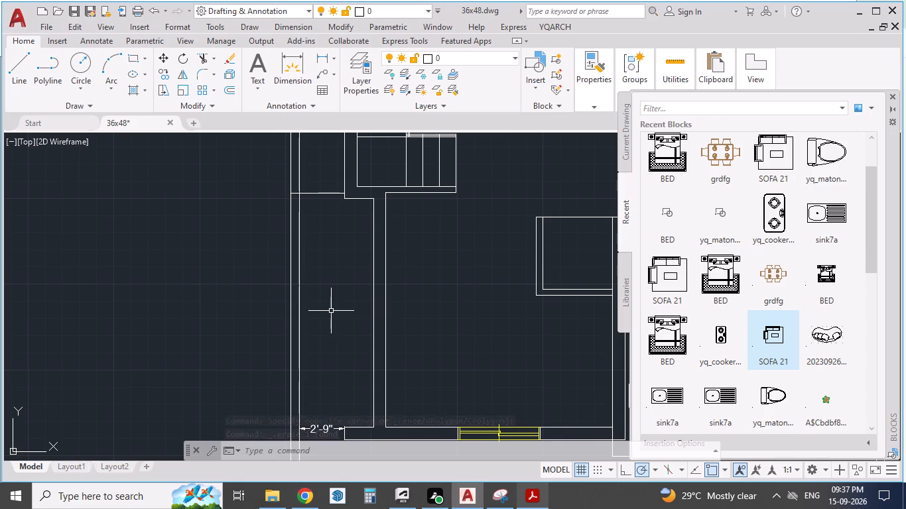
Compare the drawn house plan with the PDF ground floor plan around the guest bedroom and toilet walls.
scroll(354, 331, "down", 1)
scroll(297, 241, "up", 2)
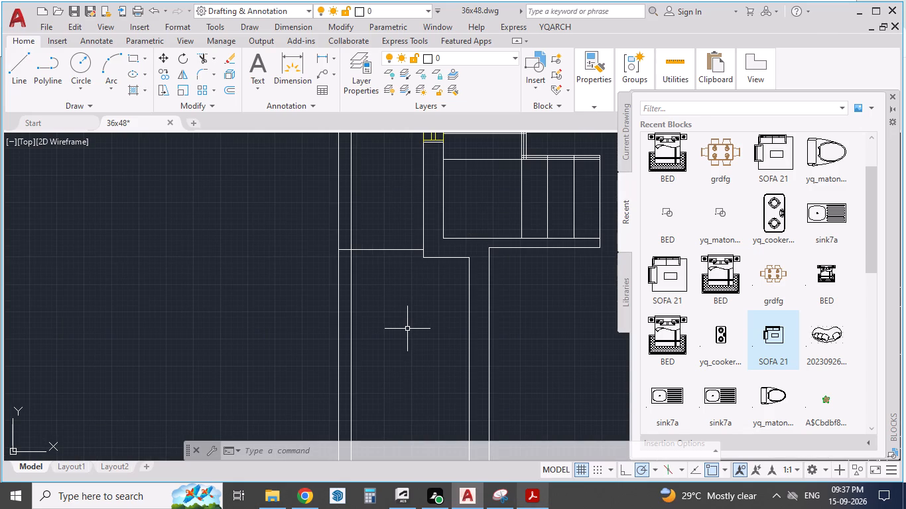
scroll(403, 323, "down", 2)
scroll(431, 256, "down", 2)
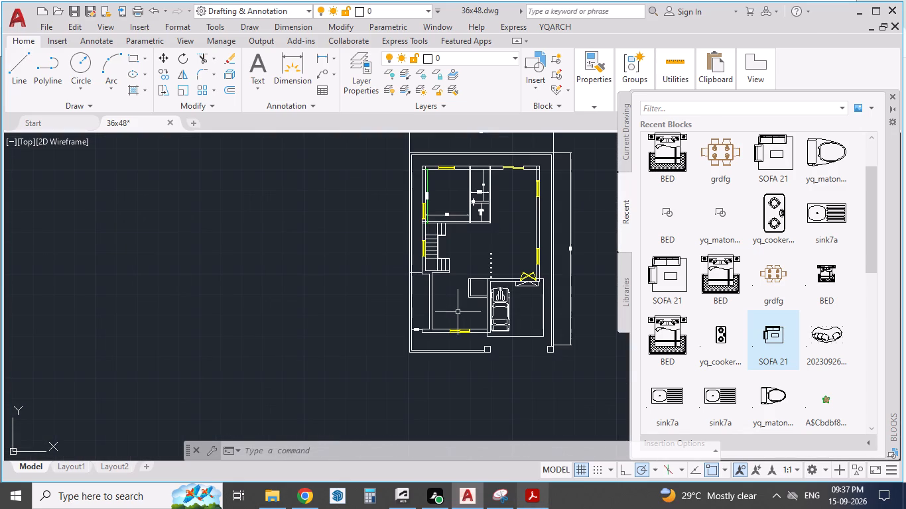
scroll(457, 215, "up", 1)
scroll(440, 220, "down", 1)
scroll(457, 169, "up", 2)
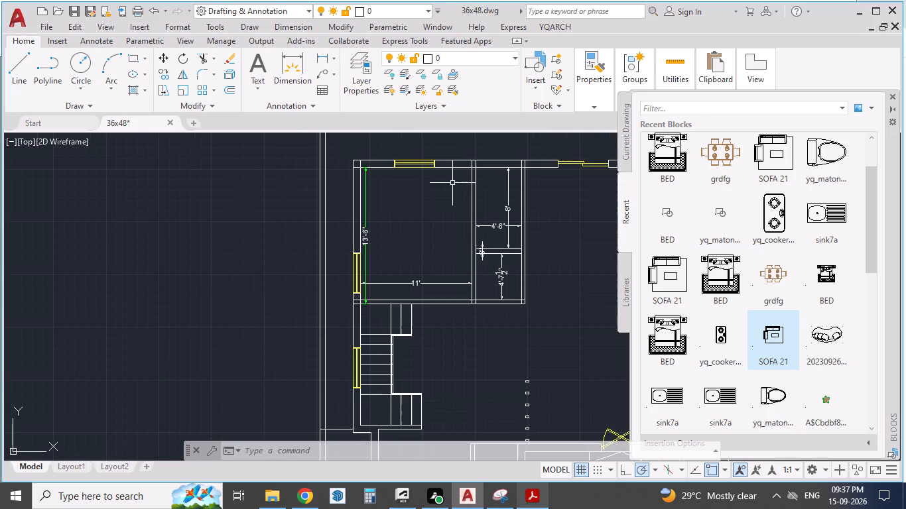
scroll(470, 166, "up", 1)
left_click(533, 495)
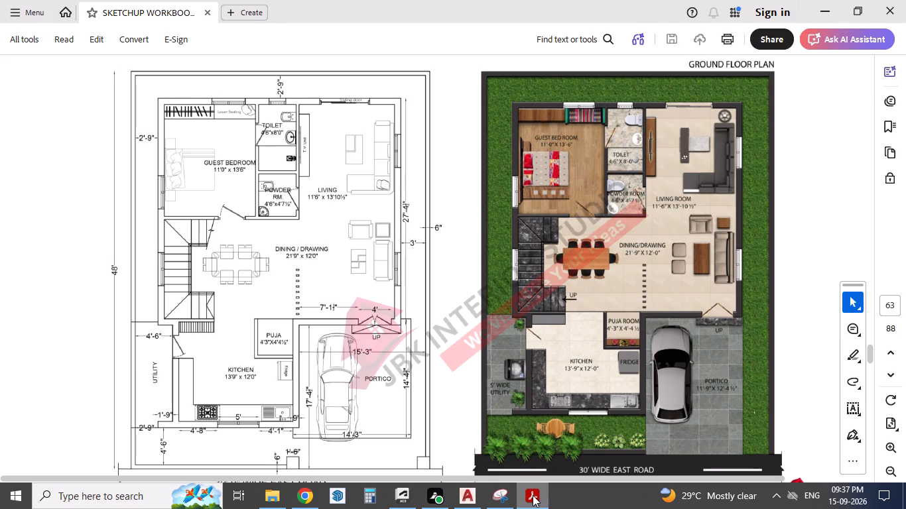
left_click(533, 495)
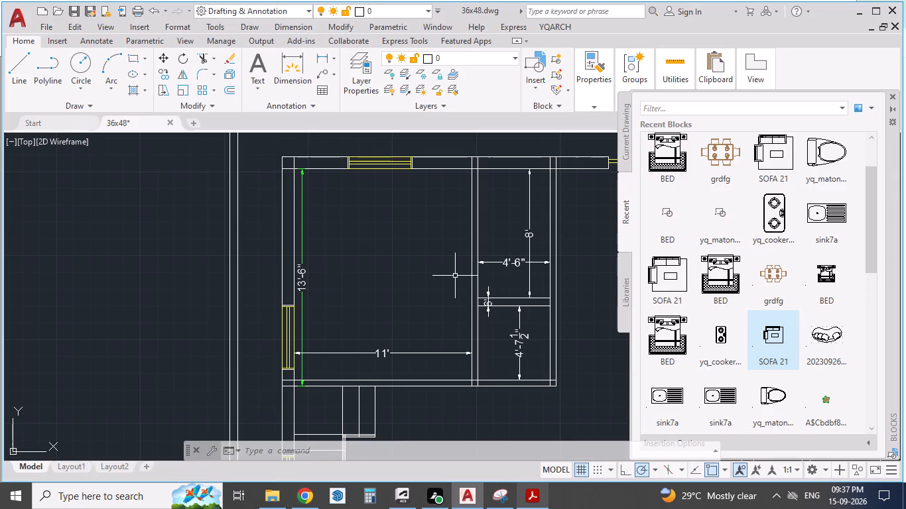
Delete the vertical 8' dimension inside the toilet beside the guest bedroom.
scroll(422, 237, "down", 1)
scroll(505, 188, "up", 2)
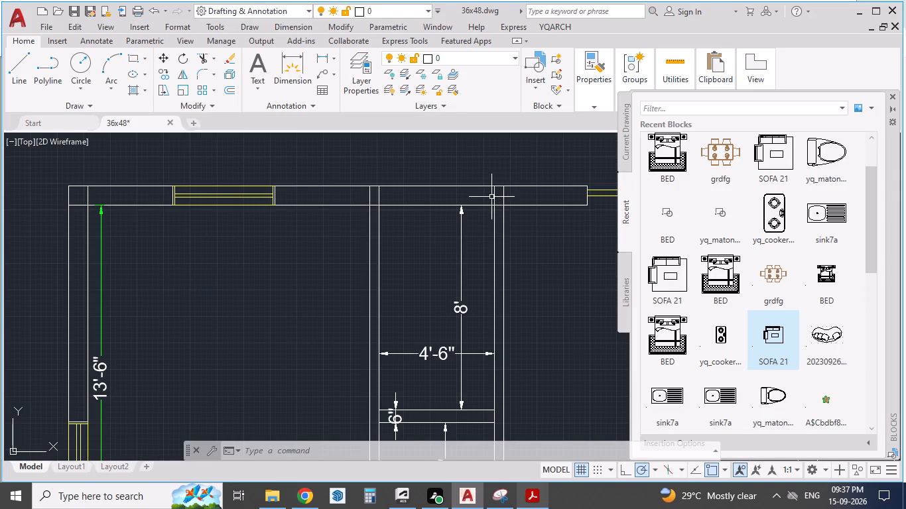
left_click(475, 221)
left_click(436, 278)
key("Delete")
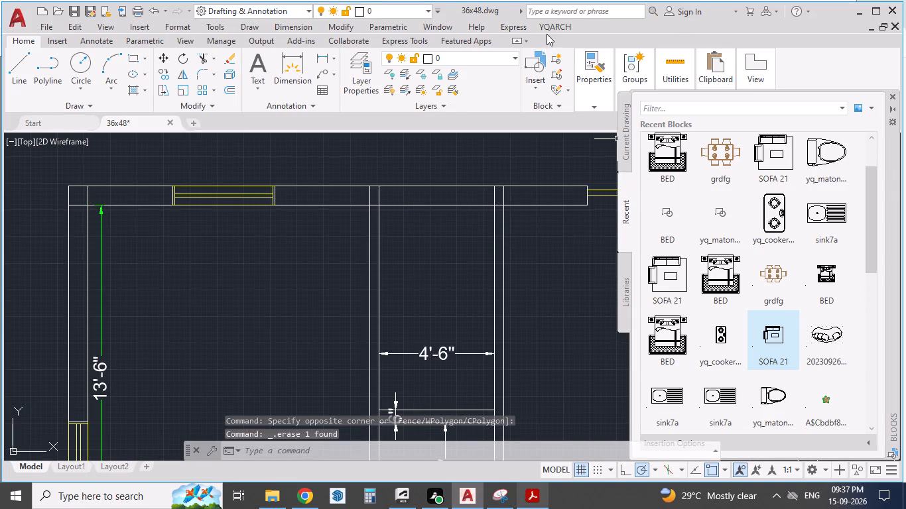
Open a 24" wide window in the toilet's outer wall with YQArch's Open Window on Wall.
left_click_drag(547, 32, 547, 39)
left_click(583, 76)
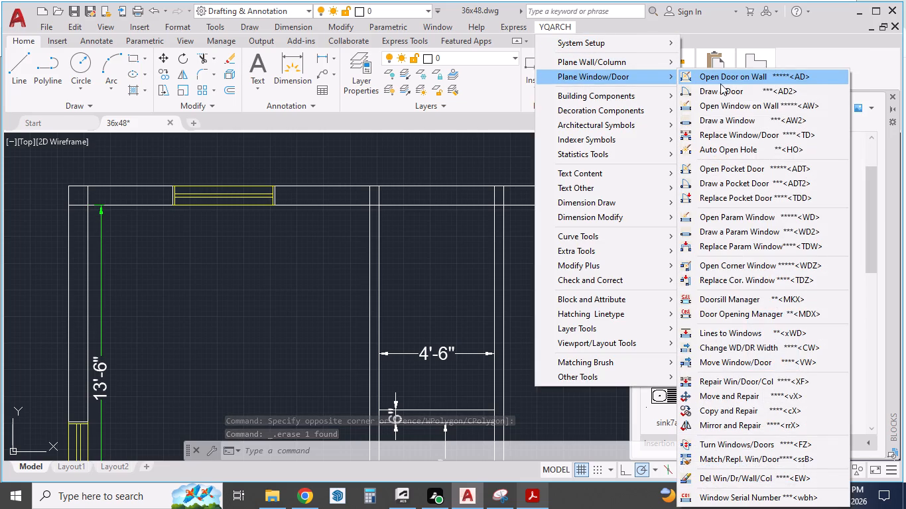
left_click(724, 102)
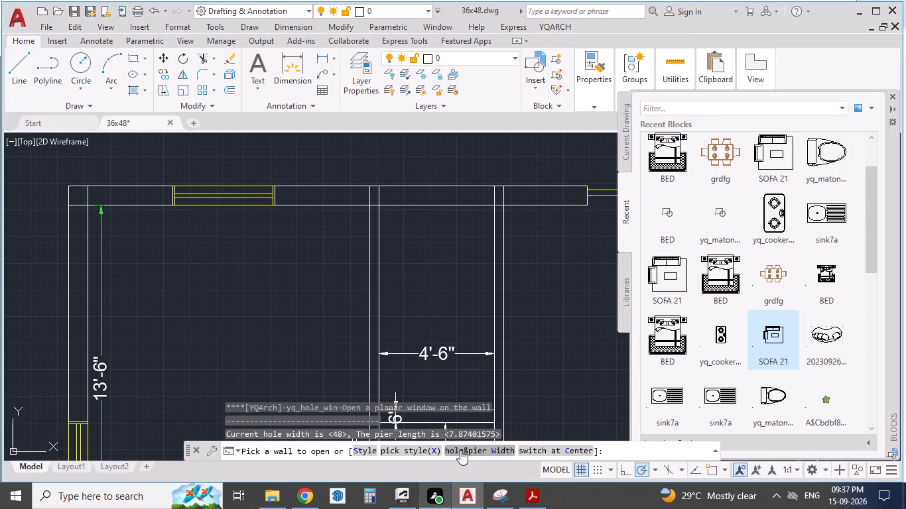
left_click(460, 450)
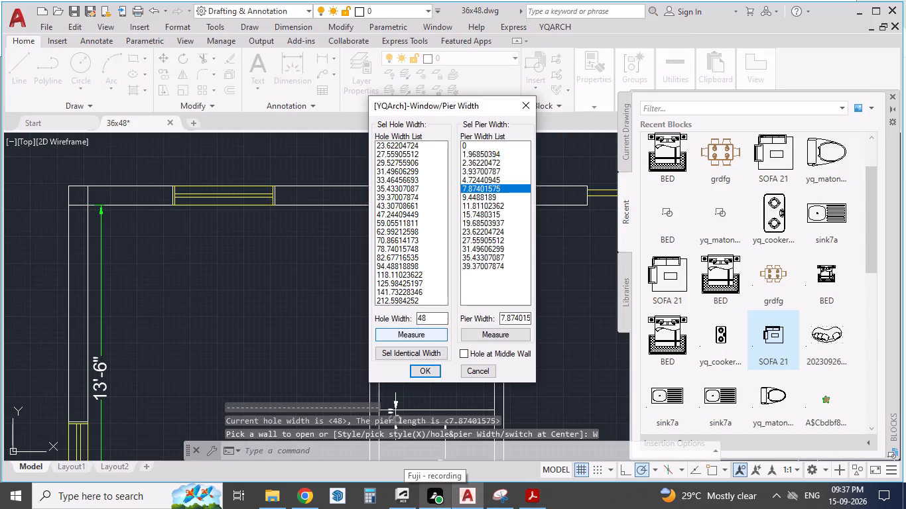
left_click_drag(437, 313, 359, 298)
type("24")
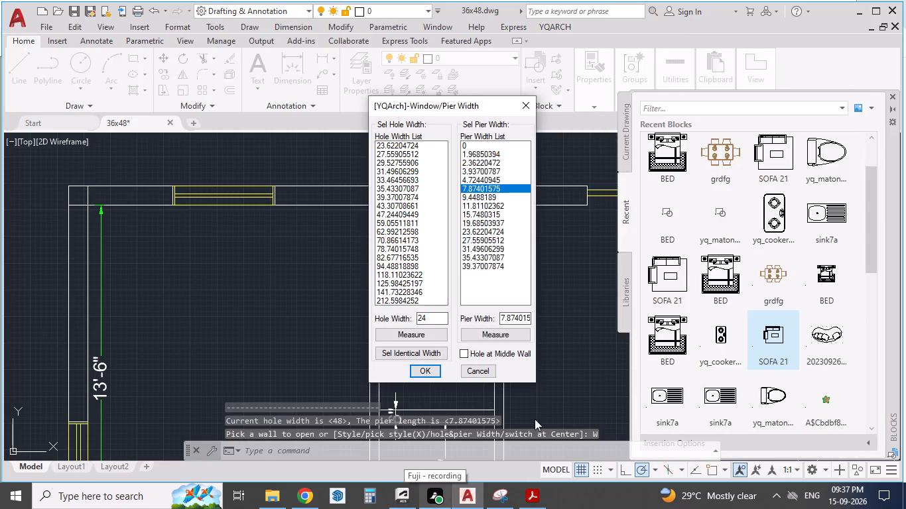
left_click(429, 373)
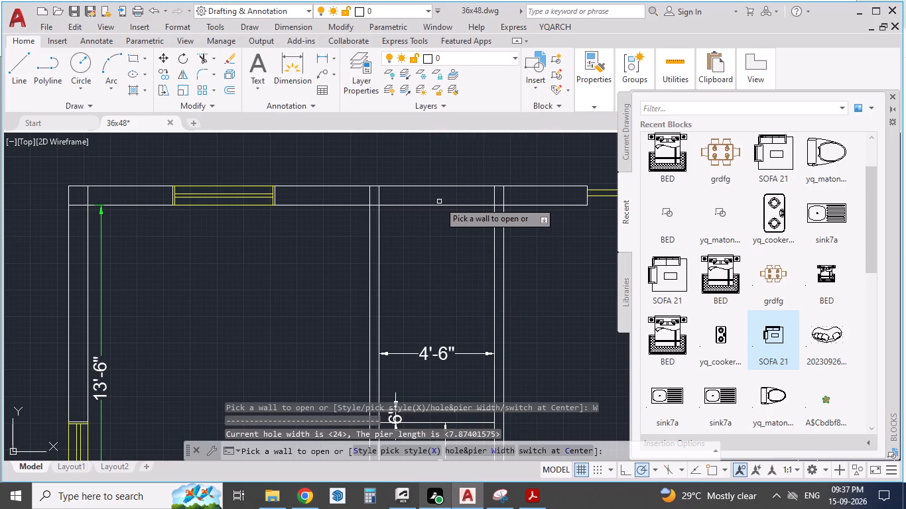
left_click(430, 204)
left_click(446, 186)
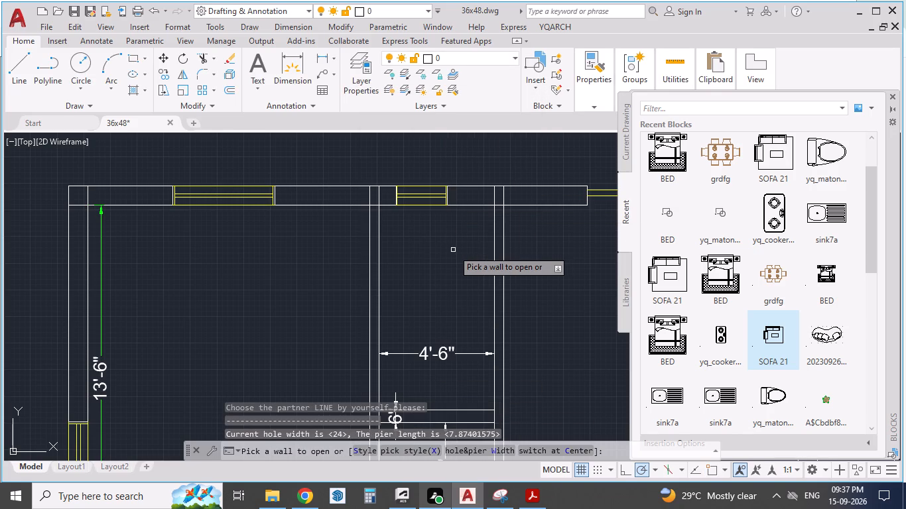
key("Escape")
key("Escape")
Move the toilet window with its jamb lines along the outer wall, away from the guest bedroom, to about mid-width of the toilet.
scroll(402, 204, "up", 3)
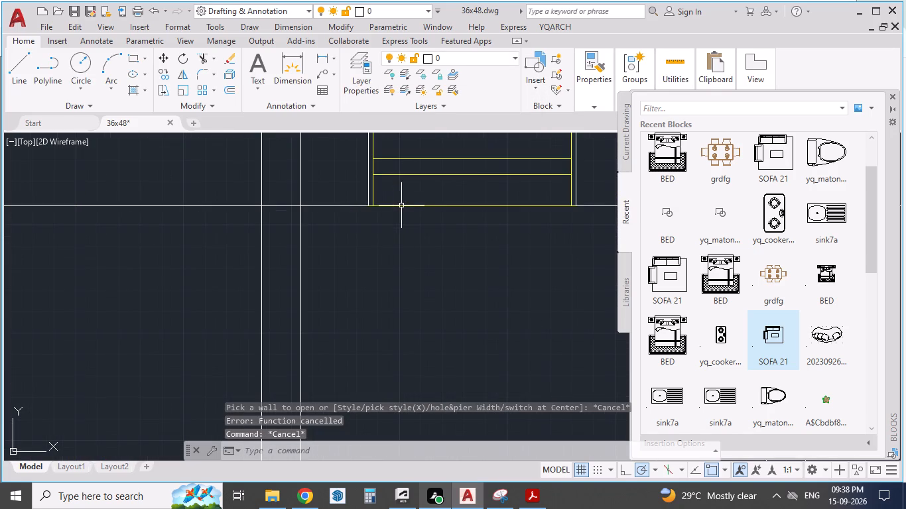
scroll(355, 225, "down", 1)
left_click(523, 186)
left_click(360, 198)
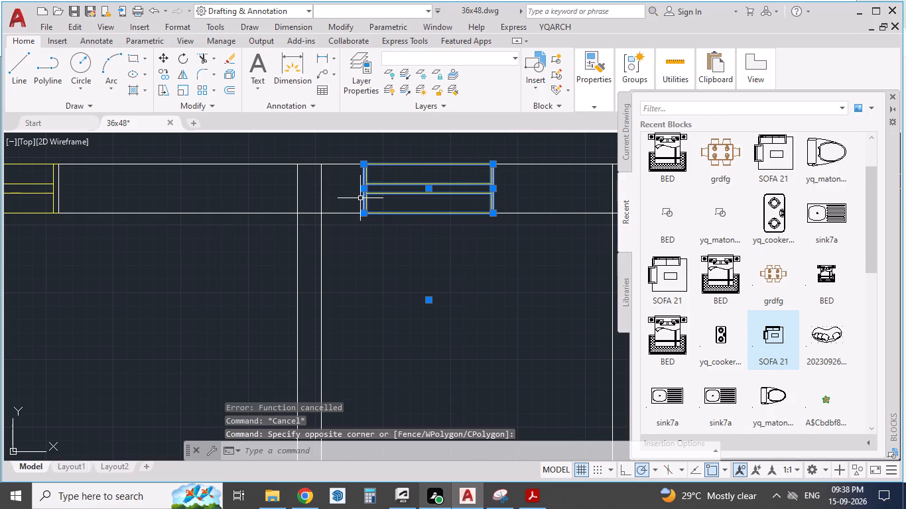
key("m")
key("Return")
left_click_drag(360, 198, 399, 195)
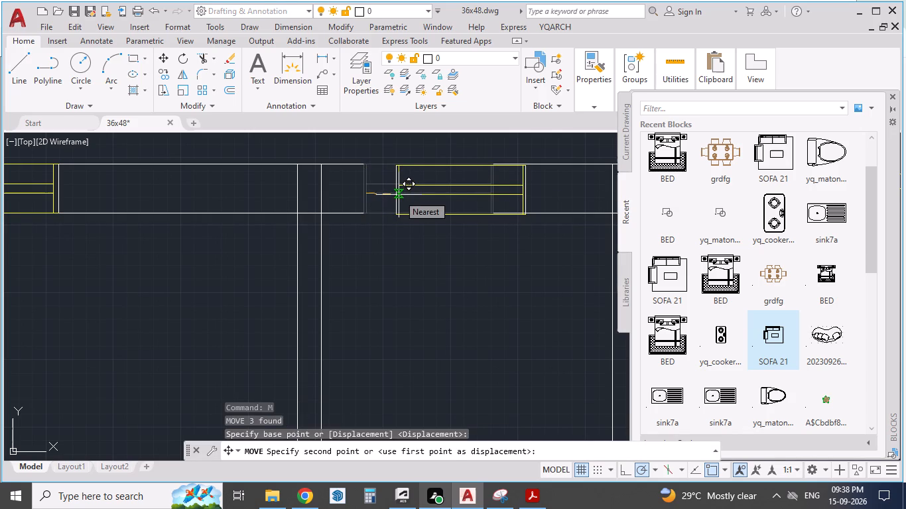
scroll(396, 192, "up", 2)
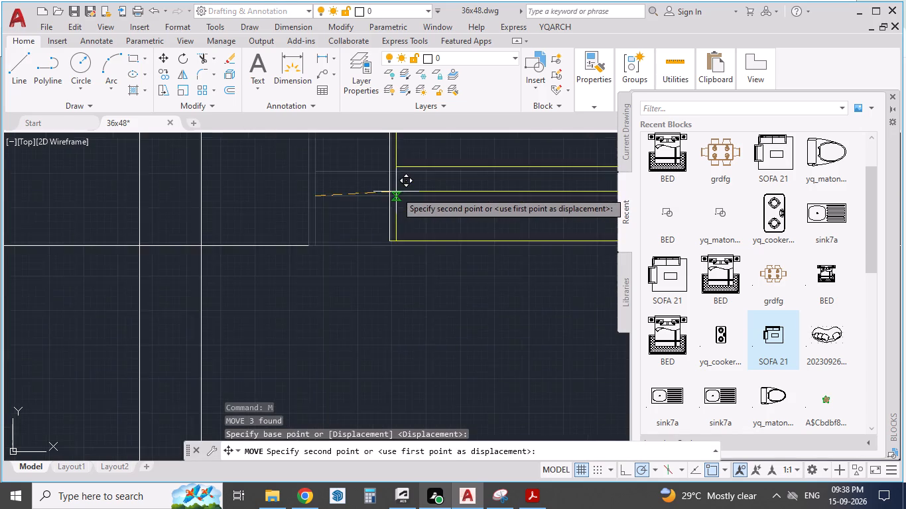
scroll(395, 192, "down", 1)
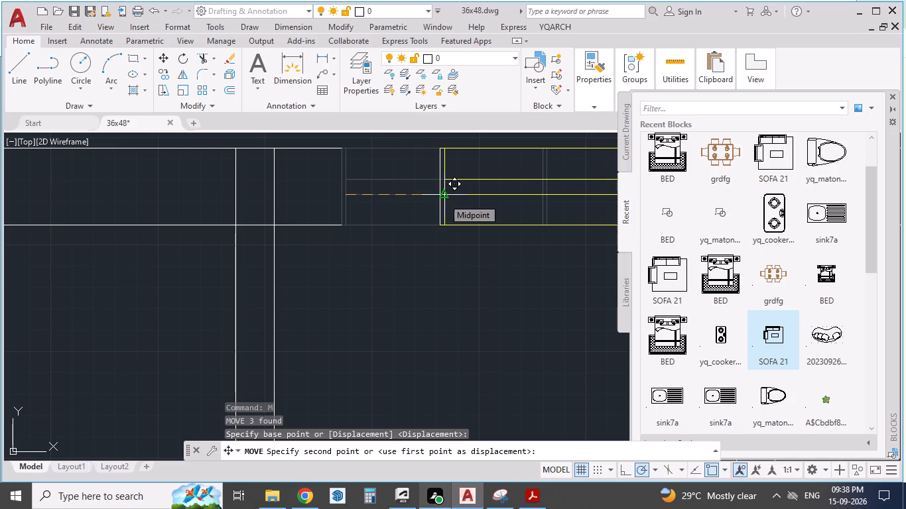
scroll(440, 198, "down", 3)
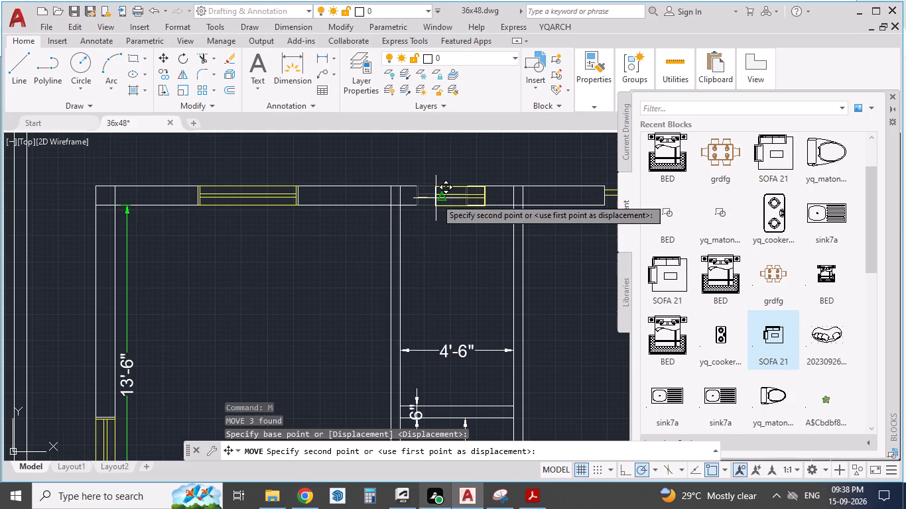
scroll(436, 198, "up", 3)
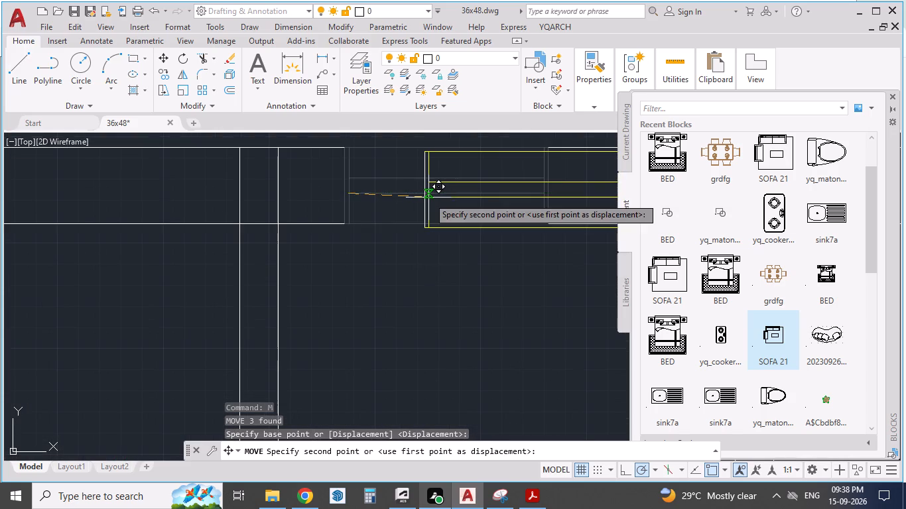
left_click(428, 194)
scroll(384, 236, "down", 1)
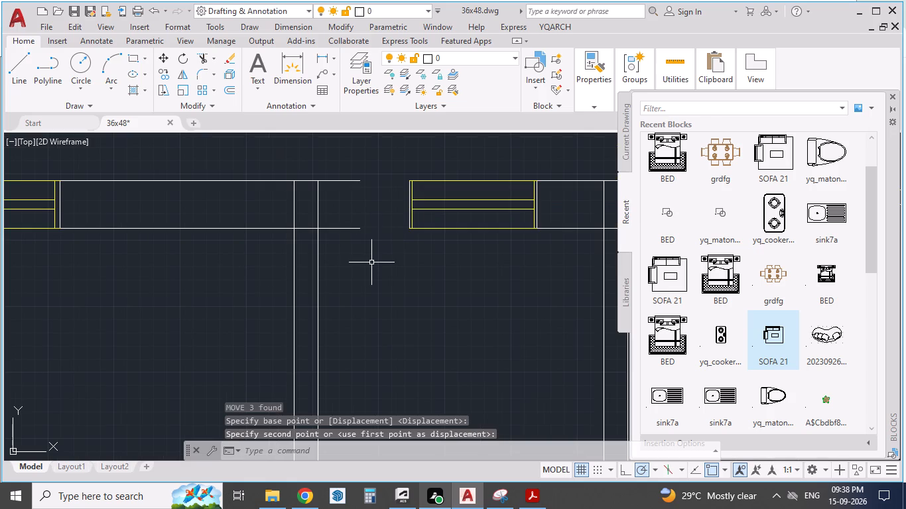
key("Escape")
key("Escape")
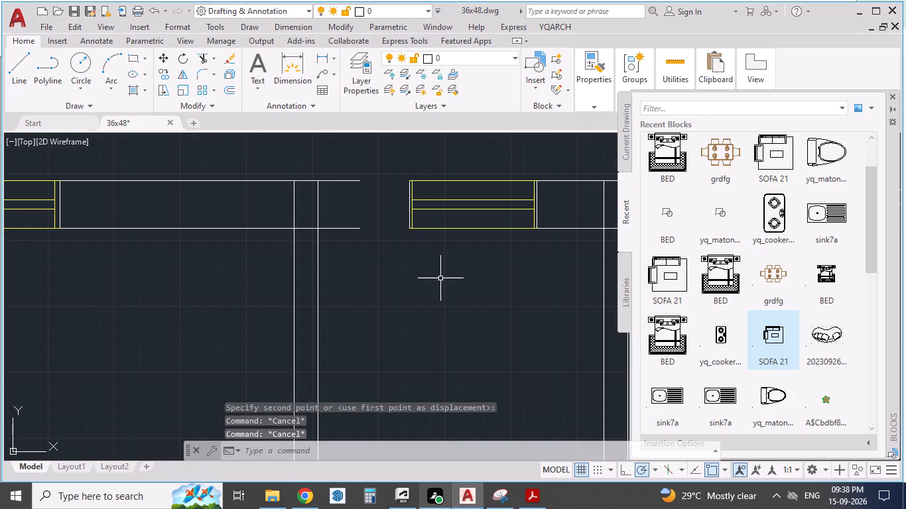
Extend both outer wall lines on the guest bedroom side up to the moved toilet window's jamb.
type("EX")
key("Return")
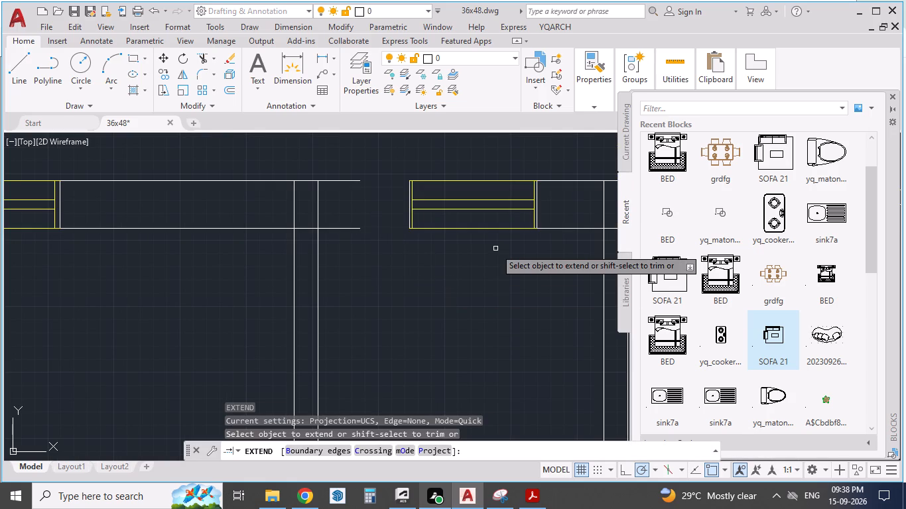
left_click(353, 181)
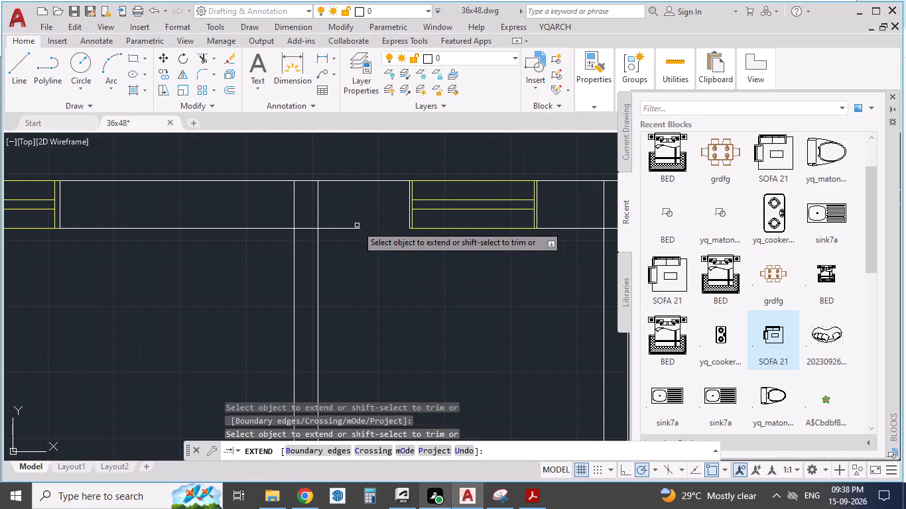
left_click(356, 229)
key("Escape")
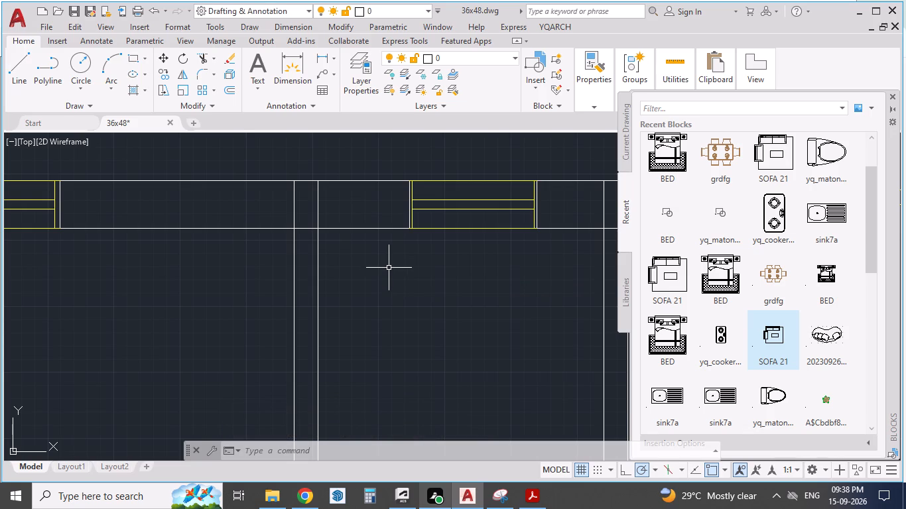
Trim the crossing lines where the toilet's two side walls meet the outer wall, leaving open T-junctions.
scroll(389, 259, "down", 1)
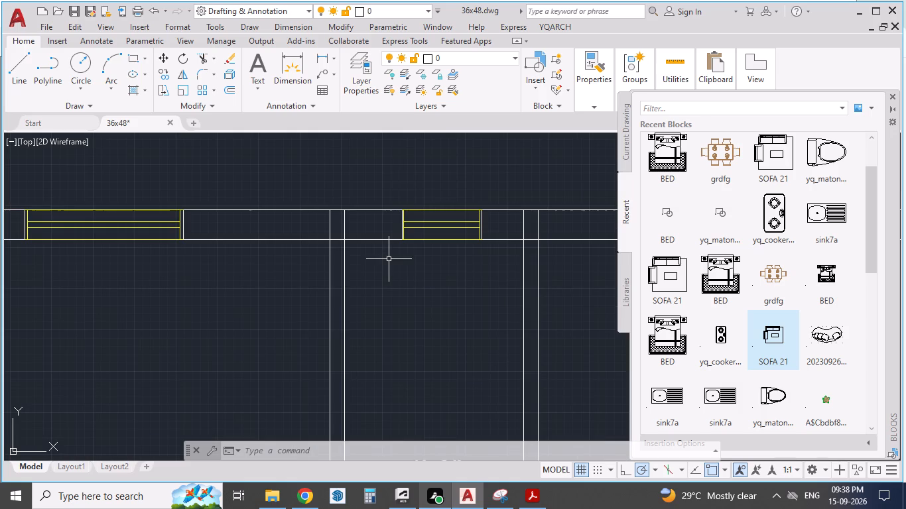
scroll(389, 258, "down", 3)
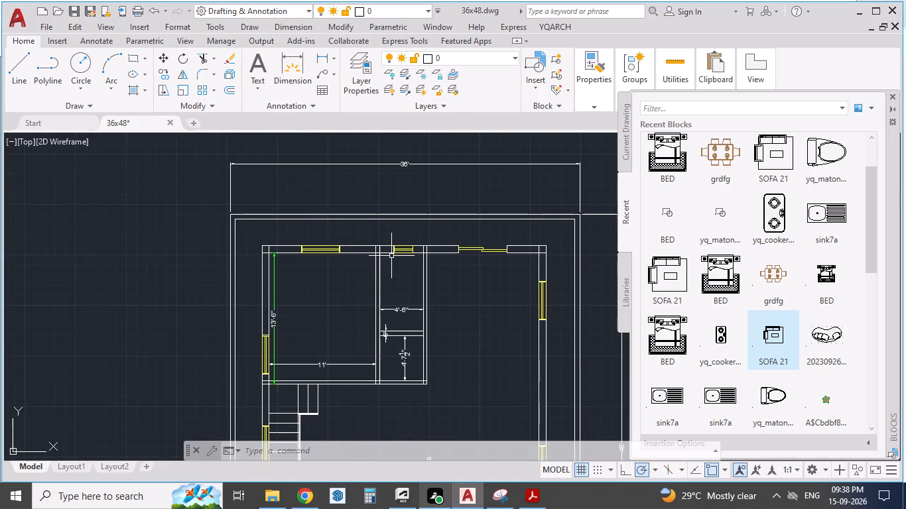
scroll(393, 374, "up", 1)
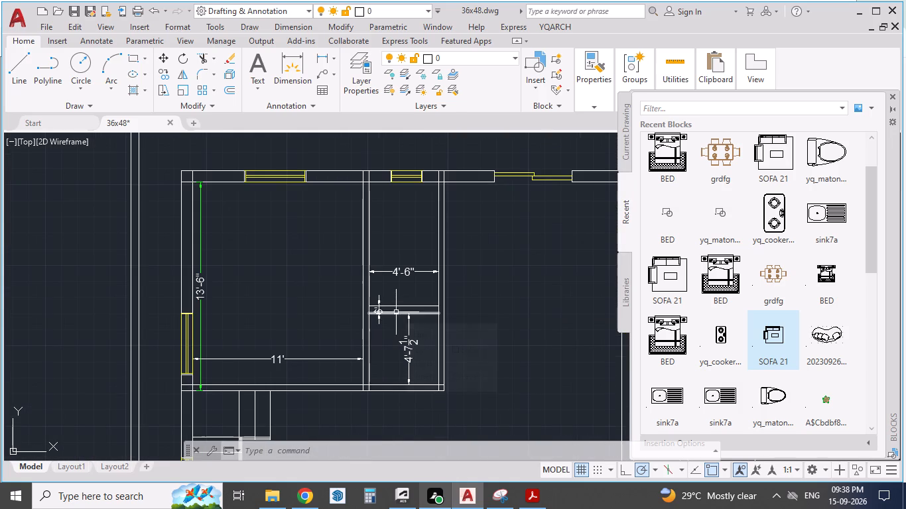
left_click(538, 496)
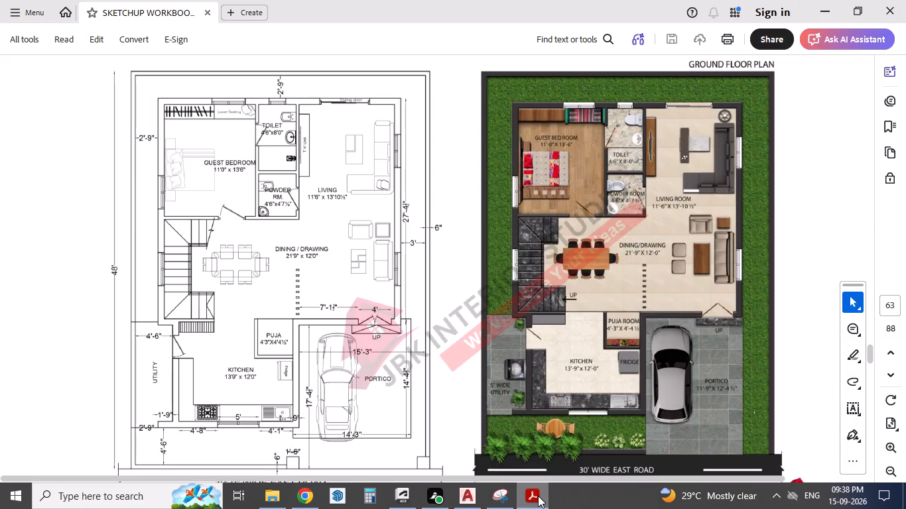
left_click(538, 496)
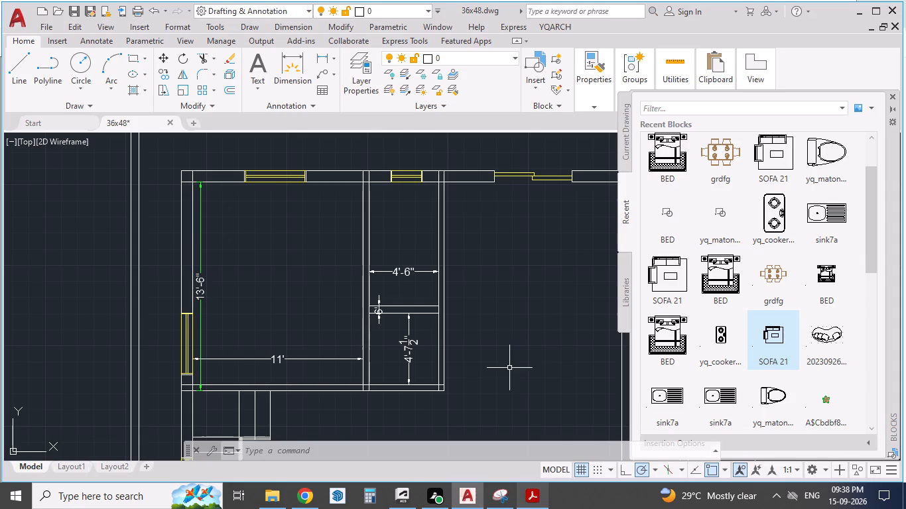
scroll(456, 170, "up", 2)
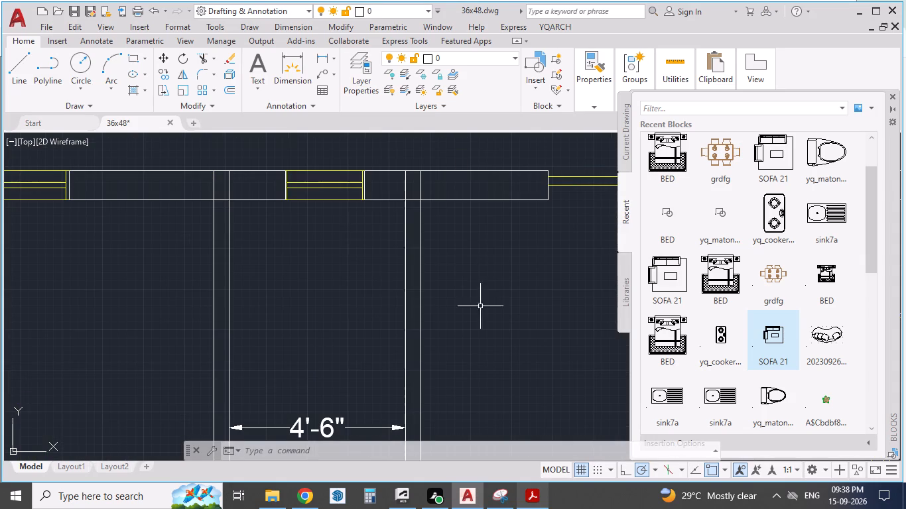
type("TR")
key("Return")
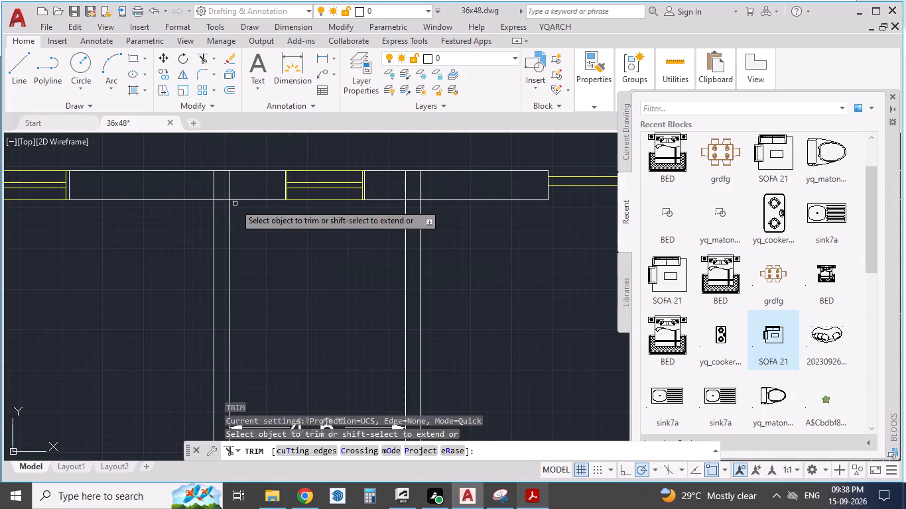
left_click_drag(195, 187, 243, 187)
left_click_drag(397, 191, 433, 192)
left_click(412, 202)
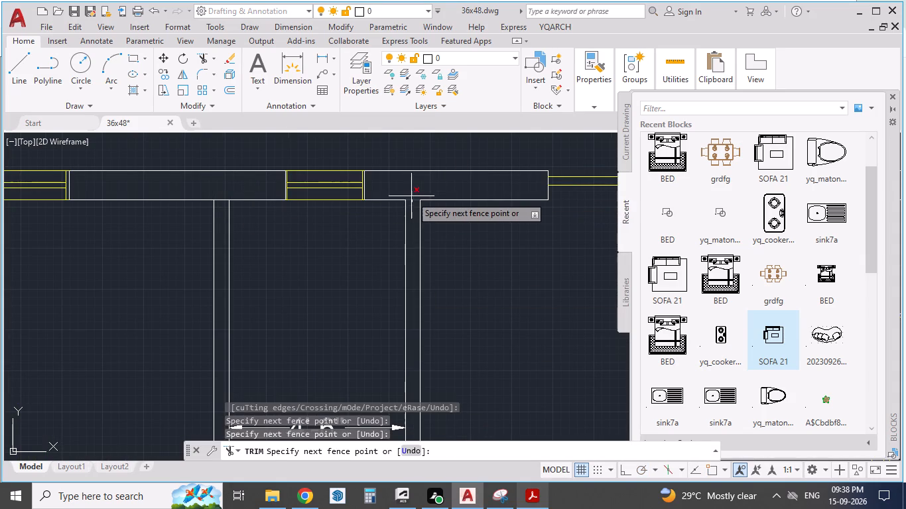
left_click(411, 196)
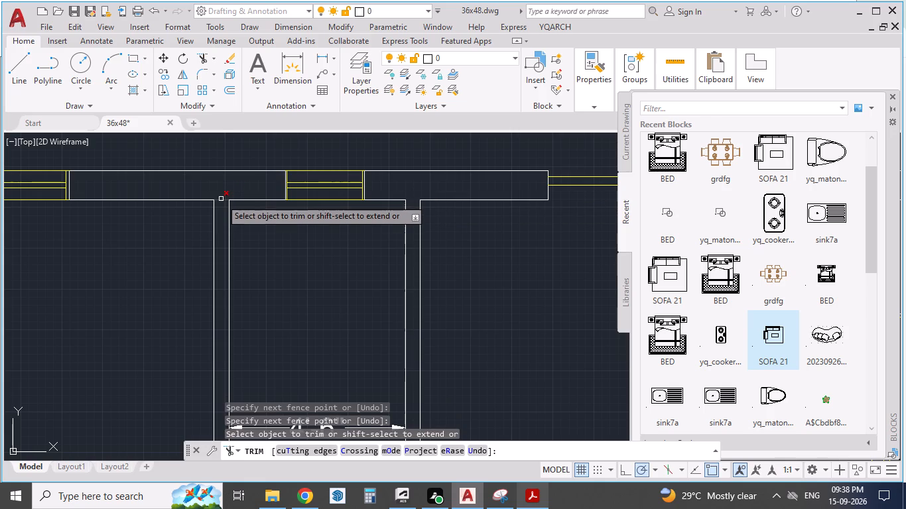
left_click(221, 199)
Trim the overlapping inner wall lines at the guest bedroom's outer corner.
scroll(312, 174, "down", 3)
scroll(105, 175, "up", 2)
left_click_drag(126, 190, 93, 212)
scroll(117, 176, "down", 3)
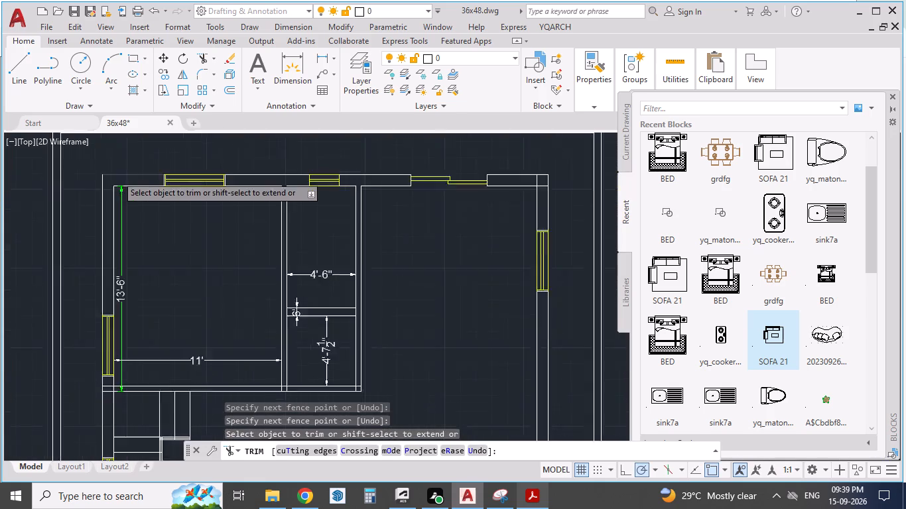
Trim the overlapping inner wall lines at the living room's outer corner beyond the sliding opening.
scroll(370, 171, "up", 3)
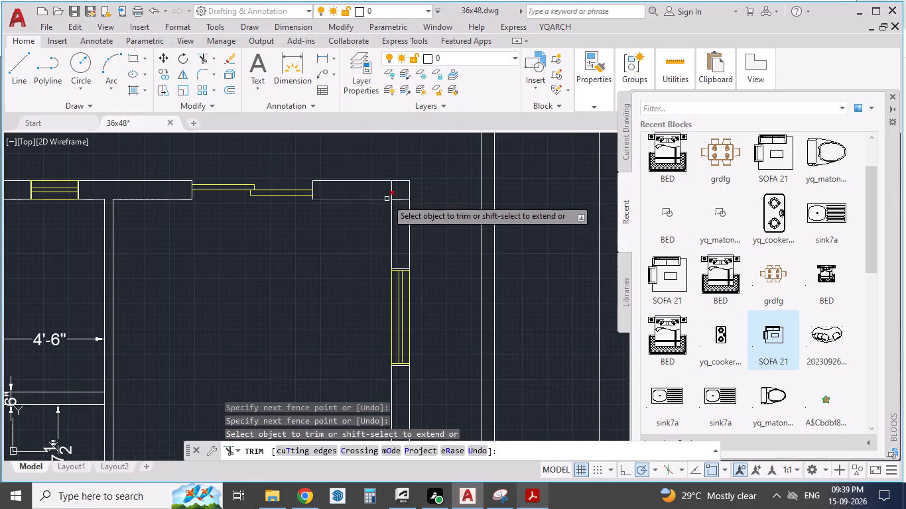
scroll(387, 199, "up", 1)
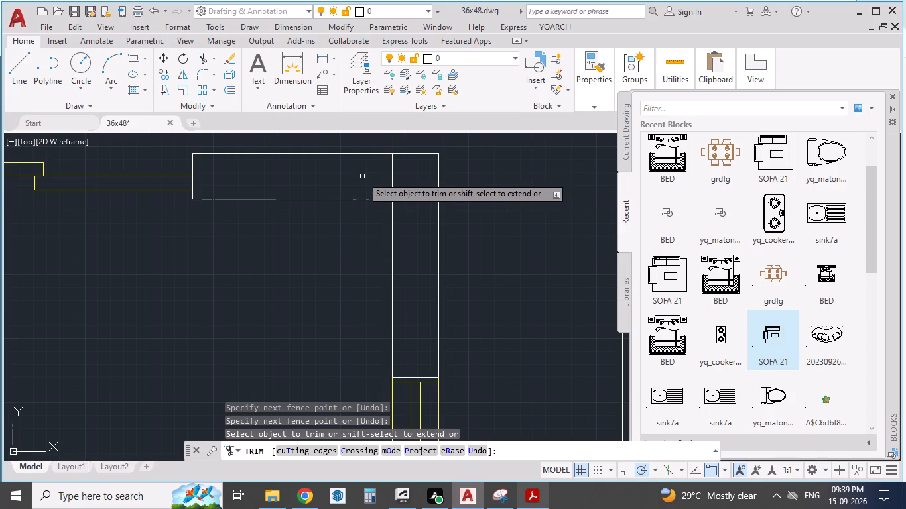
left_click_drag(362, 176, 413, 214)
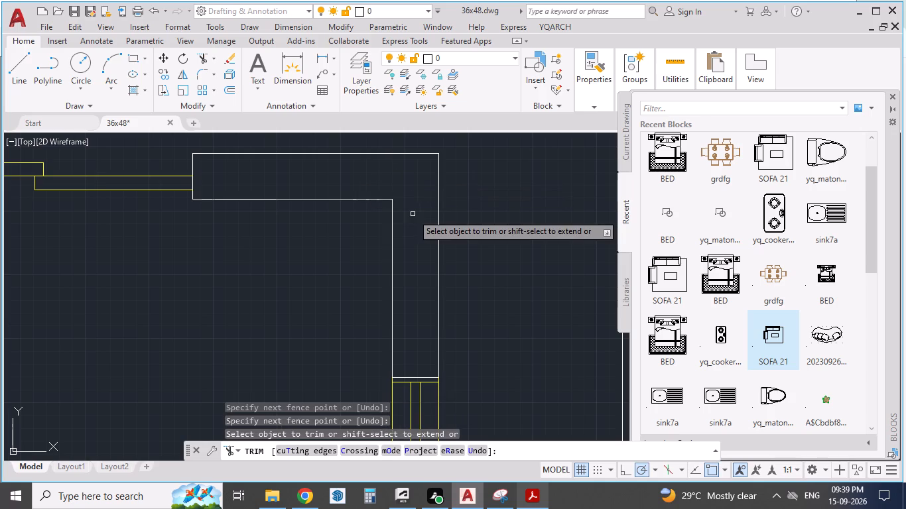
scroll(416, 186, "down", 1)
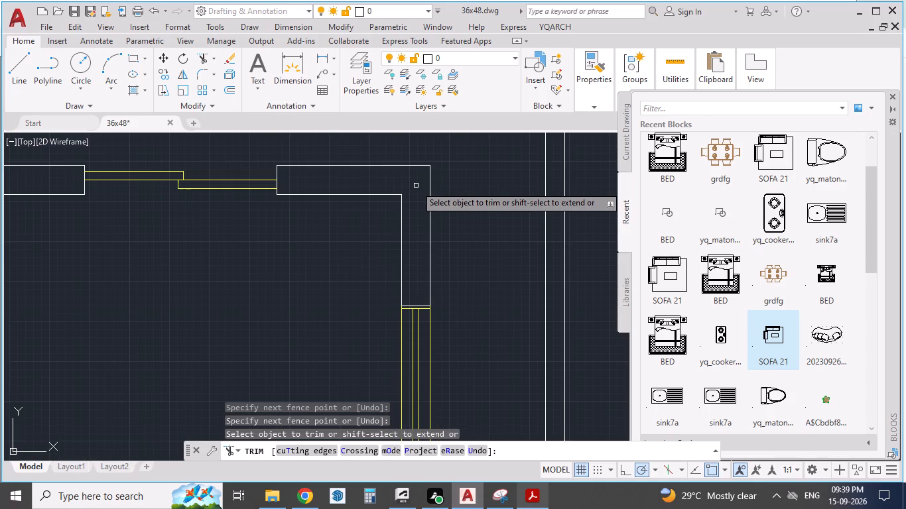
Check the entrance in the PDF reference, and trim the line crossing the outer wall beside the double door.
scroll(416, 186, "down", 2)
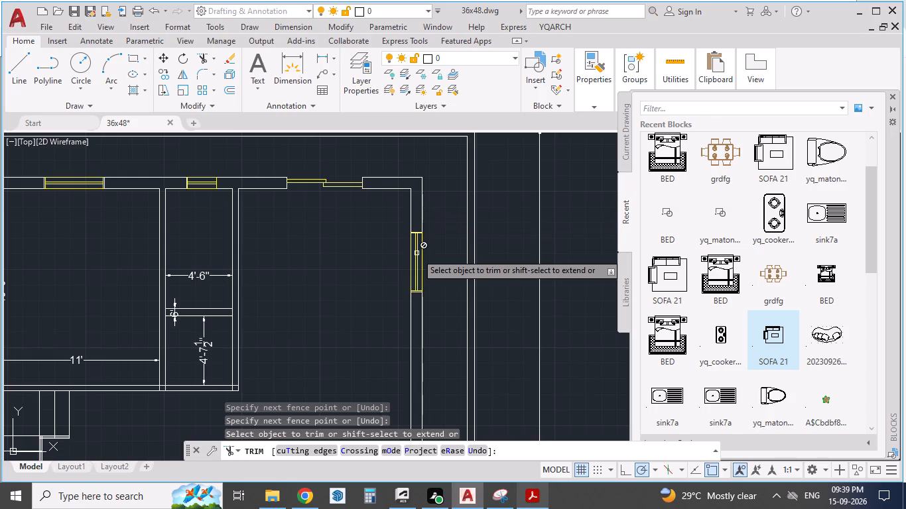
scroll(384, 197, "down", 3)
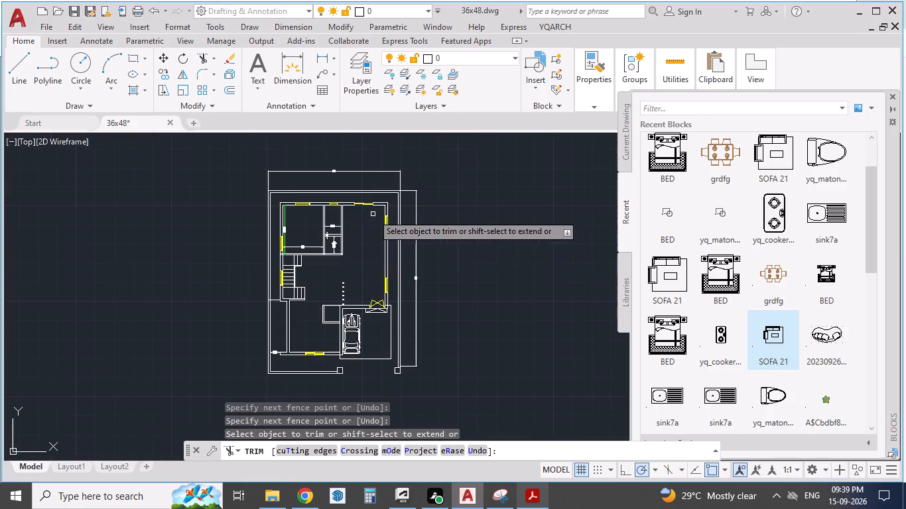
scroll(375, 337, "up", 2)
scroll(407, 276, "up", 2)
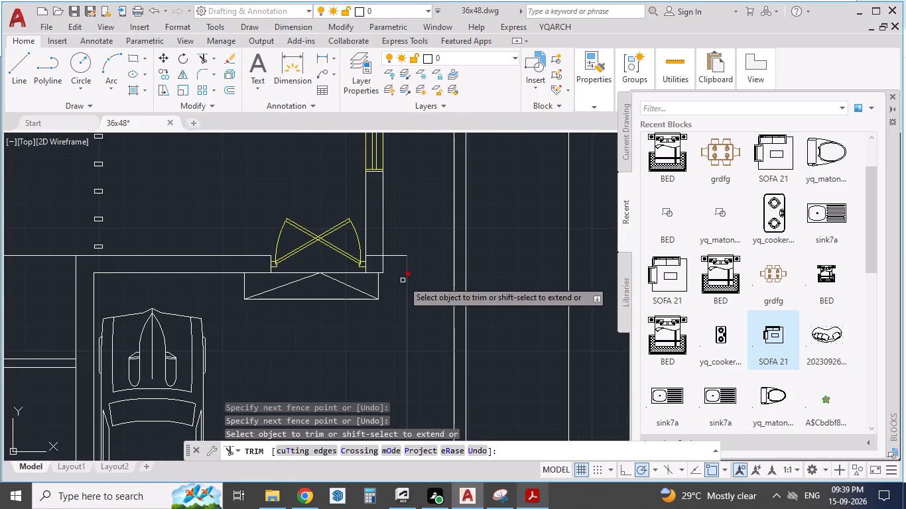
left_click(538, 492)
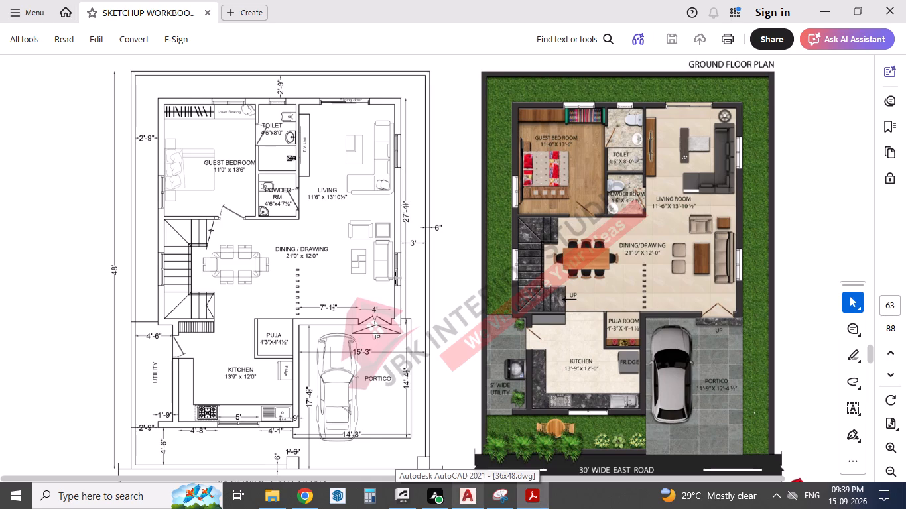
left_click(535, 502)
scroll(505, 276, "down", 1)
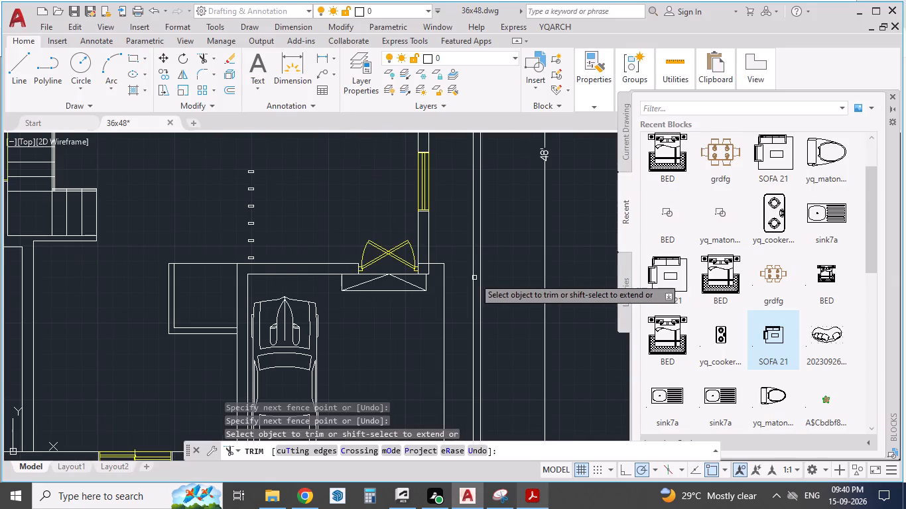
scroll(434, 274, "up", 2)
left_click(400, 249)
scroll(408, 244, "down", 2)
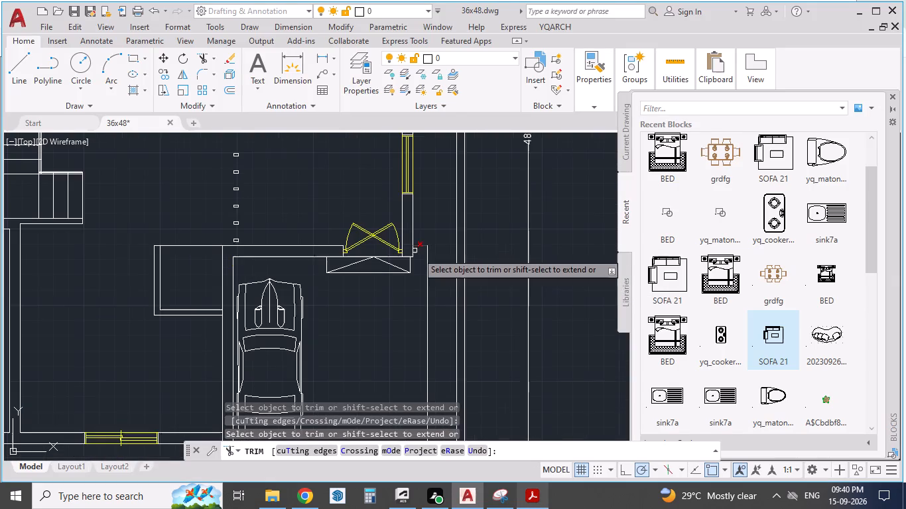
Trim the wall line crossing the kitchen's outer wall at the corner beside the portico.
scroll(463, 282, "down", 2)
scroll(310, 315, "up", 3)
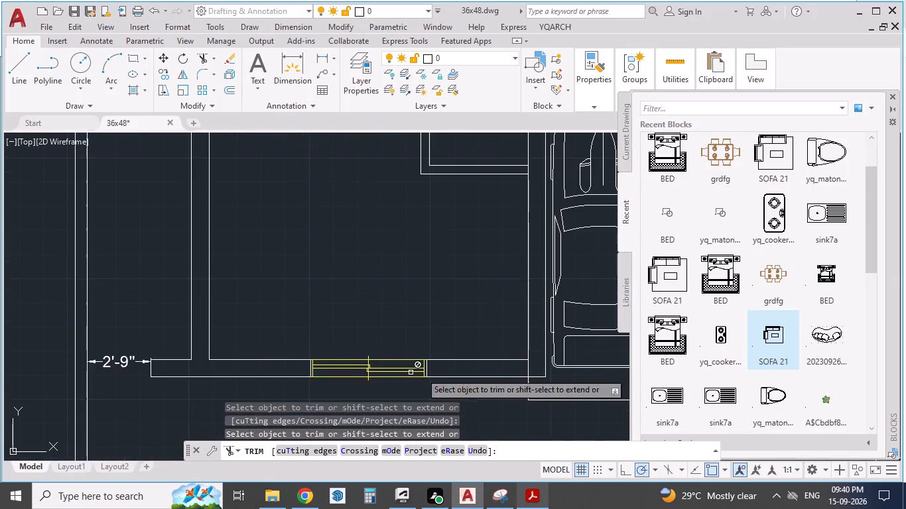
scroll(446, 319, "down", 1)
scroll(501, 359, "up", 2)
left_click(489, 335)
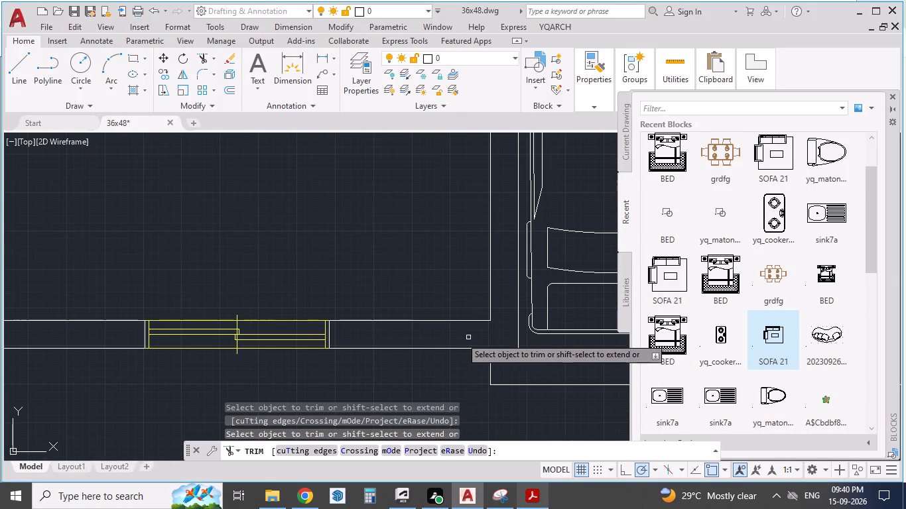
Examine the whole plan's wall junctions and compare the guest bedroom and toilet area with the PDF reference.
scroll(436, 339, "down", 3)
scroll(371, 317, "down", 1)
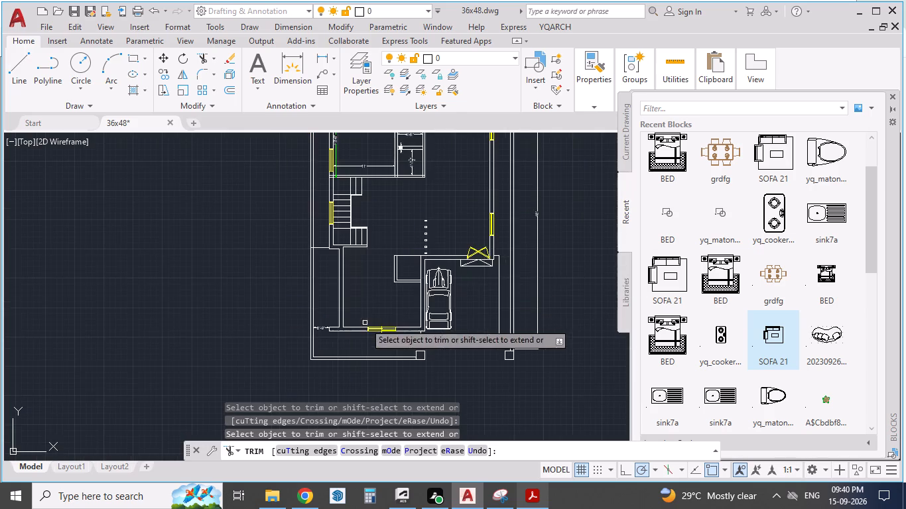
scroll(367, 274, "down", 1)
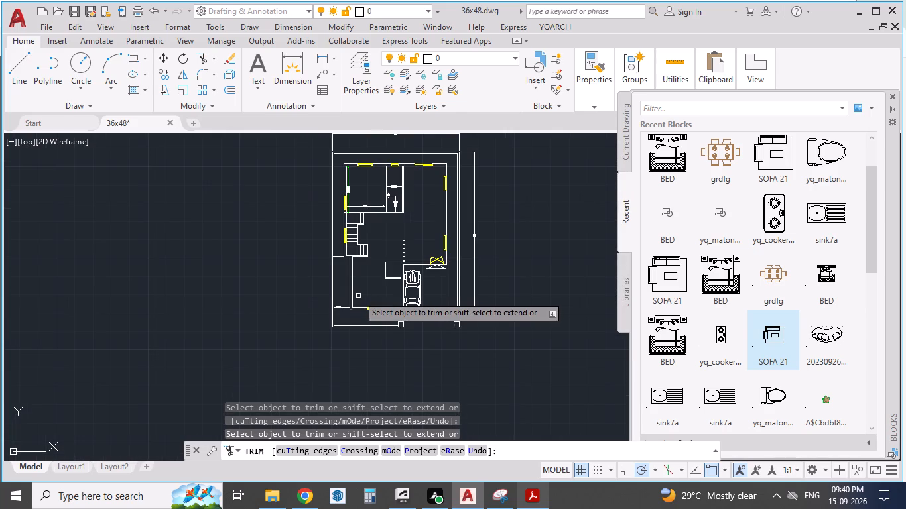
scroll(296, 310, "down", 1)
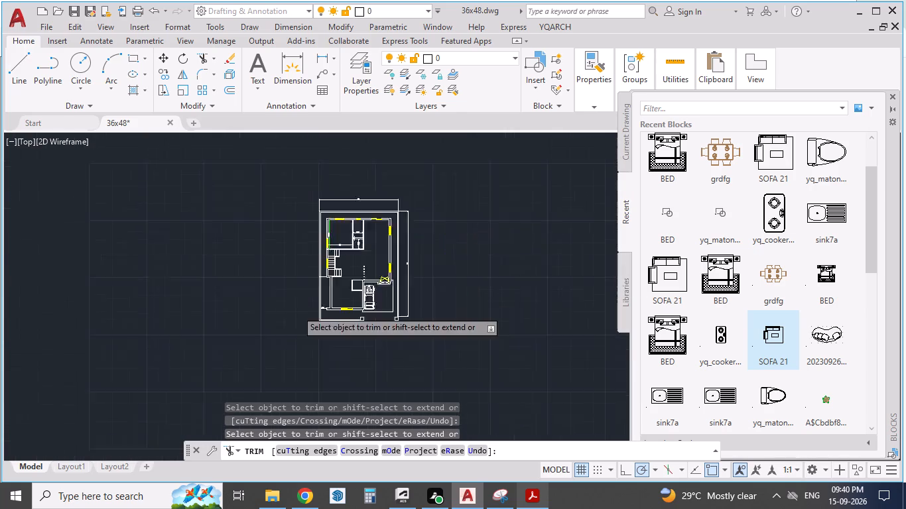
scroll(296, 310, "down", 1)
scroll(357, 245, "up", 3)
scroll(390, 245, "down", 1)
scroll(387, 301, "up", 2)
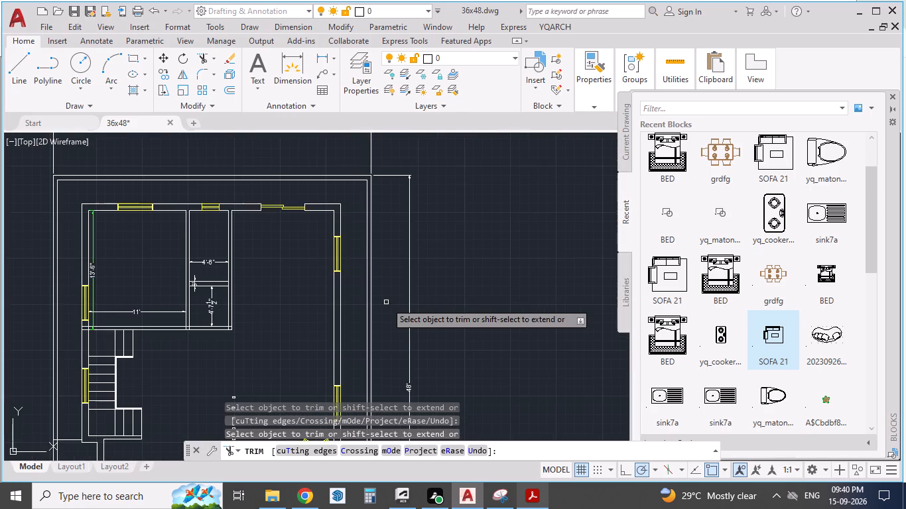
scroll(388, 263, "down", 2)
scroll(388, 255, "up", 2)
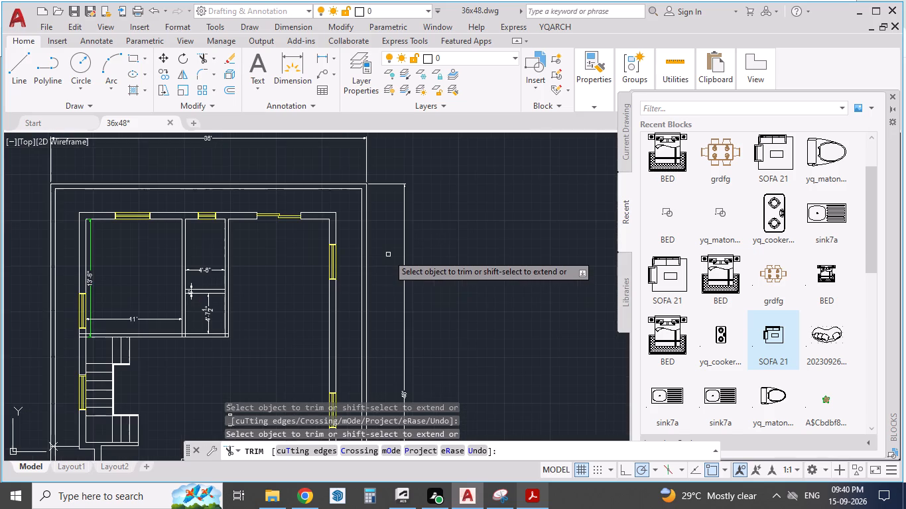
key("Escape")
scroll(390, 219, "down", 2)
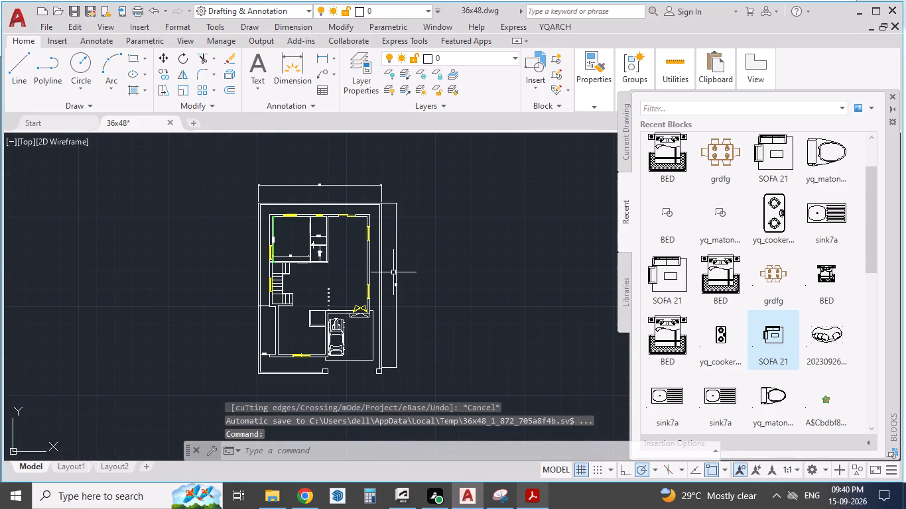
scroll(389, 290, "up", 1)
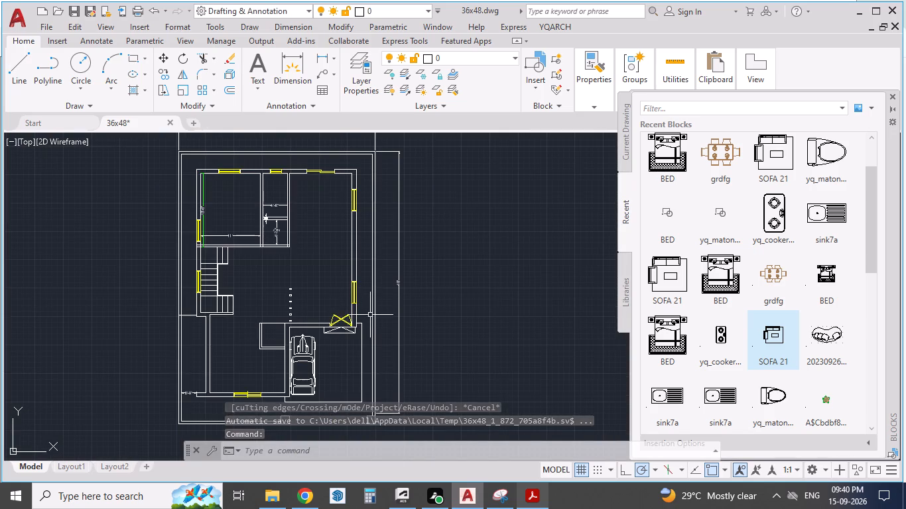
scroll(375, 319, "up", 3)
scroll(411, 286, "down", 4)
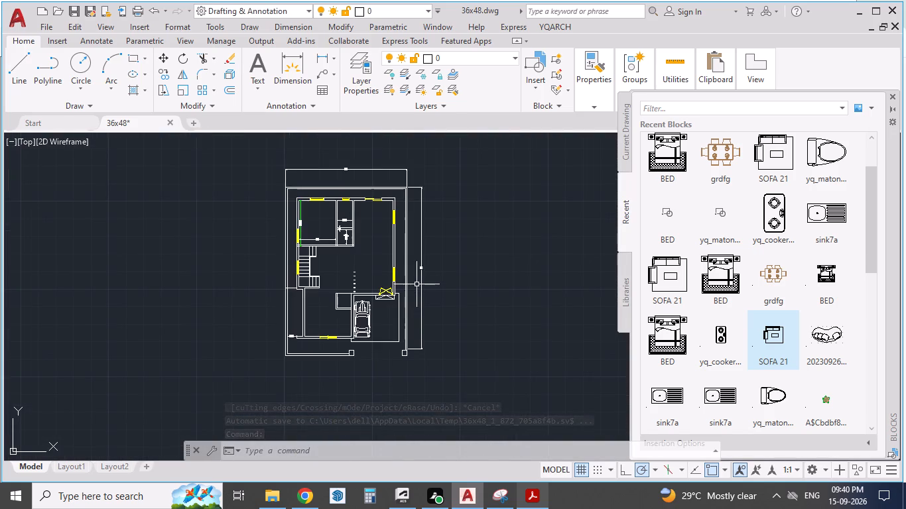
scroll(434, 326, "up", 2)
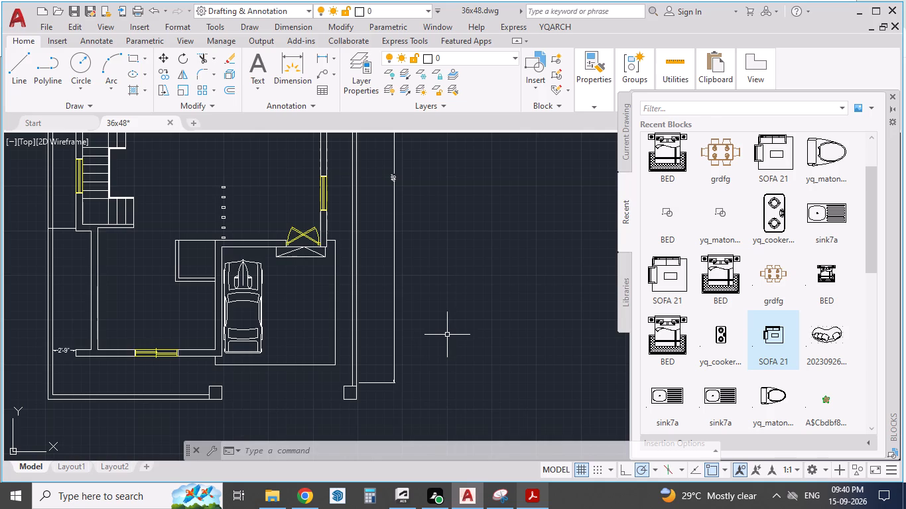
scroll(461, 319, "down", 2)
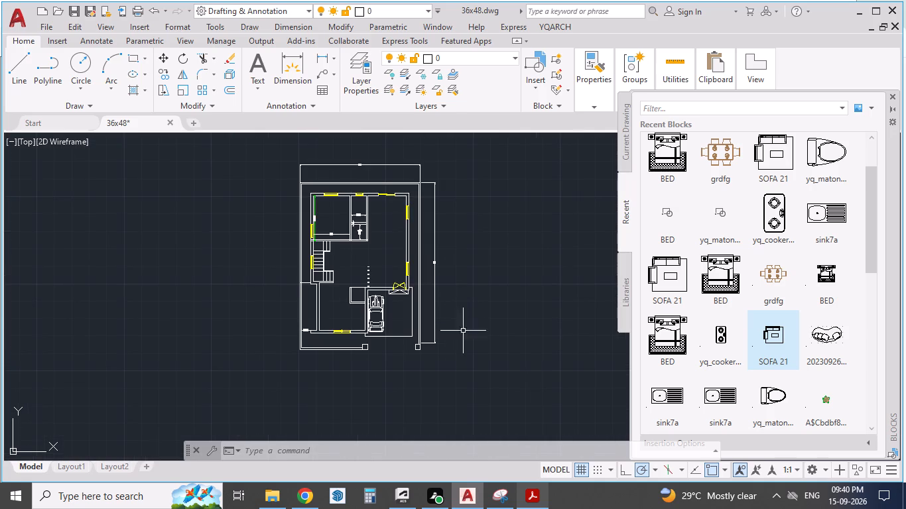
scroll(334, 221, "up", 3)
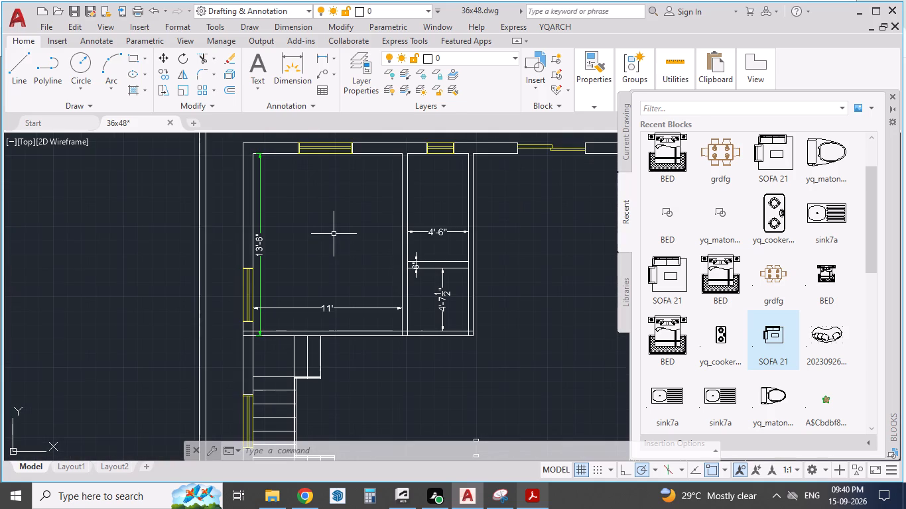
left_click(538, 497)
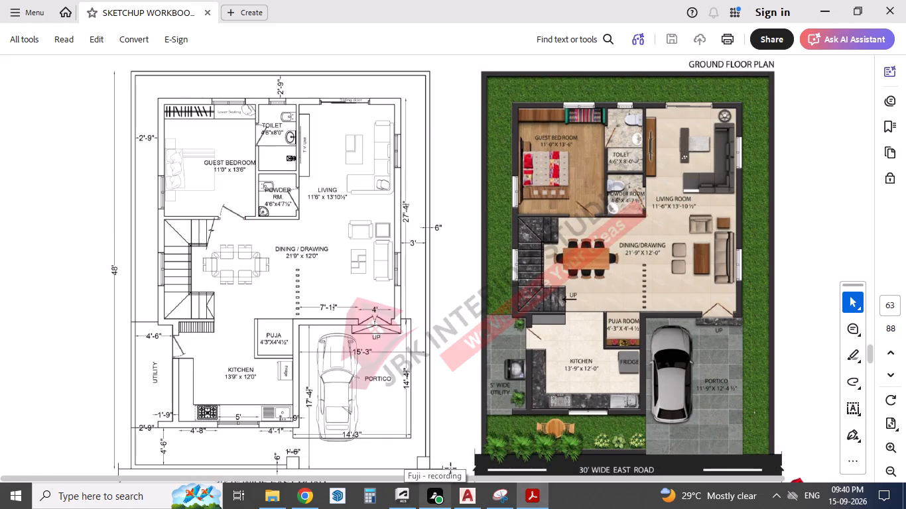
left_click(539, 498)
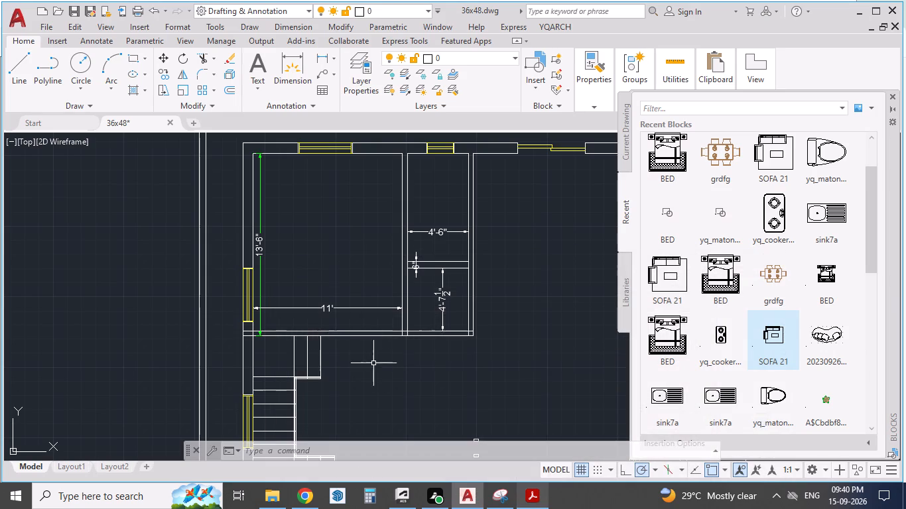
Insert a 36-wide door in the guest bedroom's dining-side wall, offset from the toilet-block corner instead of centred, opening into the bedroom.
scroll(385, 350, "up", 2)
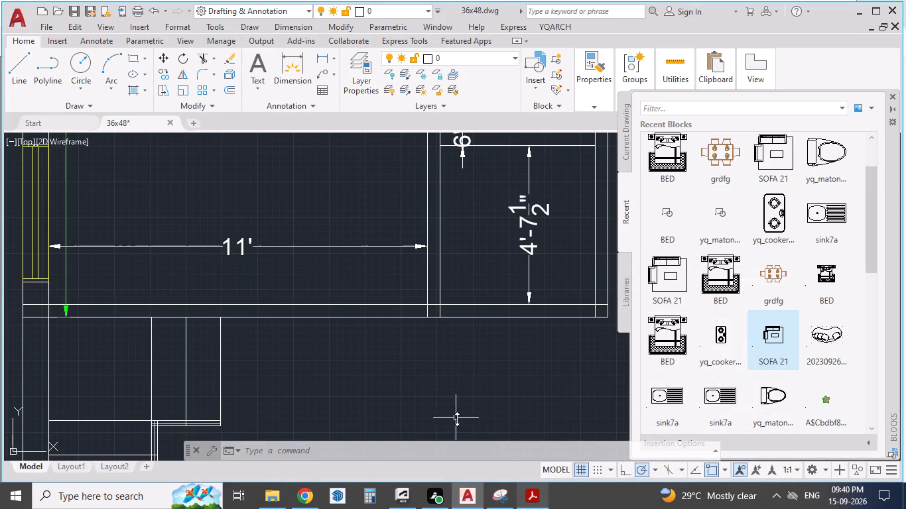
left_click(561, 25)
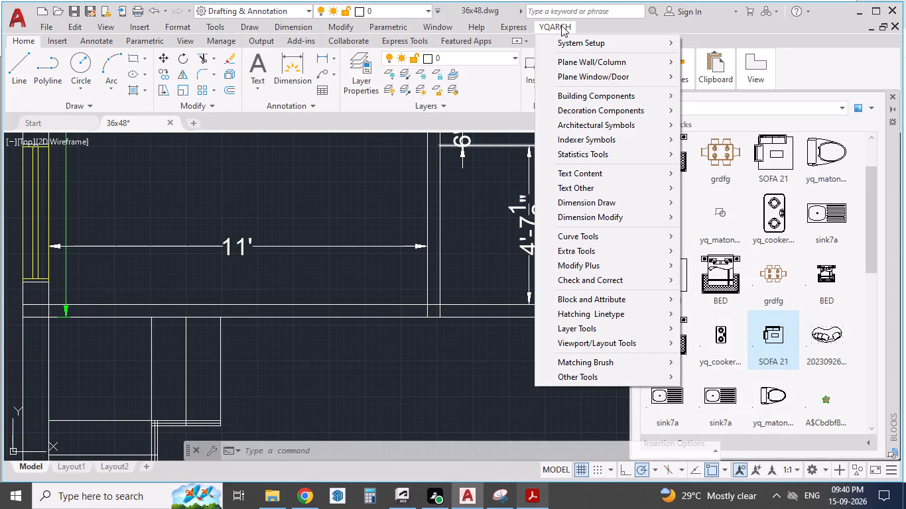
left_click(597, 72)
left_click(737, 80)
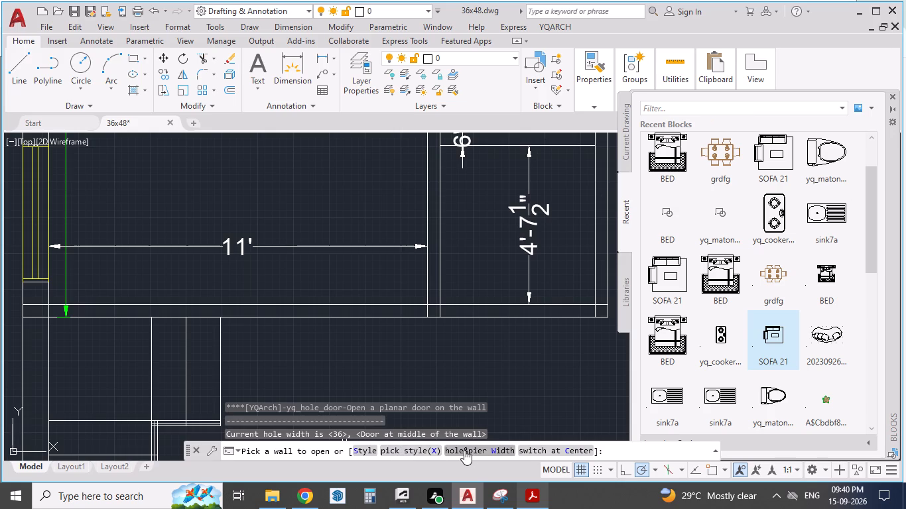
left_click(466, 450)
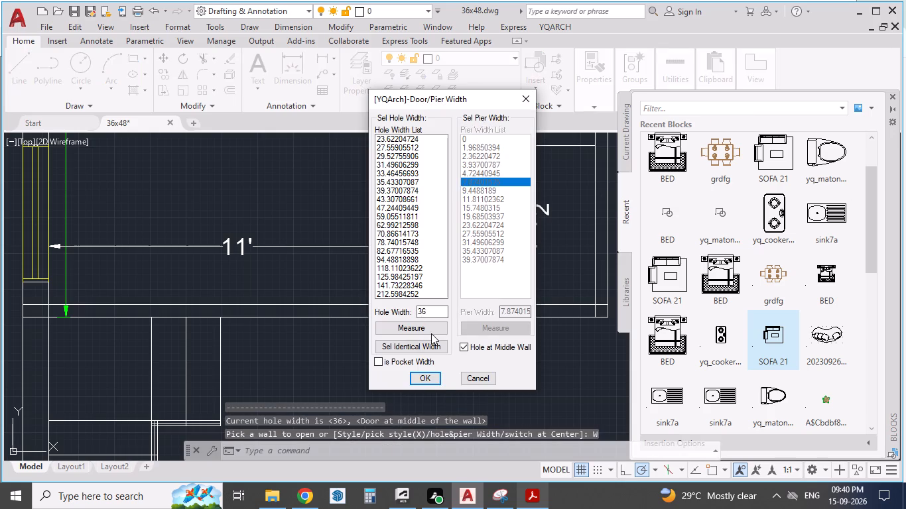
left_click(462, 348)
left_click(426, 382)
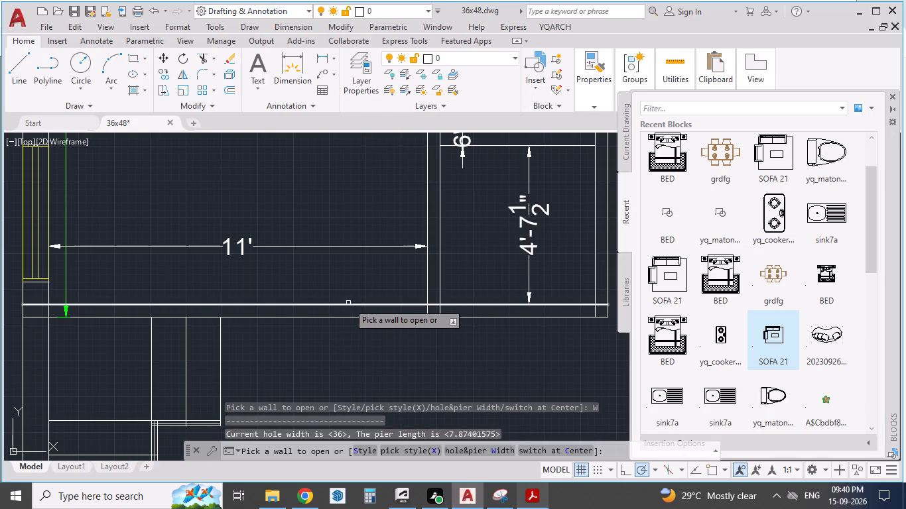
left_click(344, 306)
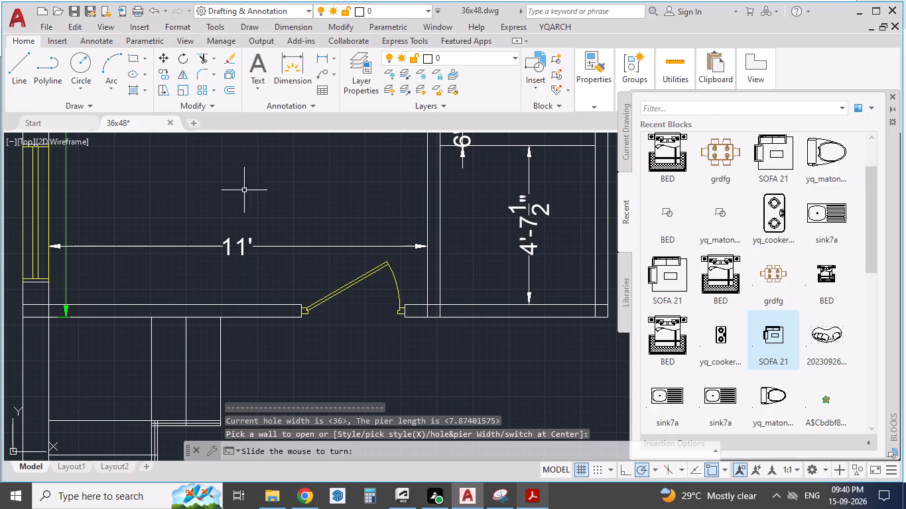
left_click(354, 186)
Following the PDF reference, insert a 36-wide door in the kitchen's utility-side wall near the stairs, hinged at the stair end and opening inward.
left_click(540, 494)
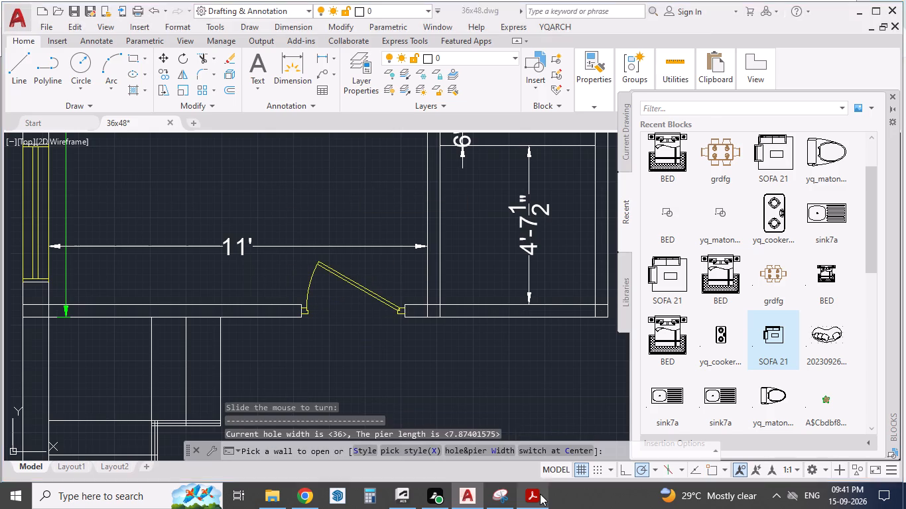
left_click(540, 494)
left_click(539, 494)
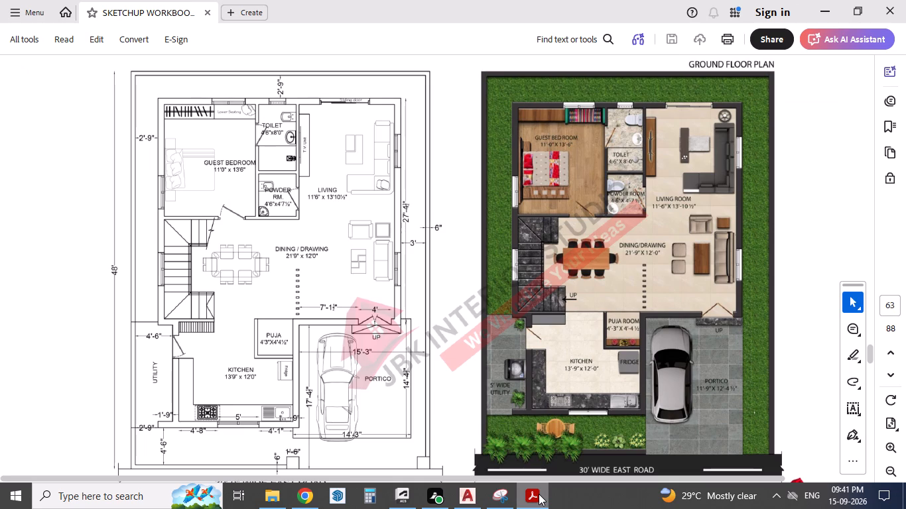
left_click(539, 494)
scroll(409, 227, "down", 2)
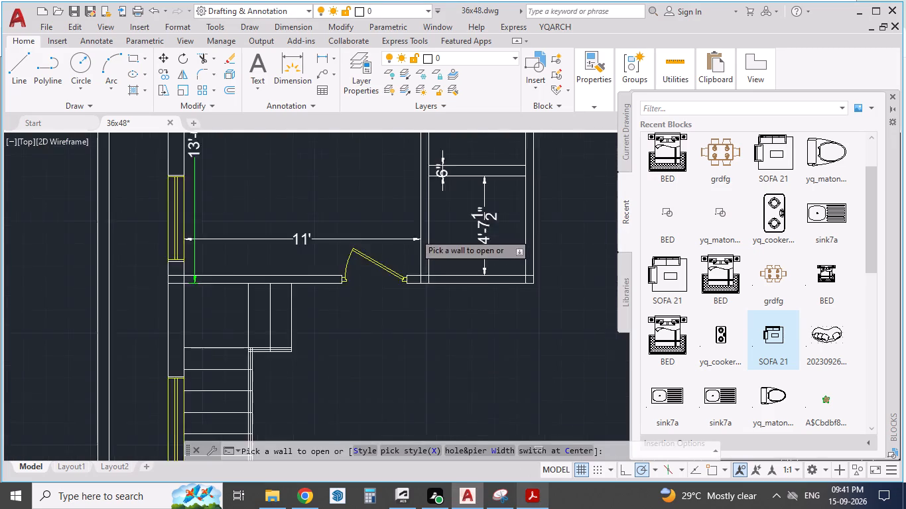
scroll(350, 325, "up", 1)
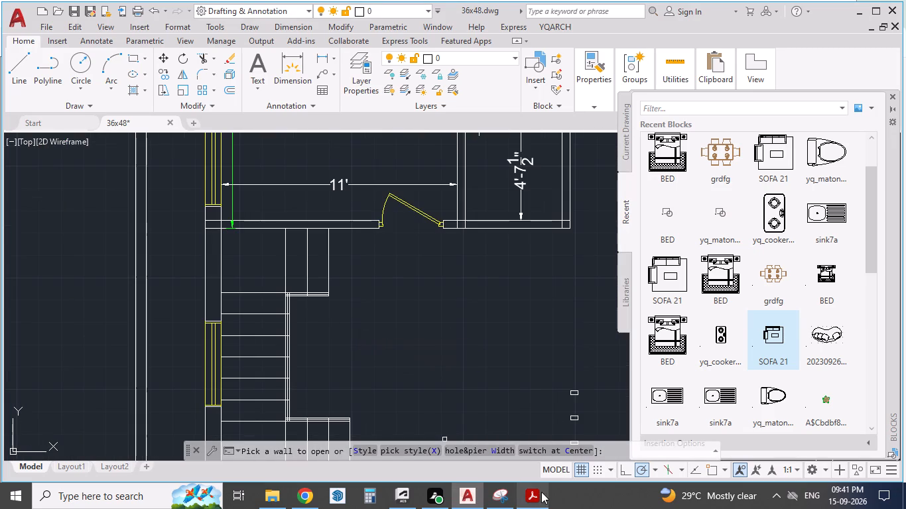
left_click(538, 496)
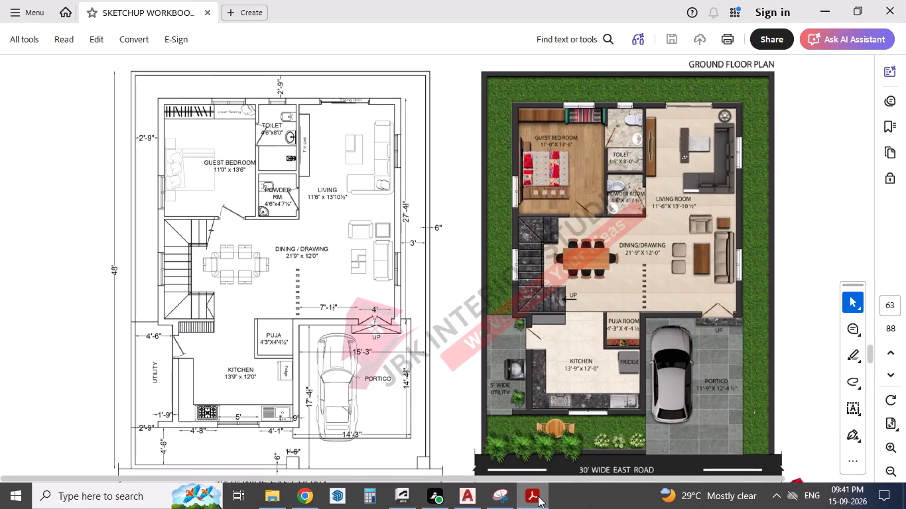
left_click(538, 496)
scroll(489, 273, "down", 3)
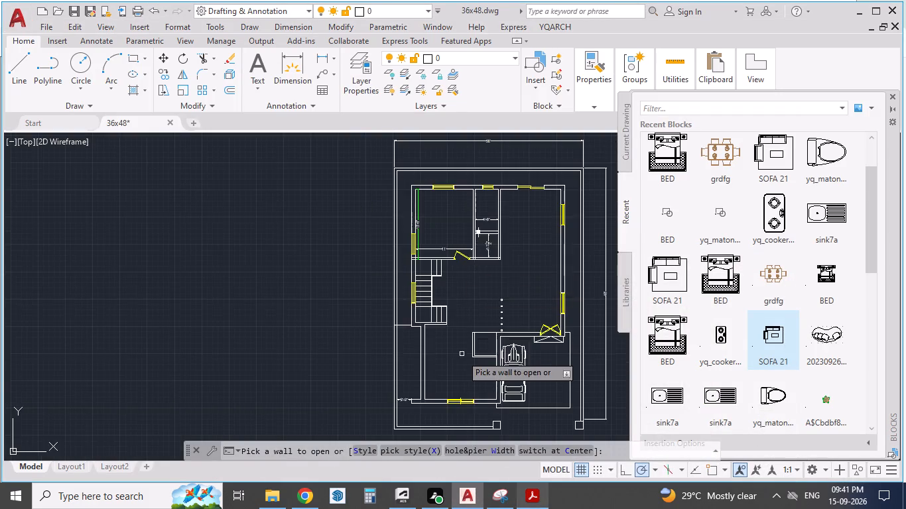
scroll(450, 351, "up", 2)
left_click(371, 324)
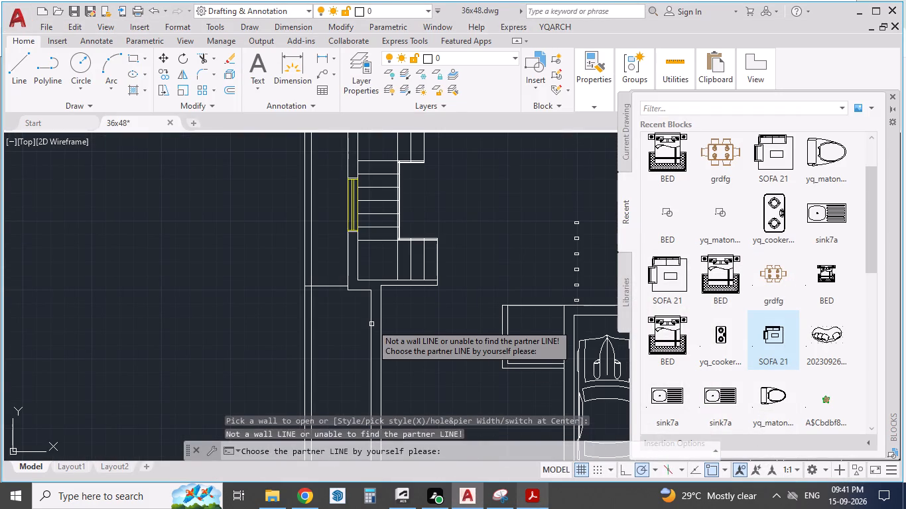
left_click(380, 327)
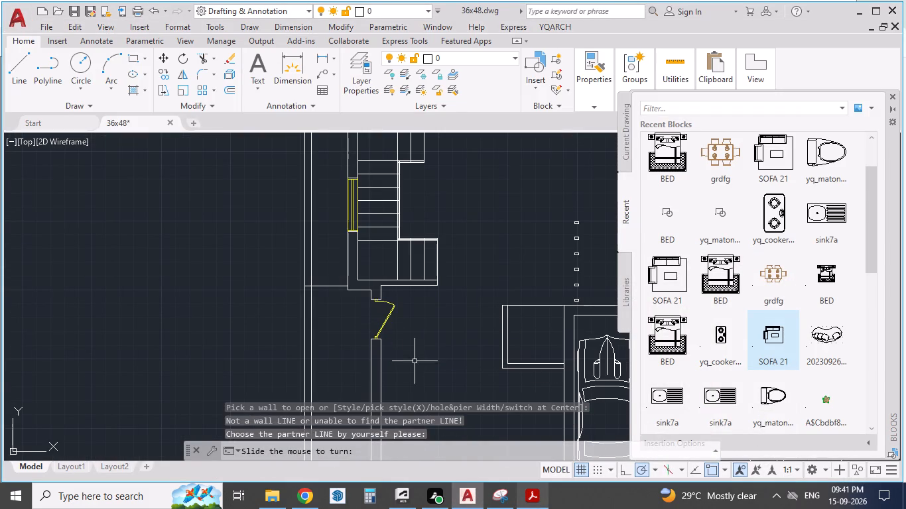
left_click(531, 497)
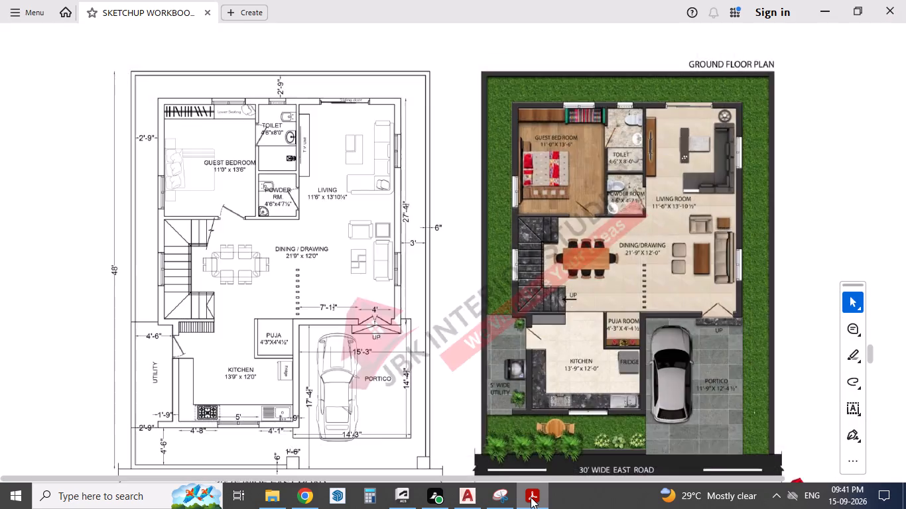
left_click(531, 497)
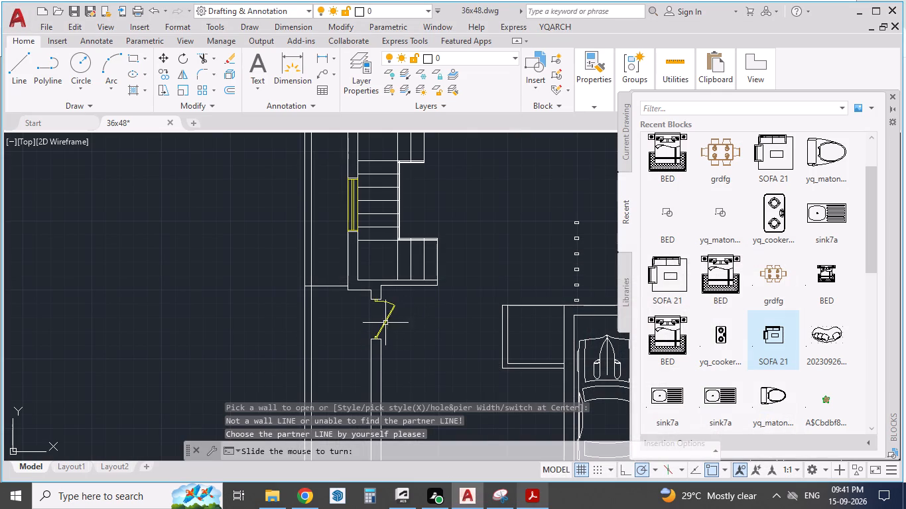
left_click(525, 295)
Set the door width to 24 and insert a door between guest bedroom and toilet, near the outer wall, opening into the toilet.
scroll(424, 308, "down", 1)
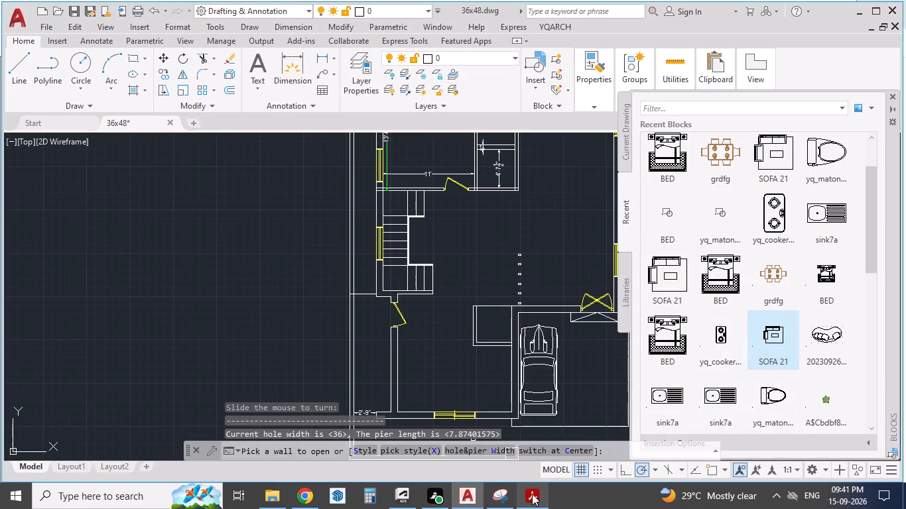
left_click(537, 494)
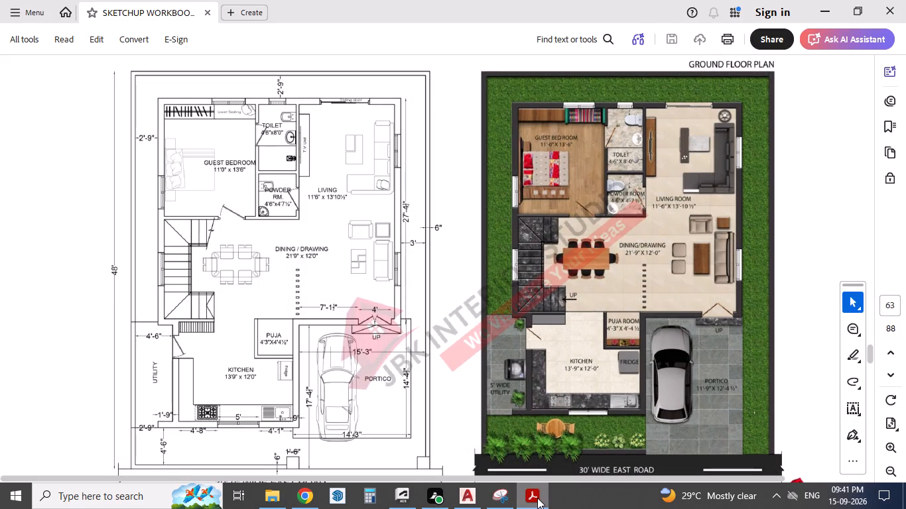
left_click(537, 498)
scroll(326, 369, "down", 2)
scroll(422, 290, "up", 2)
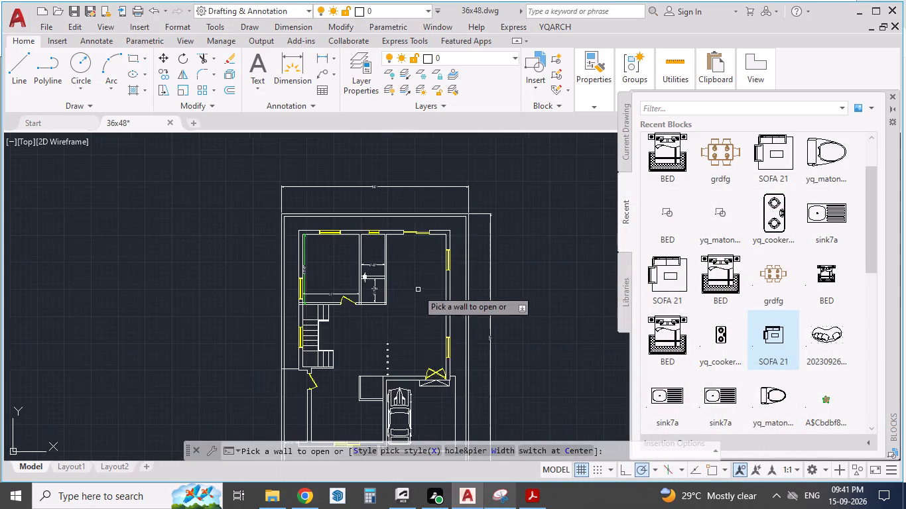
left_click(468, 455)
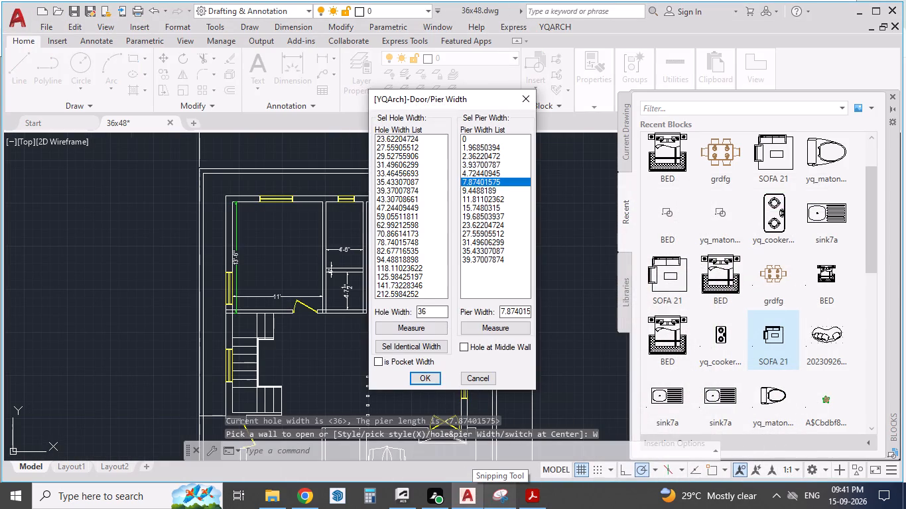
left_click_drag(436, 311, 381, 306)
type("24")
left_click(427, 380)
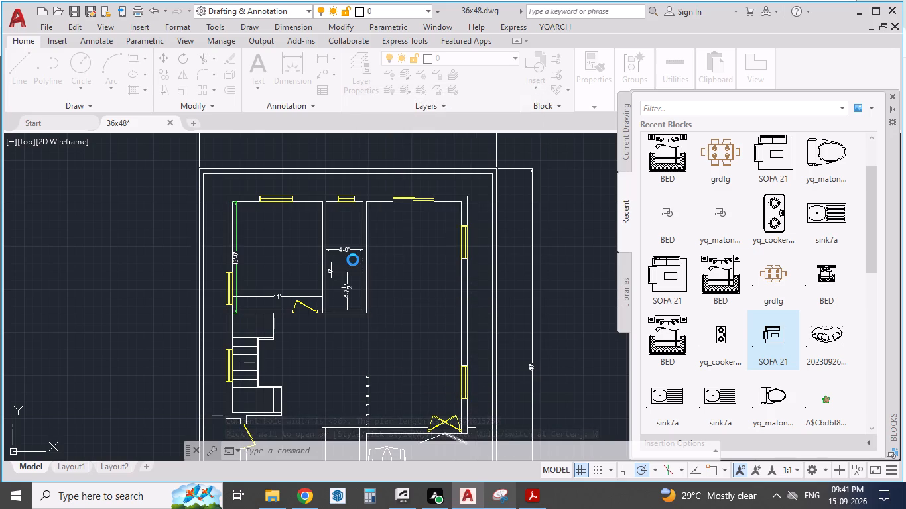
left_click(531, 501)
left_click(531, 501)
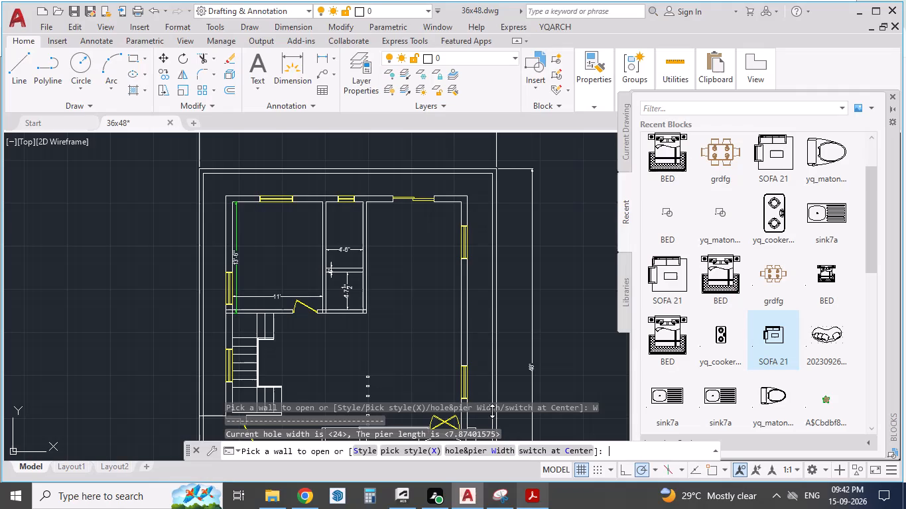
scroll(327, 239, "up", 2)
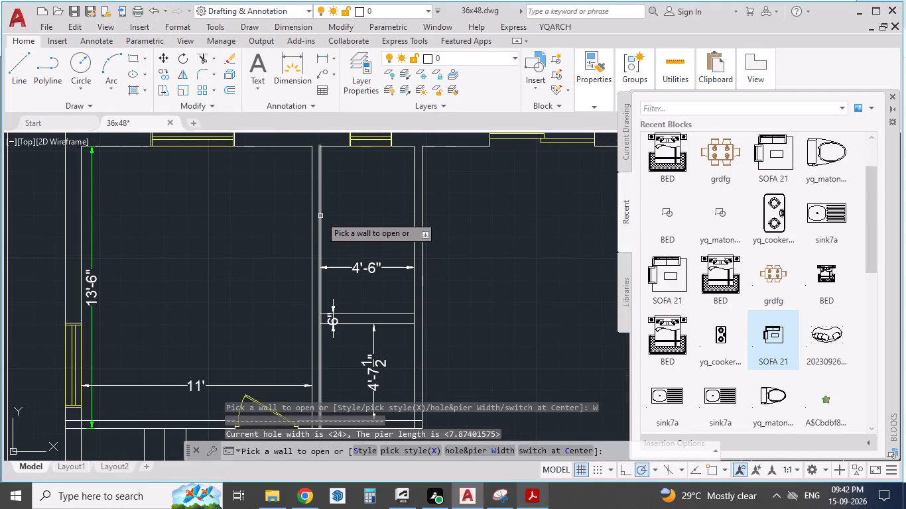
left_click(320, 216)
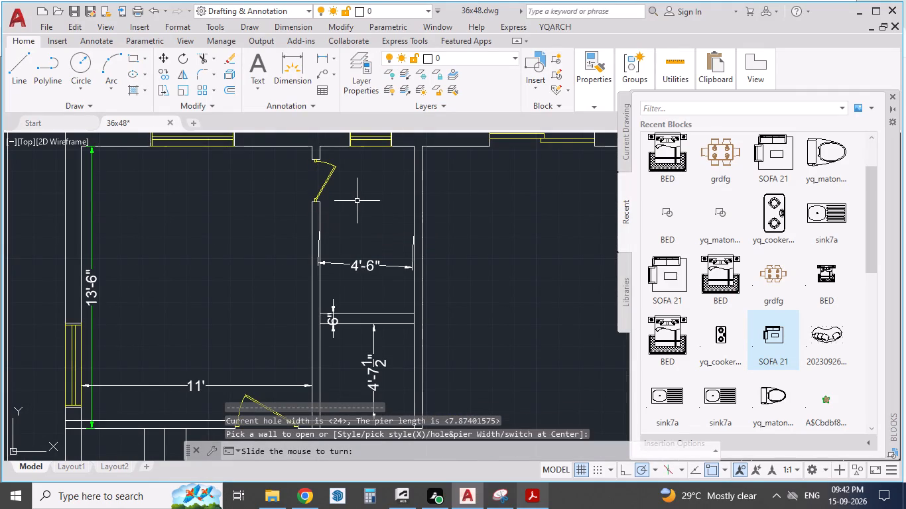
left_click(357, 201)
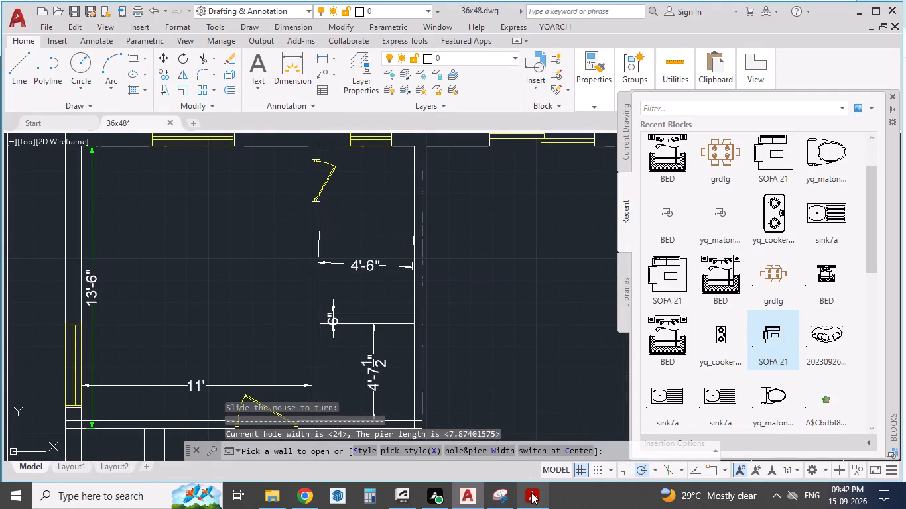
Following the PDF reference, insert a 24-wide door in the powder room's living-side wall near the dining corner, opening into the powder room.
left_click(531, 492)
left_click(531, 492)
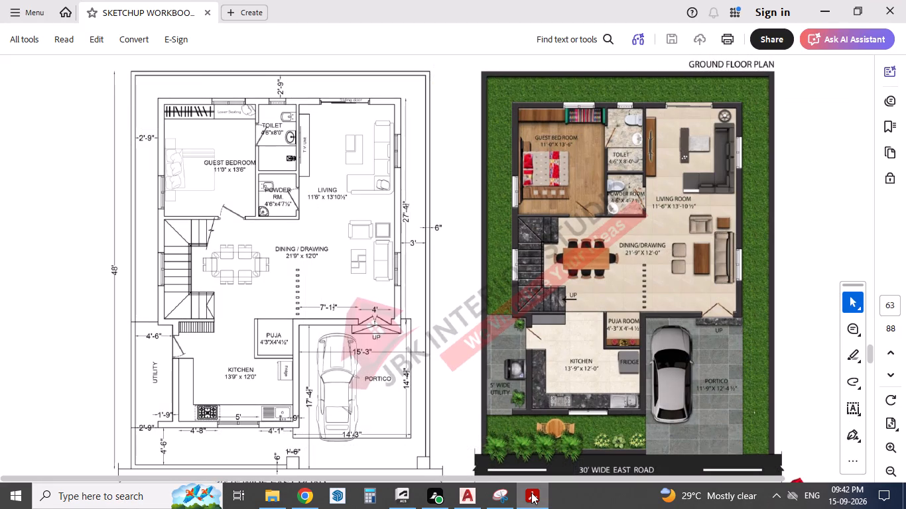
scroll(401, 249, "down", 1)
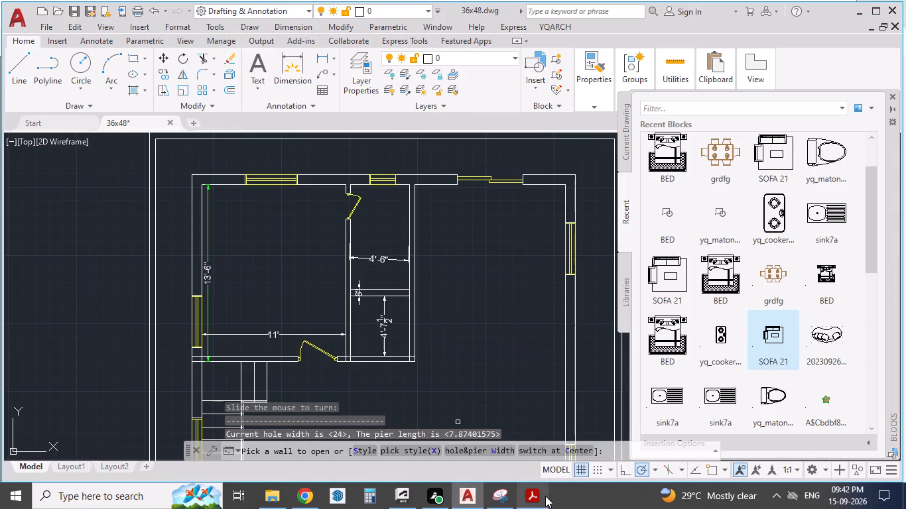
left_click(545, 495)
left_click(545, 495)
scroll(383, 340, "up", 1)
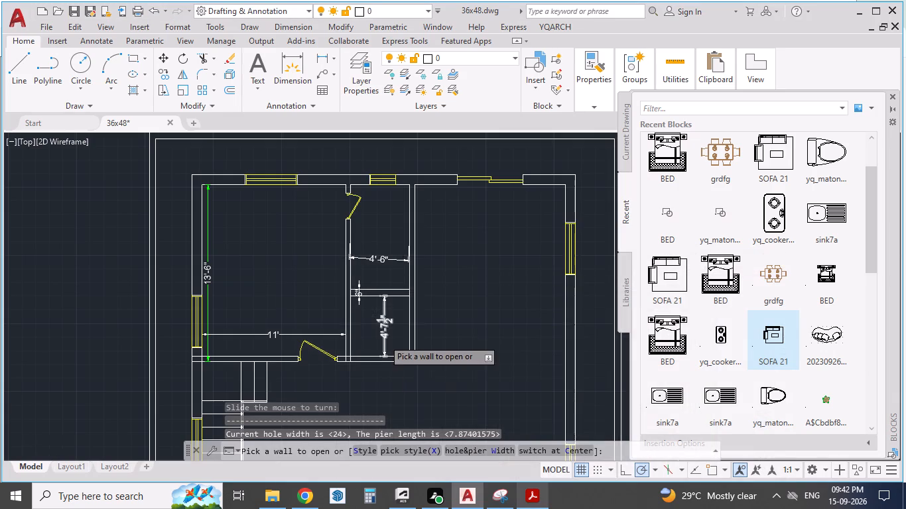
scroll(383, 339, "up", 1)
left_click(443, 333)
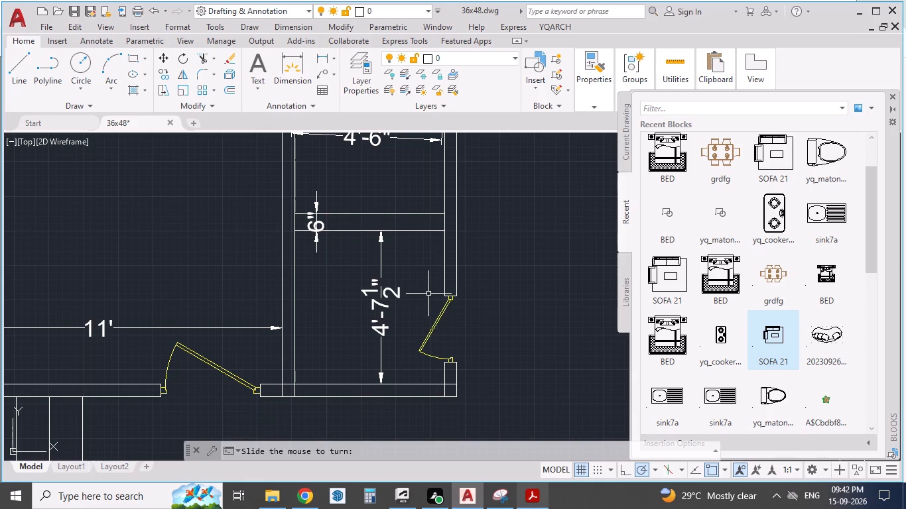
left_click(450, 337)
left_click(535, 493)
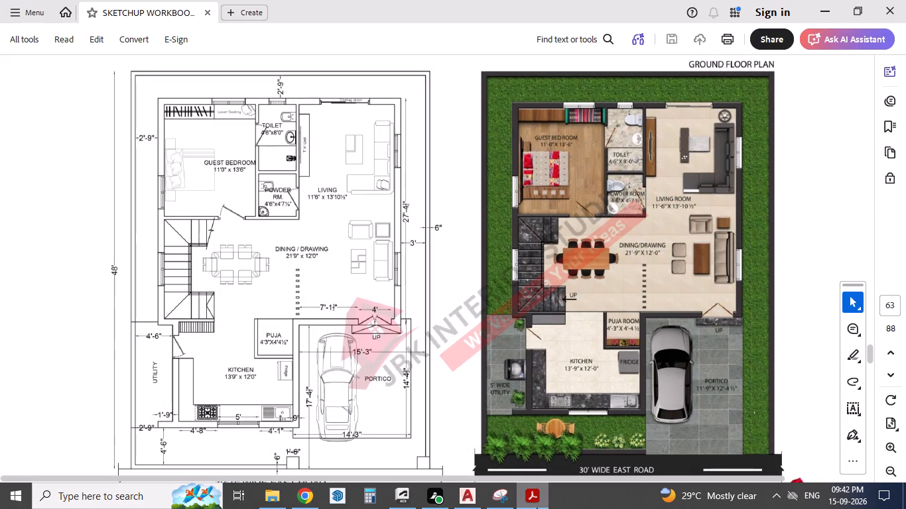
left_click(535, 496)
scroll(348, 230, "down", 2)
key("Escape")
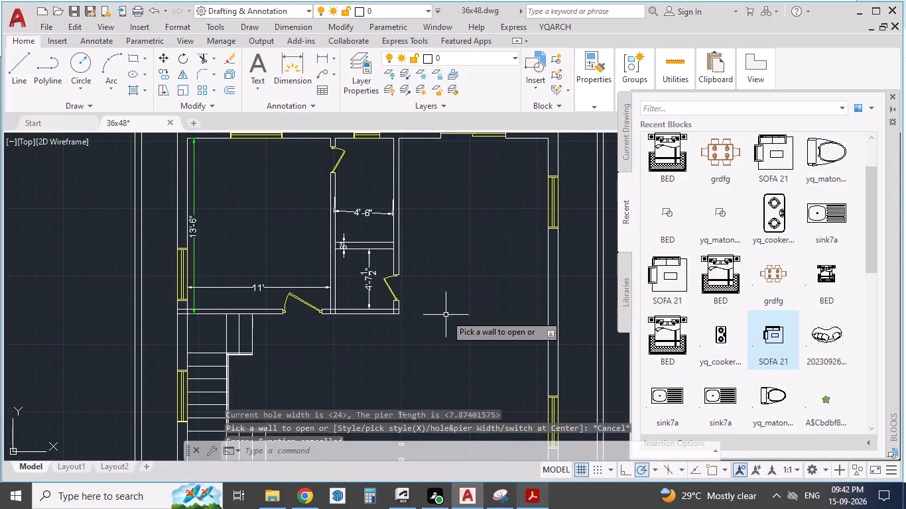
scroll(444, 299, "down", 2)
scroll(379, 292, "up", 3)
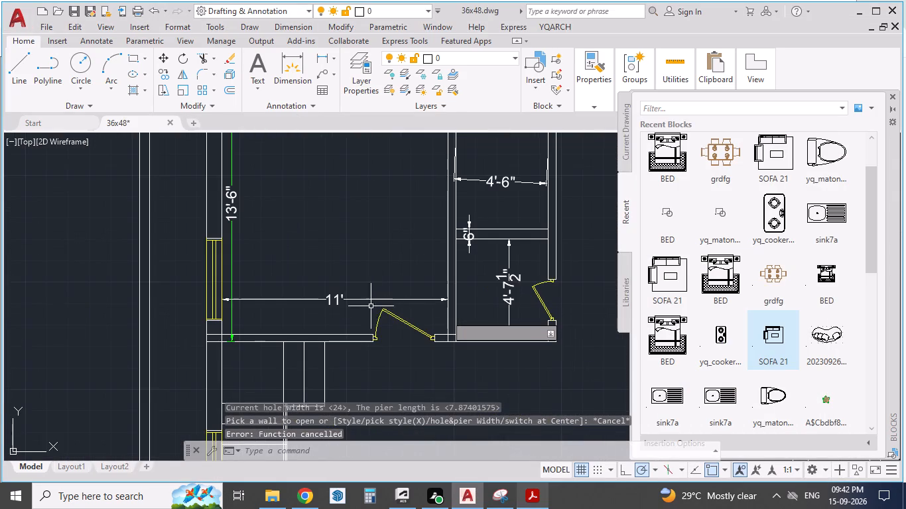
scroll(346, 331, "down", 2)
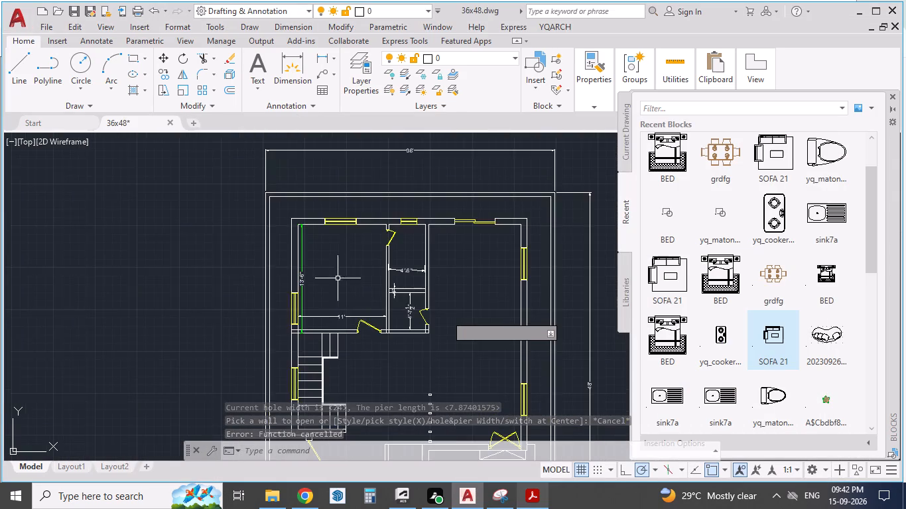
Save the 36x48 drawing with the newly placed doors.
scroll(332, 235, "down", 1)
key("ctrl+s")
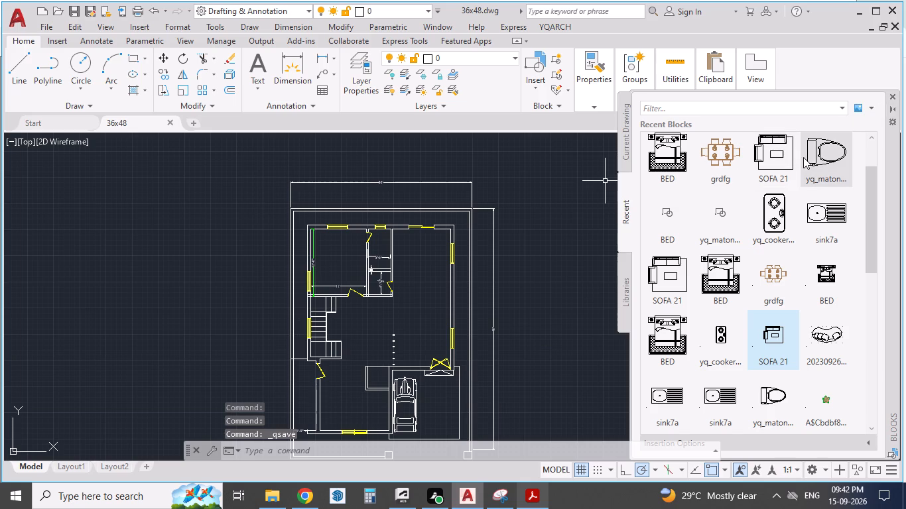
Insert the recent toilet seat block beside the guest bedroom, outside the plan, and consult the PDF reference for its orientation.
left_click_drag(808, 155, 637, 232)
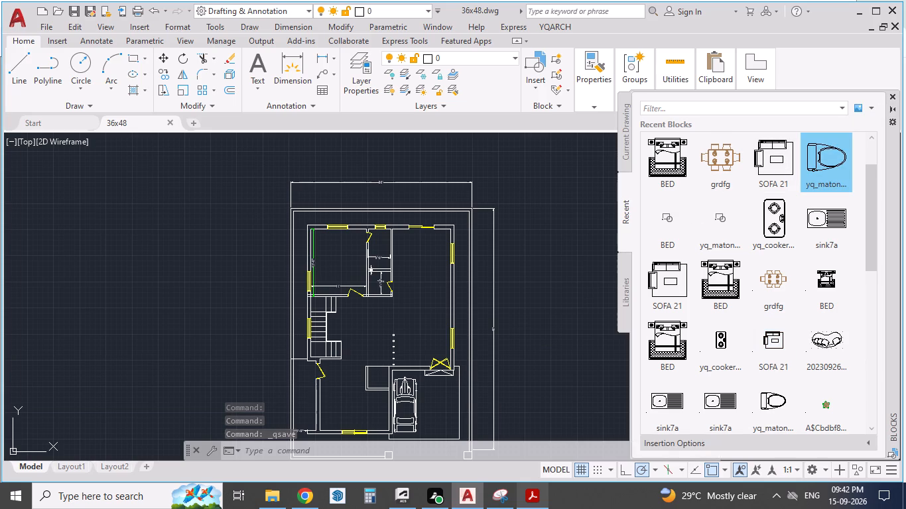
left_click_drag(637, 232, 207, 285)
left_click(206, 284)
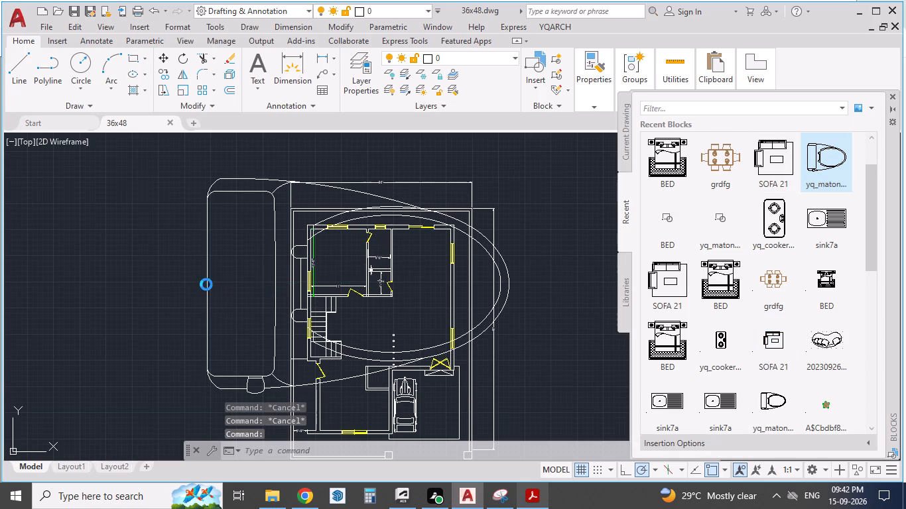
left_click(531, 496)
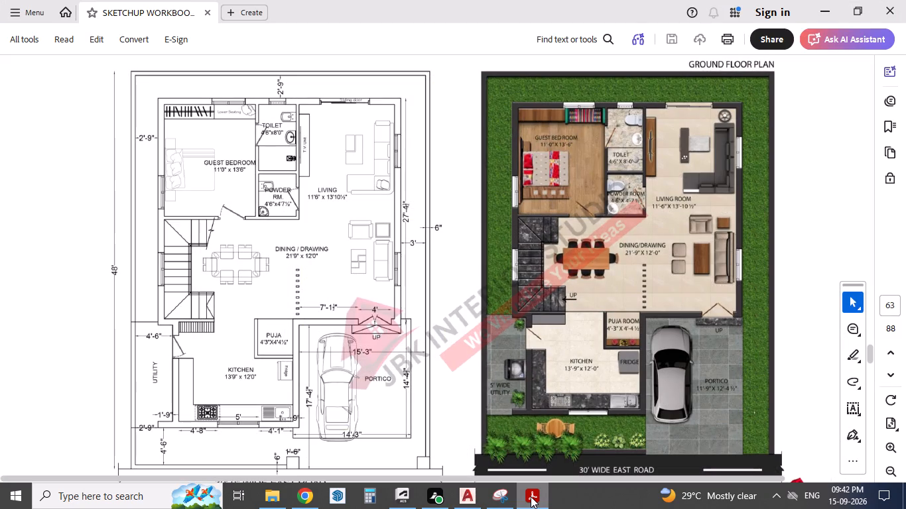
left_click(531, 496)
Scale the oversized toilet seat block down freehand to roughly fixture size, from a base point at its tank edge.
left_click(206, 299)
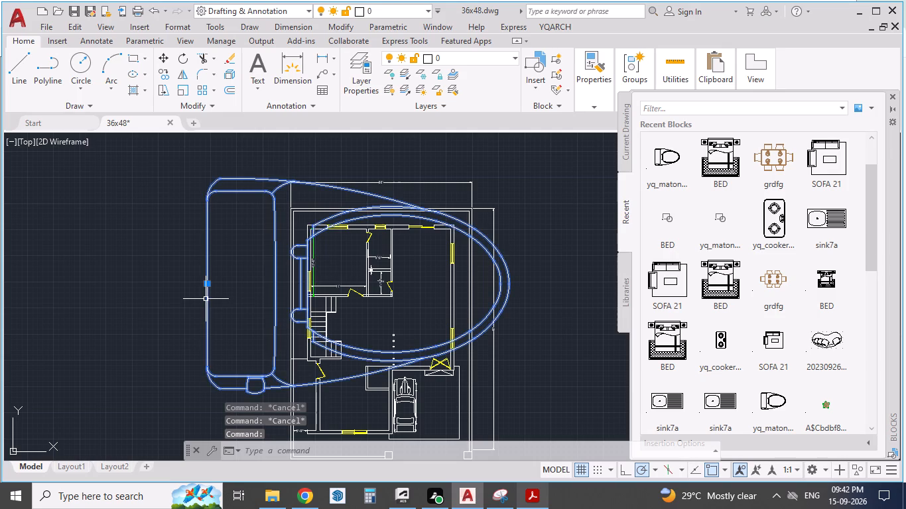
type("SCA")
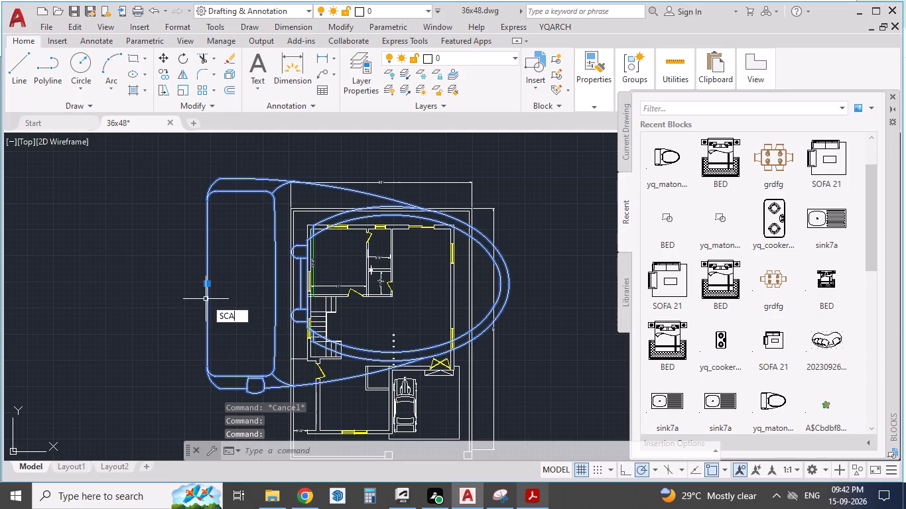
key("Return")
left_click_drag(206, 299, 226, 293)
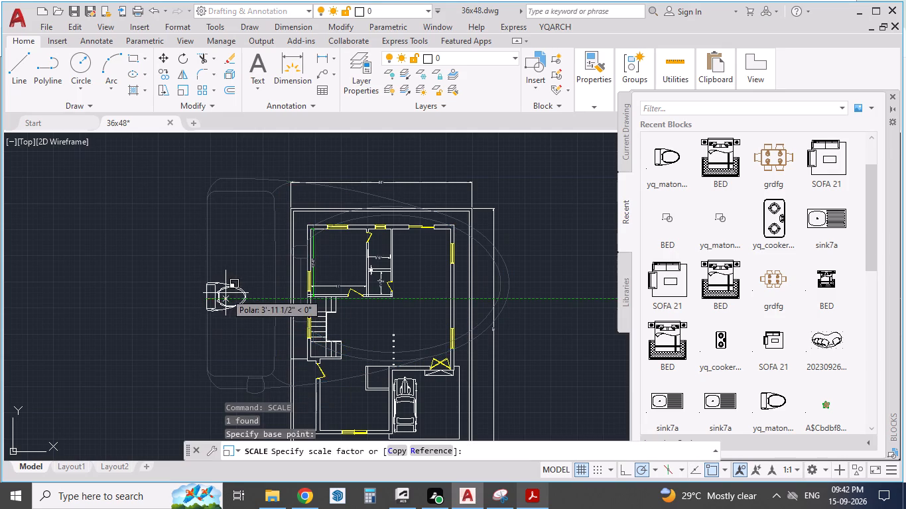
left_click_drag(226, 293, 219, 293)
left_click(219, 293)
Following the PDF reference, rotate the toilet seat block 180° so its tank faces the plan.
left_click(209, 302)
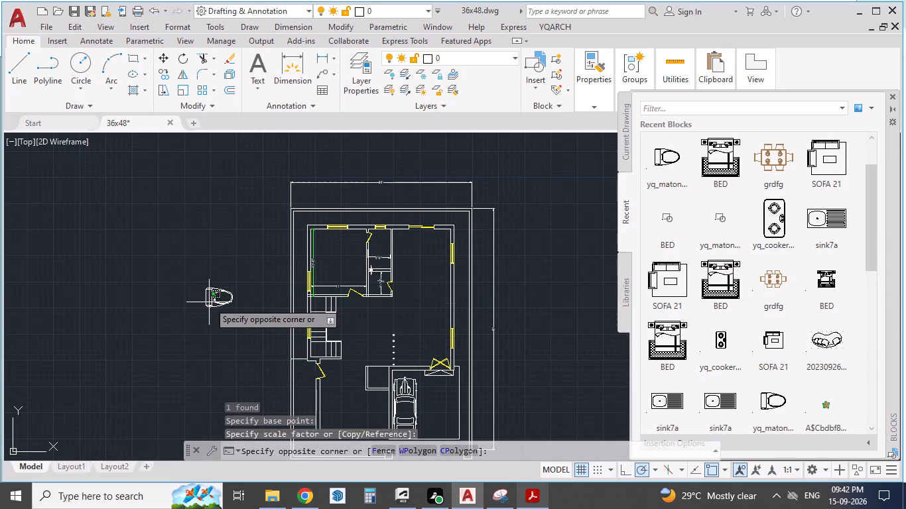
left_click(208, 306)
left_click(533, 504)
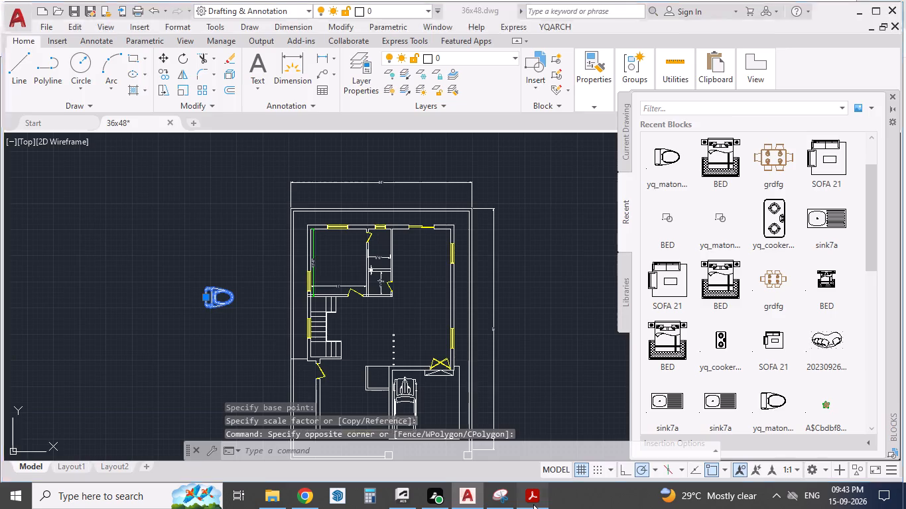
left_click(533, 504)
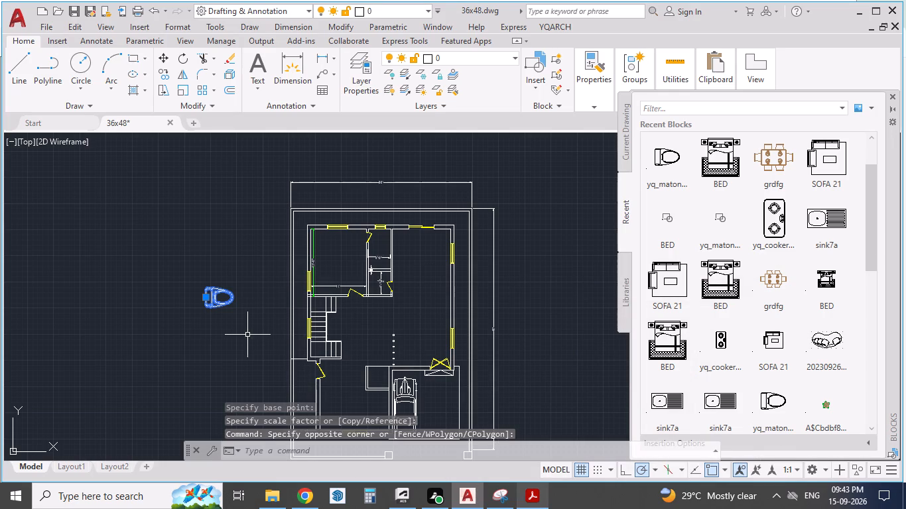
type("RO")
key("Return")
left_click(241, 327)
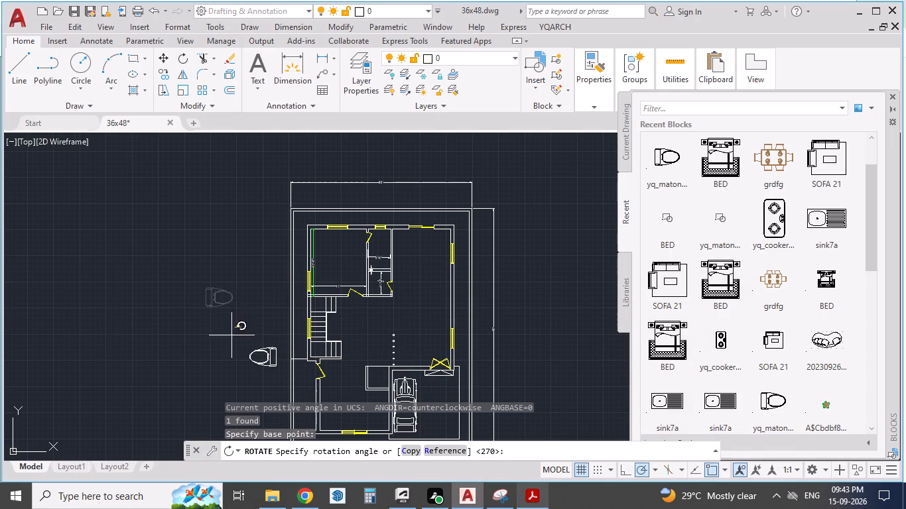
left_click(201, 332)
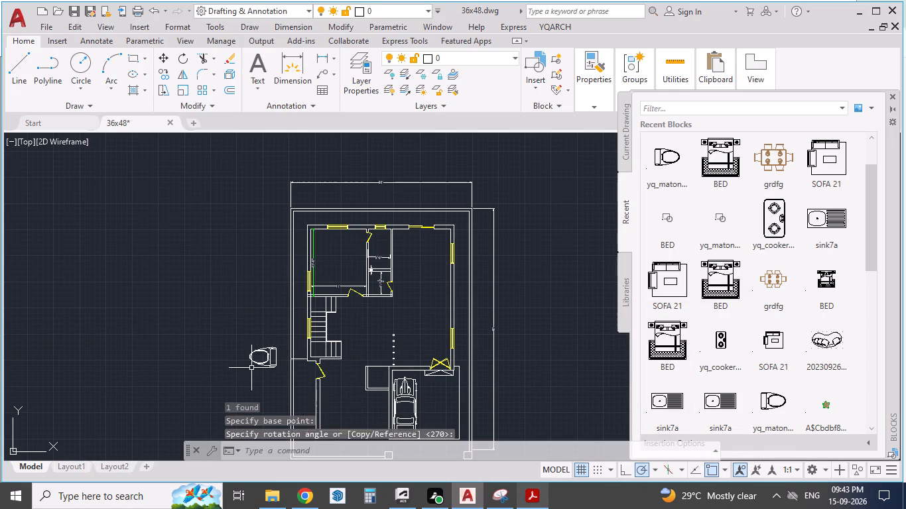
Cut the rotated toilet seat block from outside the plan to the clipboard.
left_click(254, 363)
key("ctrl+x")
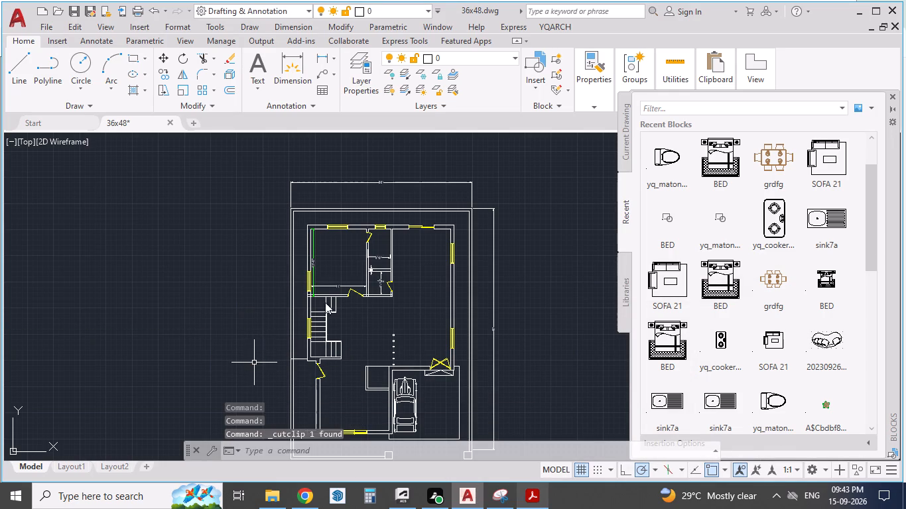
Delete the 4'-6" width dimension inside the toilet.
scroll(365, 248, "up", 3)
left_click(400, 253)
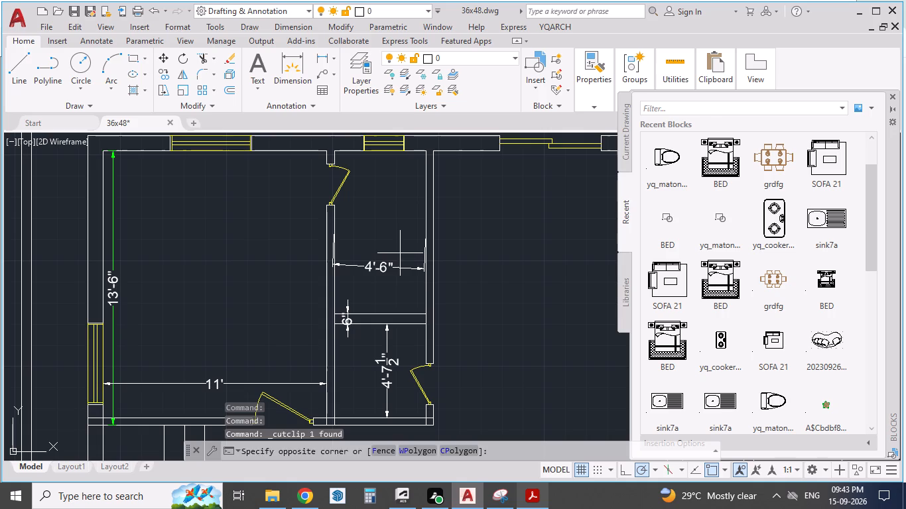
left_click(377, 283)
key("Delete")
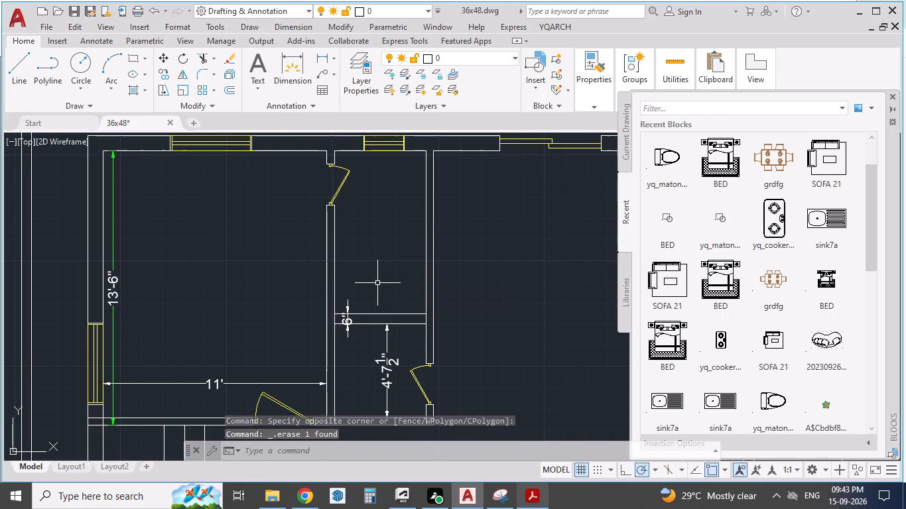
Check the PDF reference and paste the toilet seat block near the partition between the toilet and powder room.
left_click(531, 495)
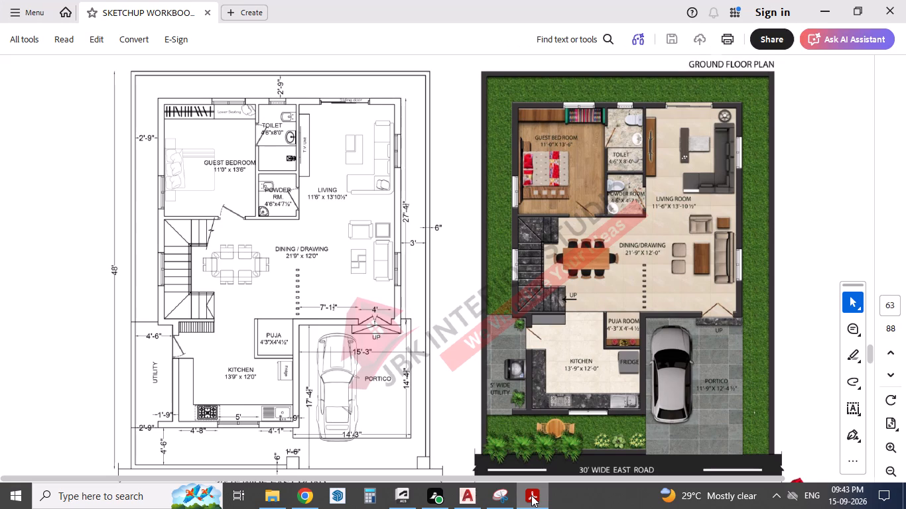
left_click(531, 495)
scroll(409, 294, "up", 1)
key("ctrl+v")
left_click_drag(409, 298, 406, 311)
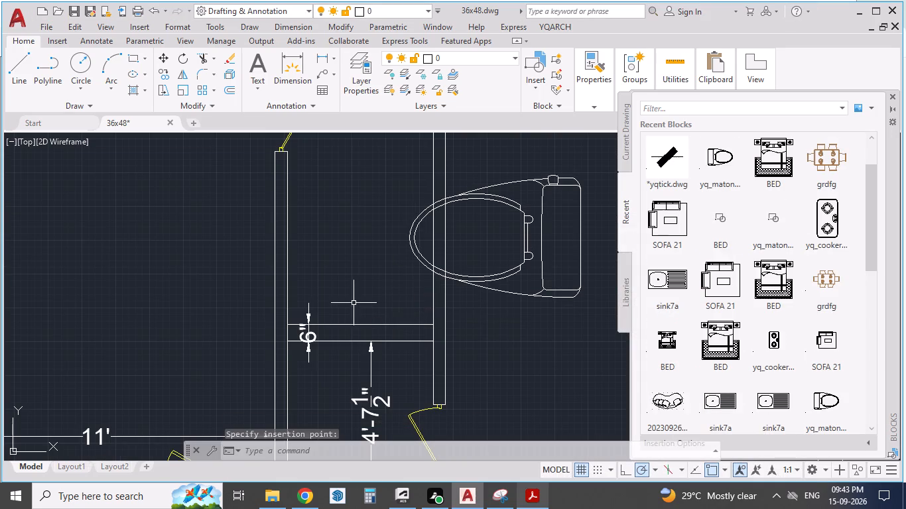
Scale the pasted toilet seat block down further, freehand from its tank edge, so it fits the toilet's width.
left_click(356, 300)
left_click(407, 253)
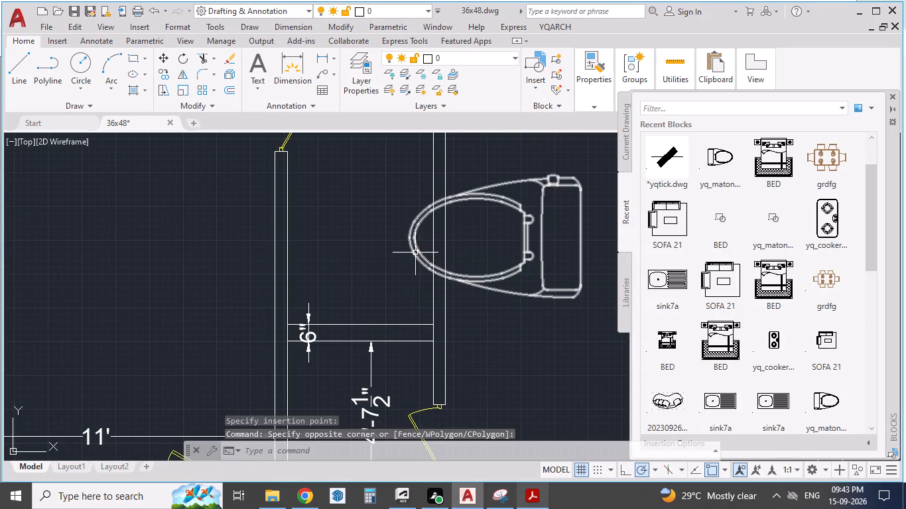
left_click(415, 252)
scroll(336, 280, "down", 2)
type("SCA")
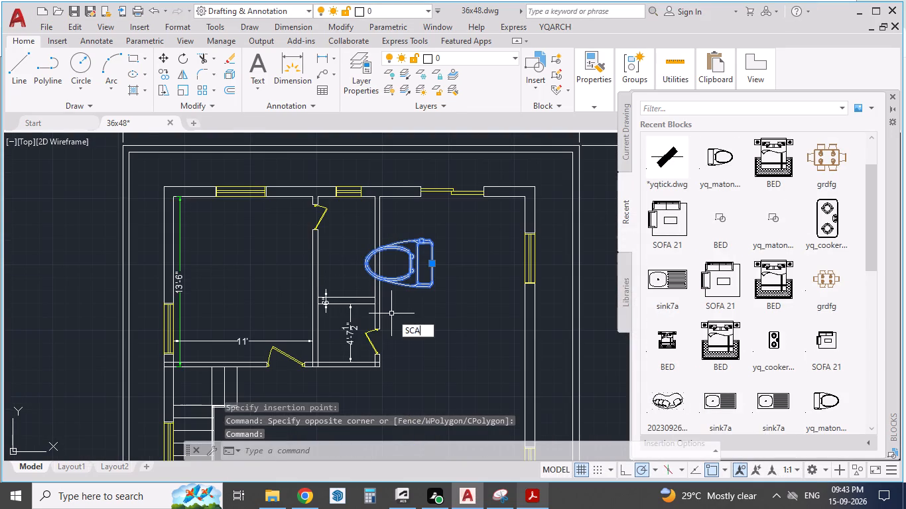
key("Return")
scroll(428, 269, "up", 1)
left_click_drag(434, 258, 407, 255)
left_click(407, 255)
Relocate the scaled seat by cut and paste into the toilet, tank against the living-side wall, just above the powder-room partition.
left_click(415, 254)
left_click(415, 254)
key("ctrl+x")
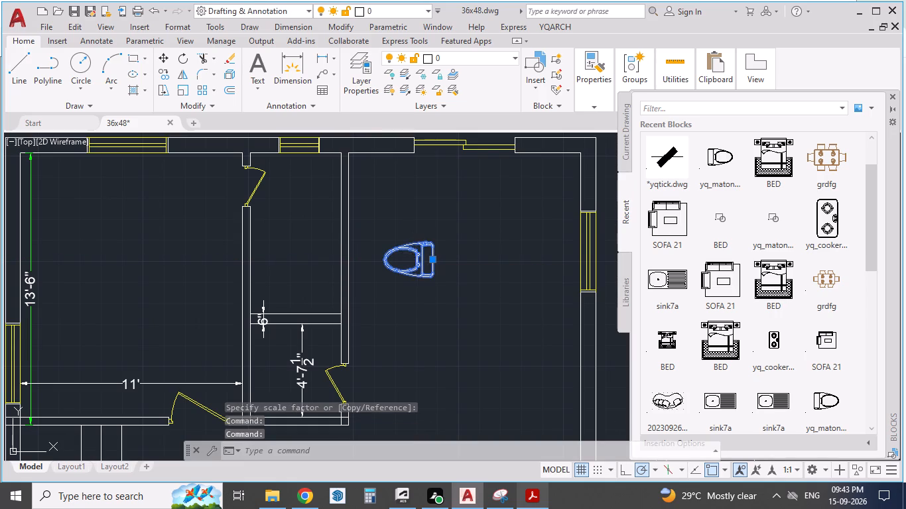
scroll(290, 310, "up", 1)
key("ctrl+v")
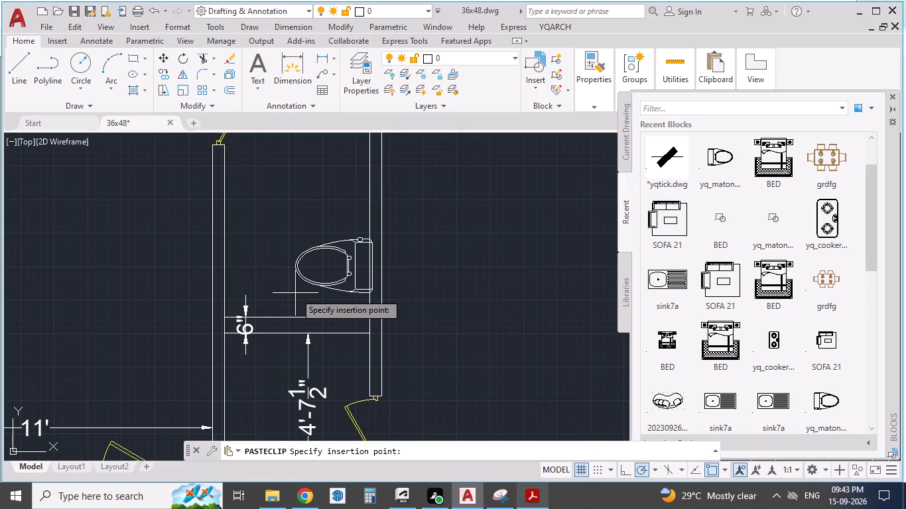
left_click(289, 298)
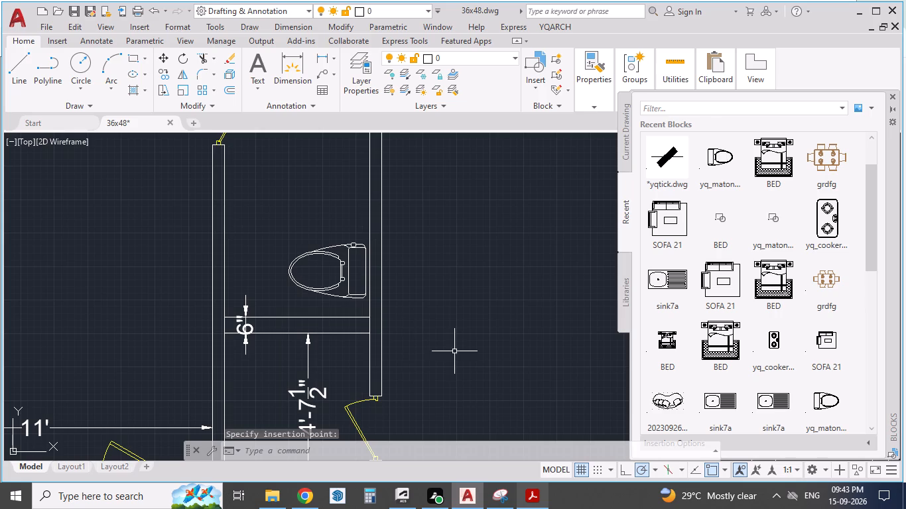
Following the PDF reference, insert the SOFA 21 block in the living room, with its long sofa near the sliding door.
scroll(468, 299, "down", 1)
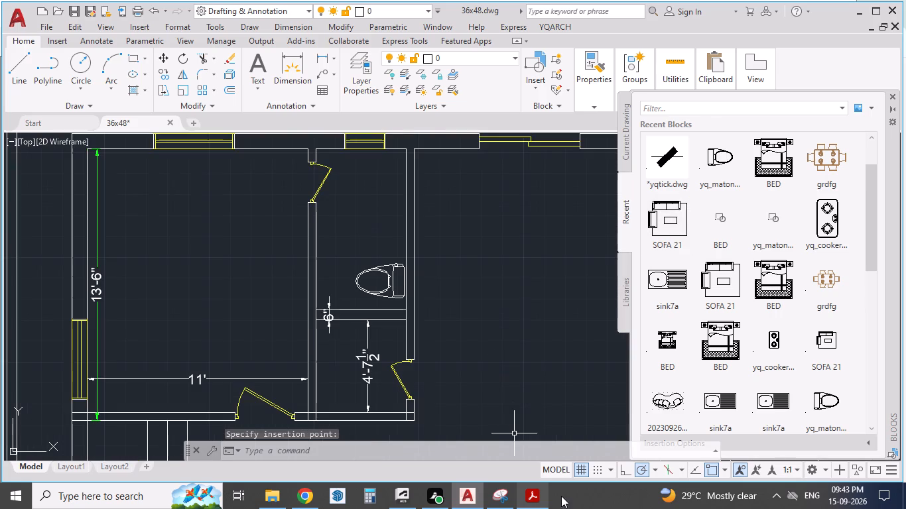
left_click(539, 499)
left_click(539, 499)
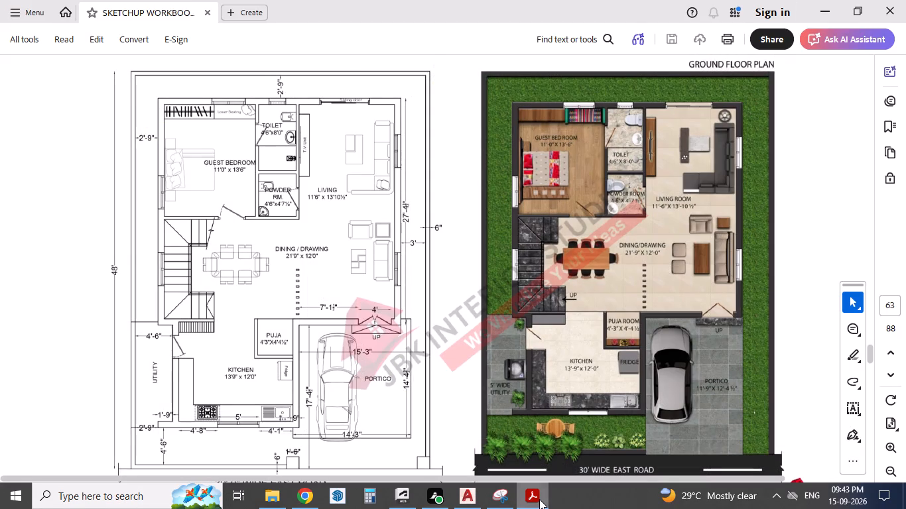
left_click_drag(671, 227, 481, 274)
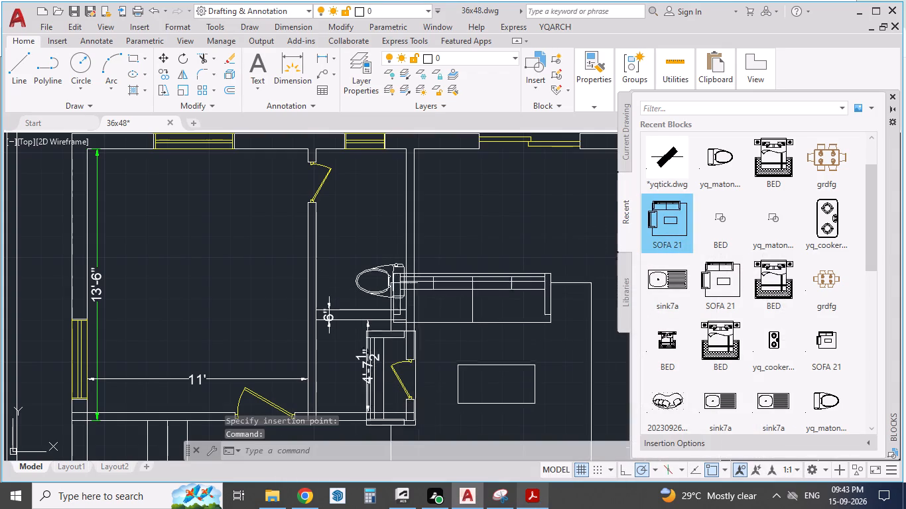
left_click_drag(481, 274, 562, 195)
scroll(426, 217, "down", 4)
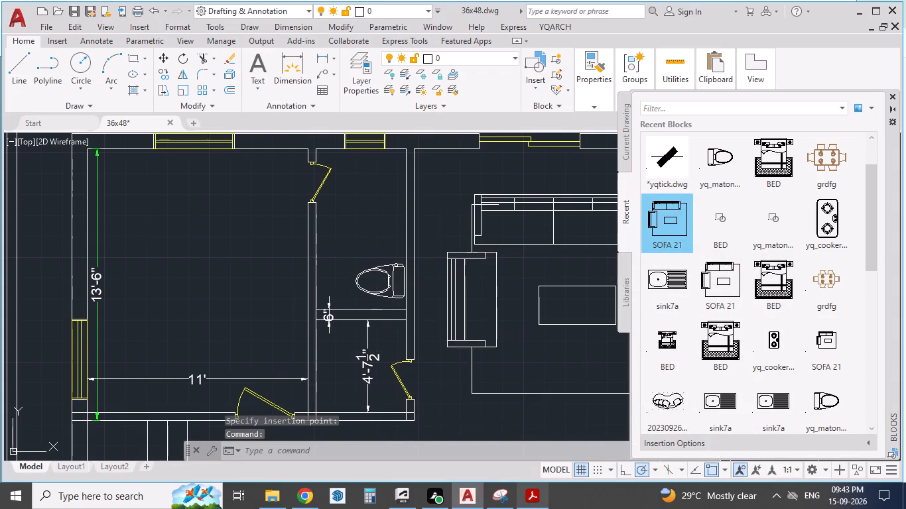
left_click_drag(562, 195, 554, 184)
left_click(554, 184)
scroll(306, 230, "down", 2)
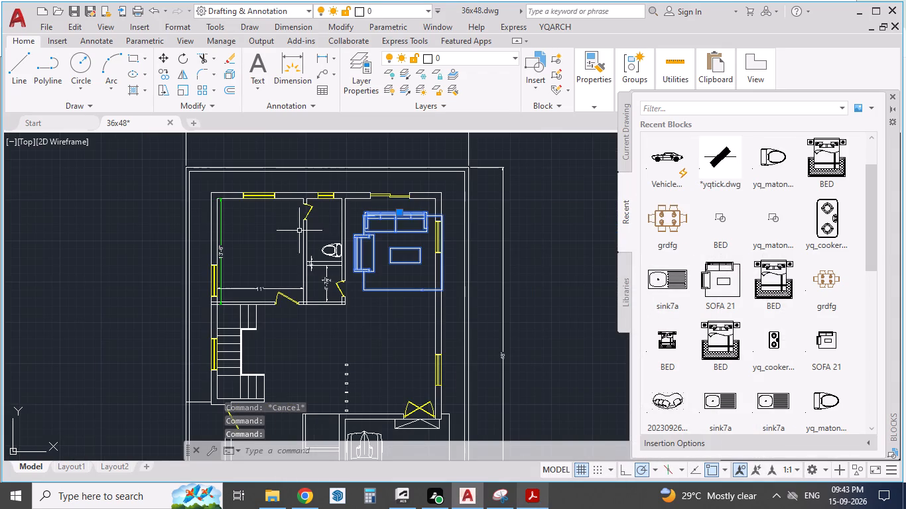
Following the PDF reference, rotate the sofa set 90° clockwise so its long sofa runs parallel to the outer window wall.
scroll(419, 235, "up", 1)
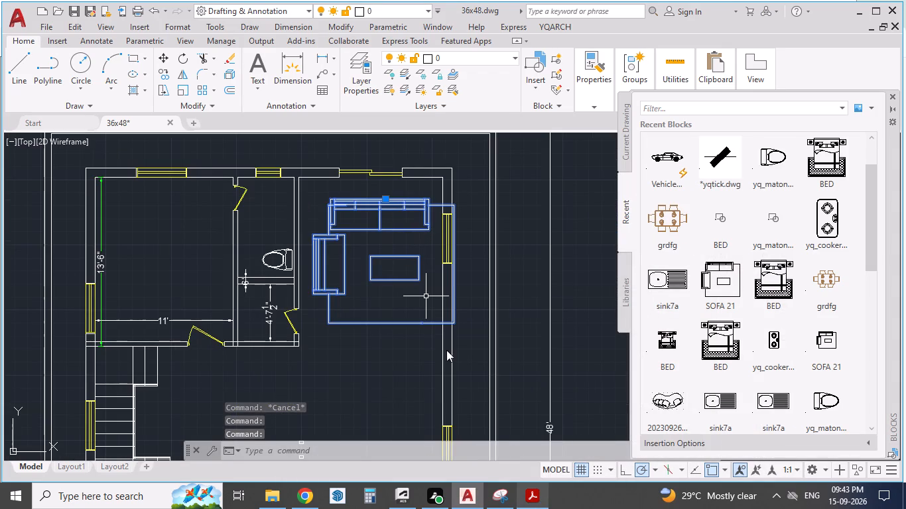
left_click(527, 494)
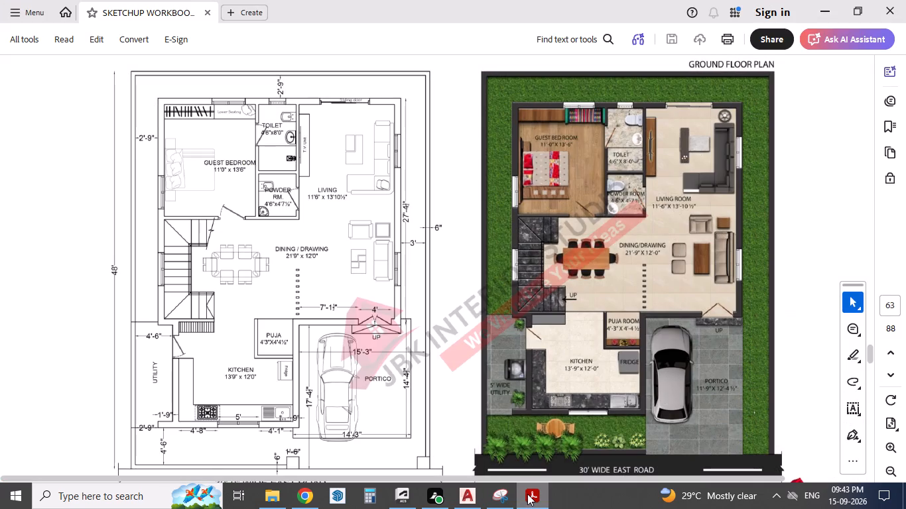
left_click(527, 494)
left_click(391, 231)
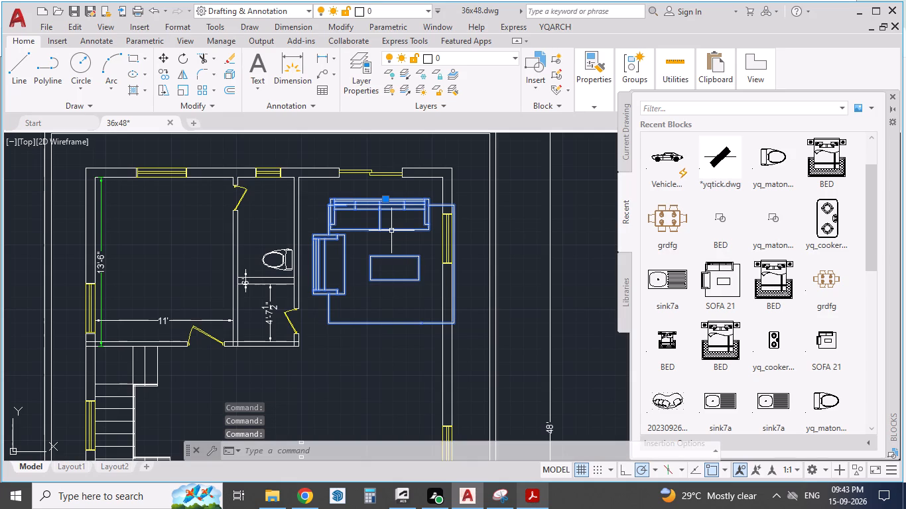
type("RO")
key("Return")
left_click(391, 231)
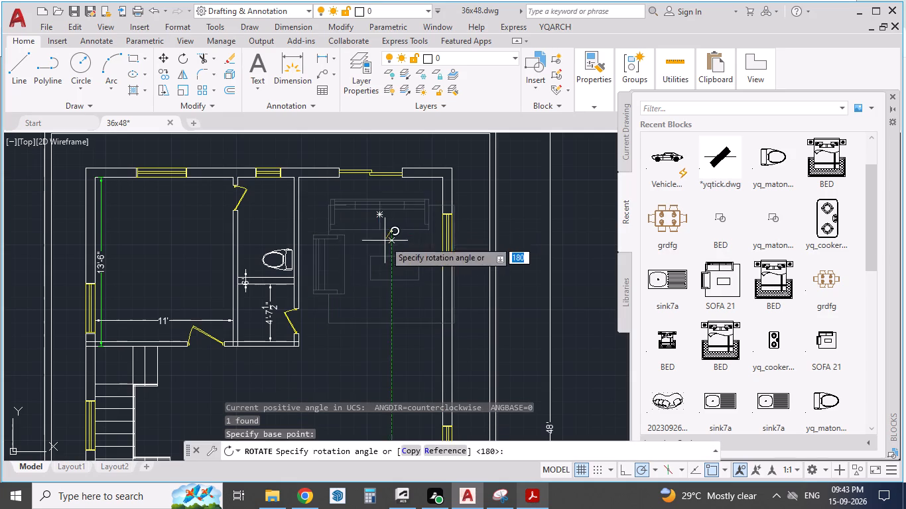
left_click(392, 318)
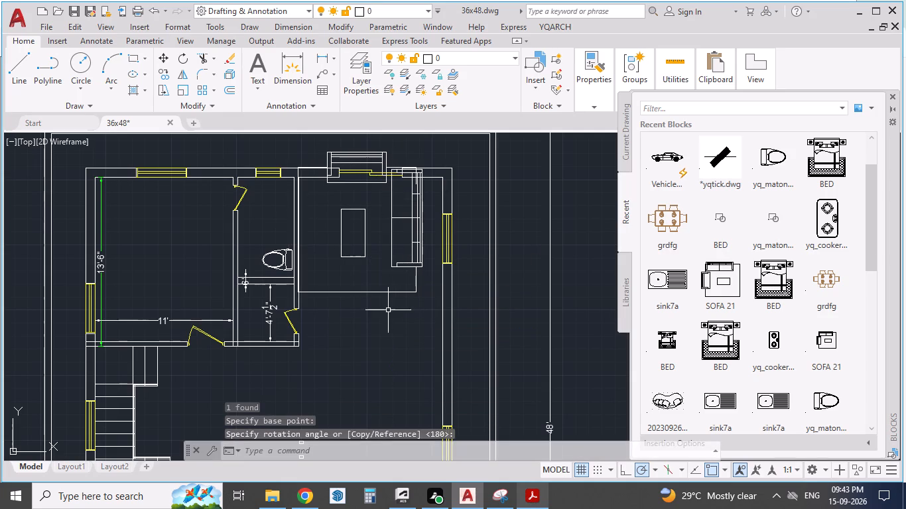
Relocate the rotated sofa set by cut and paste so its seating sits inside the living room walls.
scroll(296, 254, "up", 2)
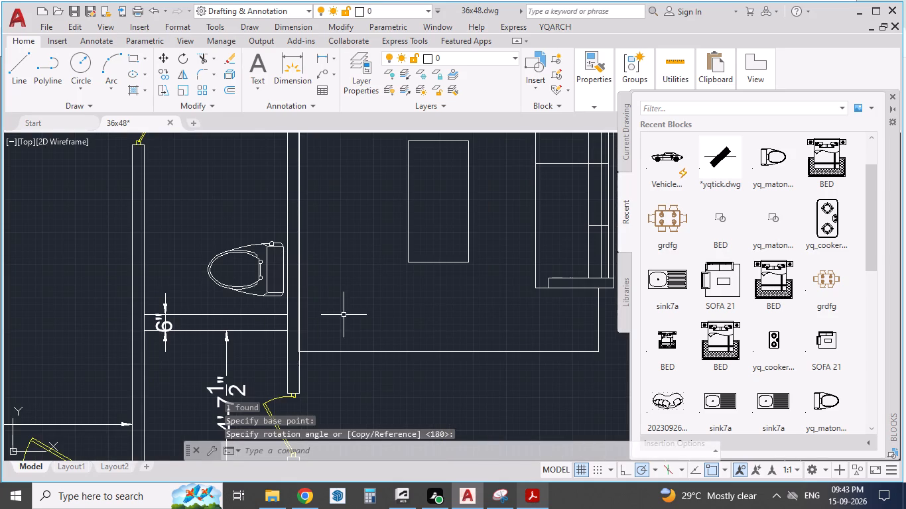
left_click(371, 355)
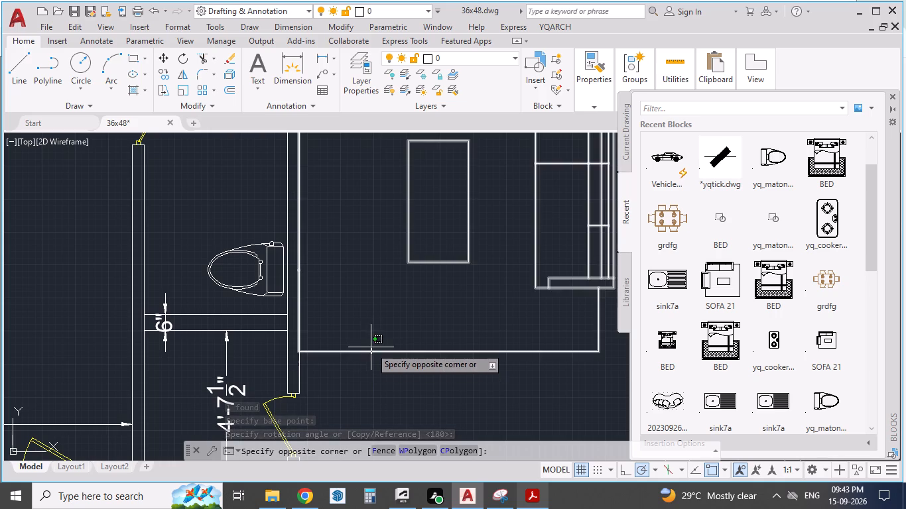
left_click(371, 349)
scroll(363, 370, "down", 2)
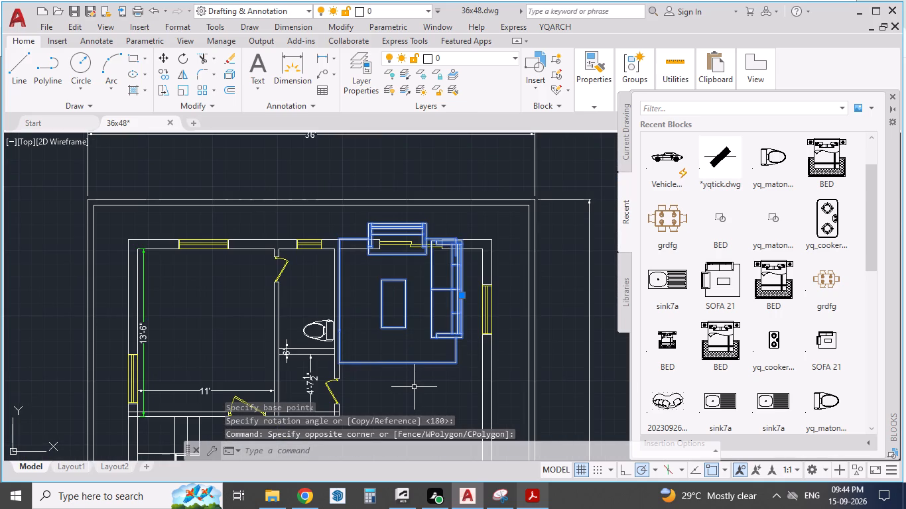
key("ctrl+x")
scroll(405, 248, "down", 2)
scroll(424, 314, "up", 2)
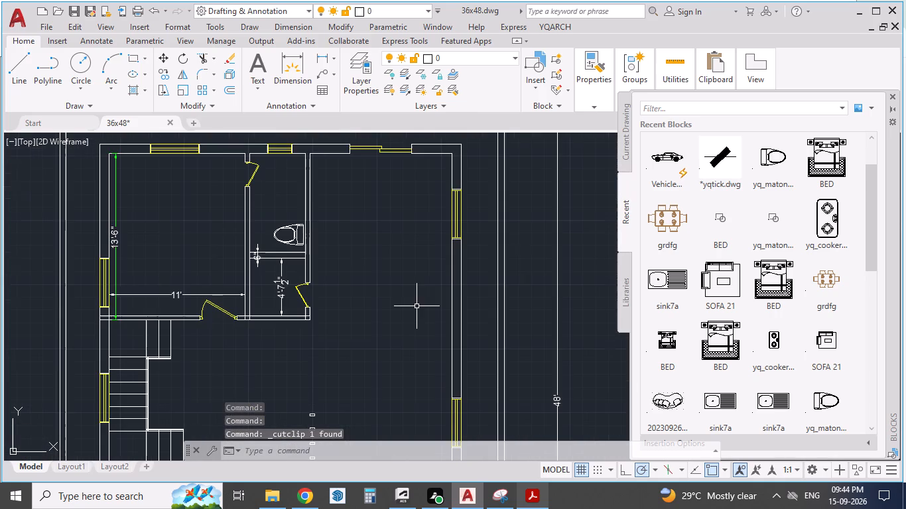
key("ctrl+v")
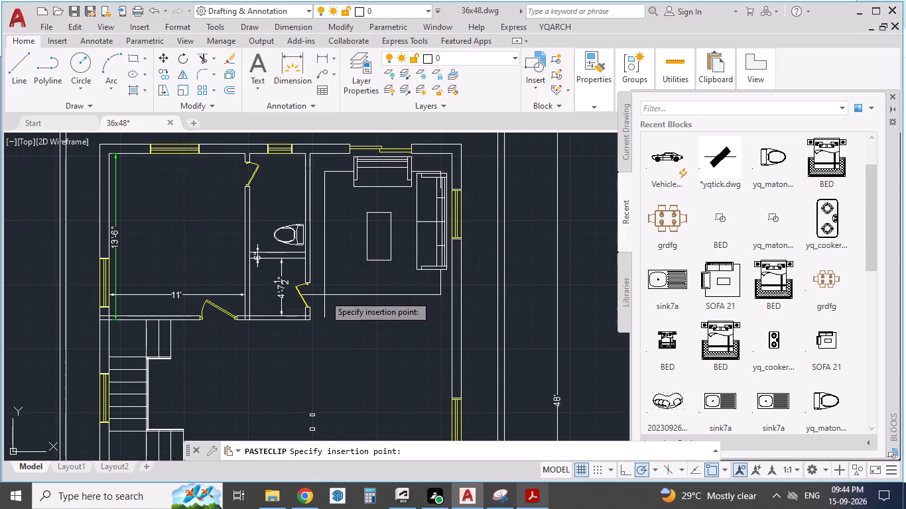
left_click(323, 295)
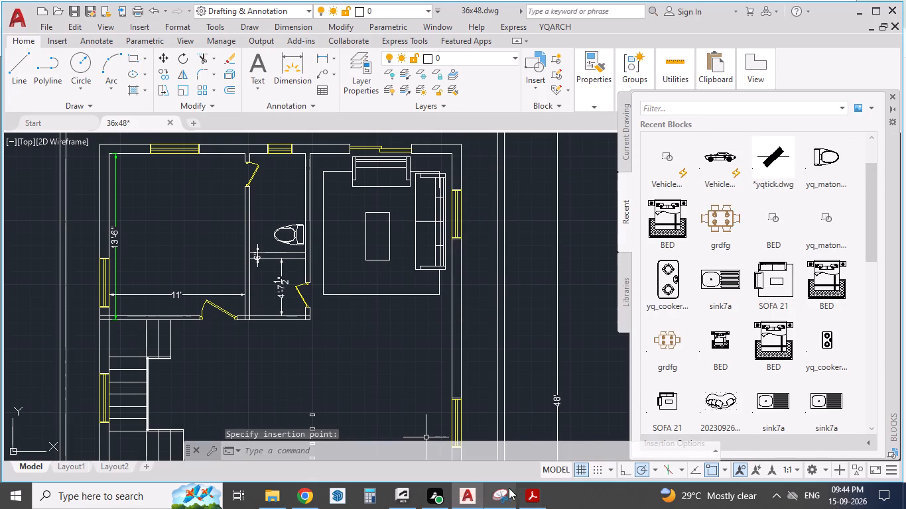
After checking the PDF reference, scale the sofa set down slightly, freehand from the corner between its two sofas.
left_click(525, 496)
left_click(525, 496)
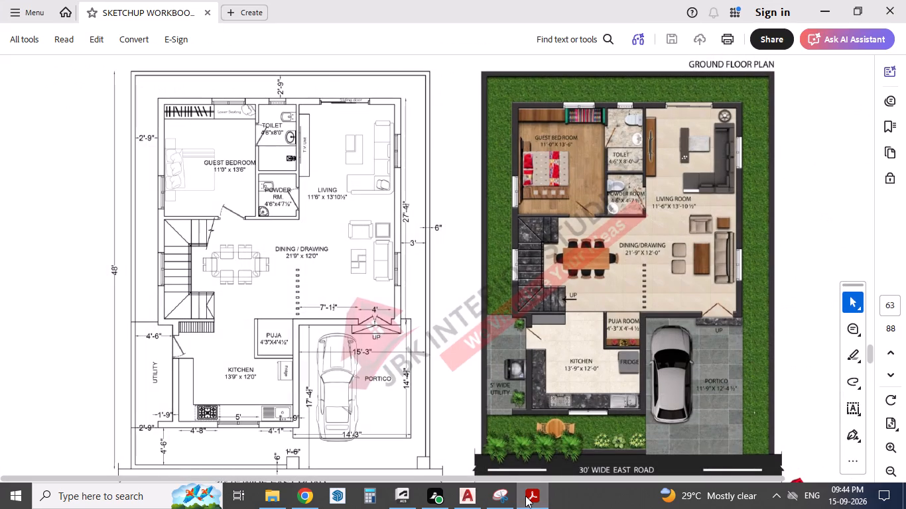
left_click(398, 162)
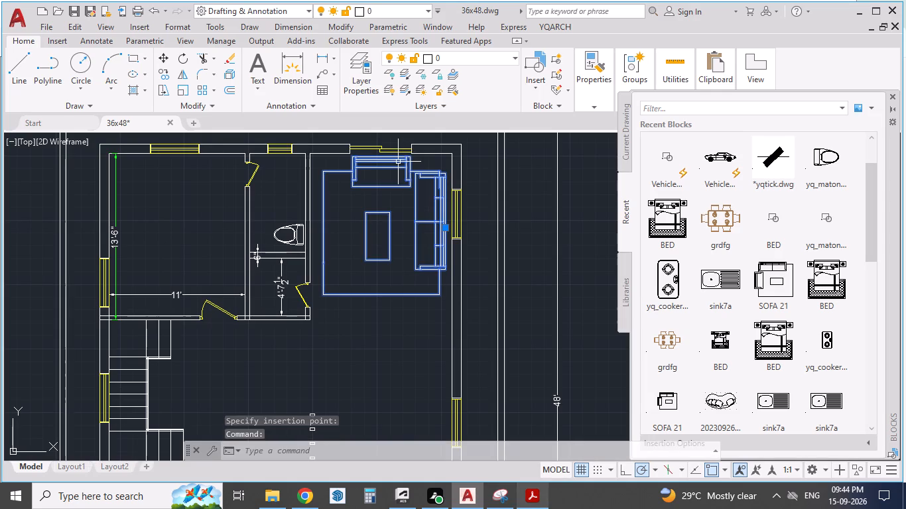
type("SCA")
key("Return")
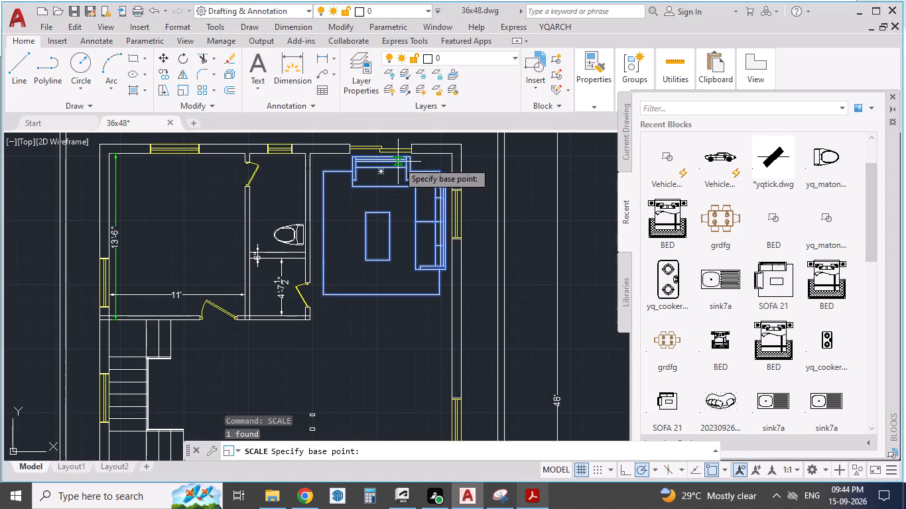
left_click_drag(421, 170, 403, 196)
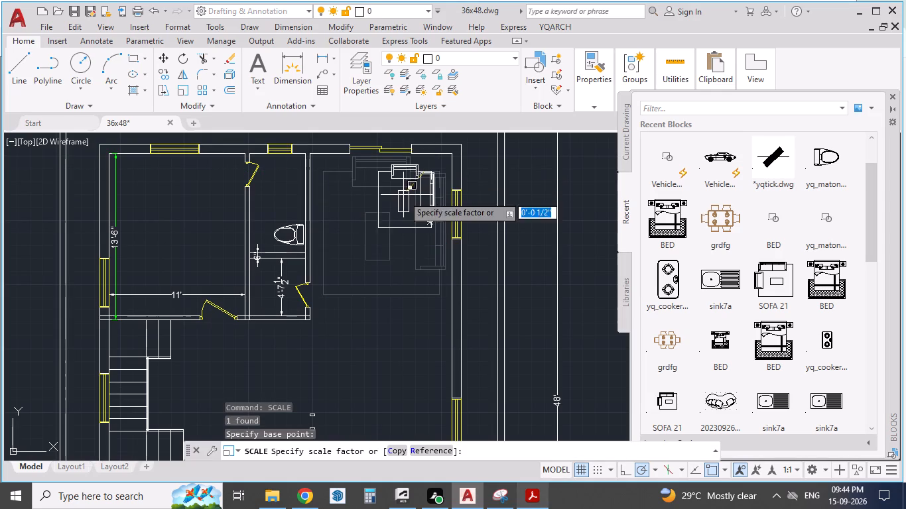
left_click_drag(403, 196, 388, 208)
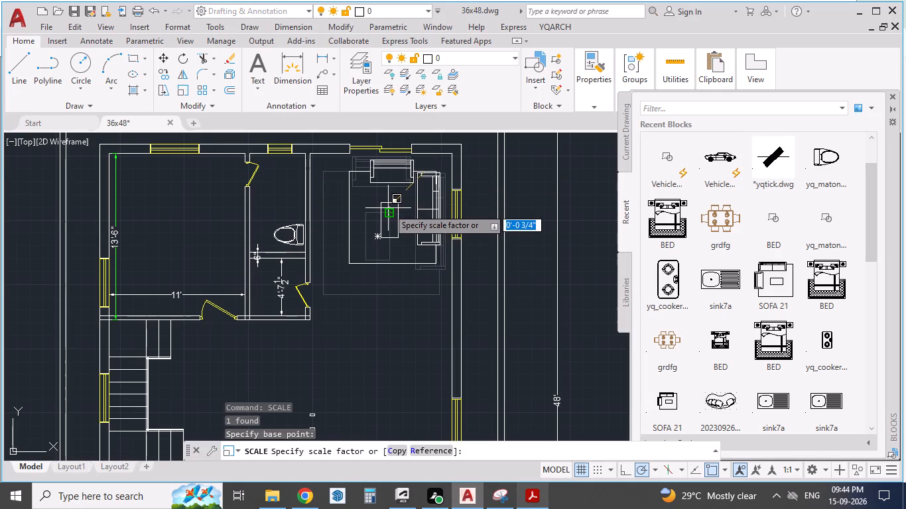
left_click_drag(388, 208, 379, 209)
left_click(379, 209)
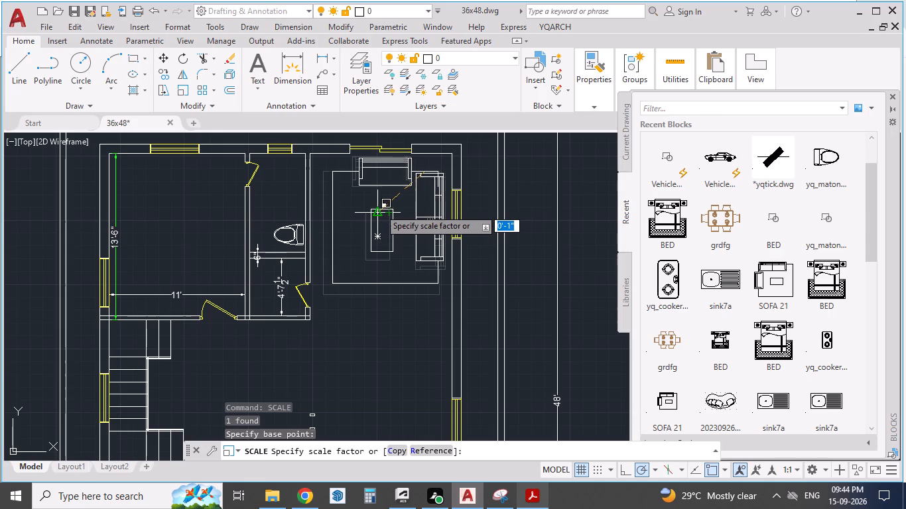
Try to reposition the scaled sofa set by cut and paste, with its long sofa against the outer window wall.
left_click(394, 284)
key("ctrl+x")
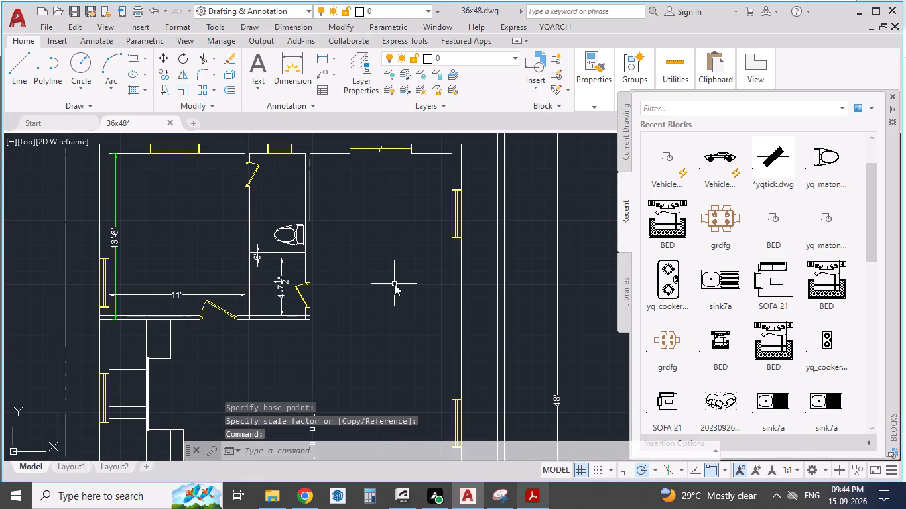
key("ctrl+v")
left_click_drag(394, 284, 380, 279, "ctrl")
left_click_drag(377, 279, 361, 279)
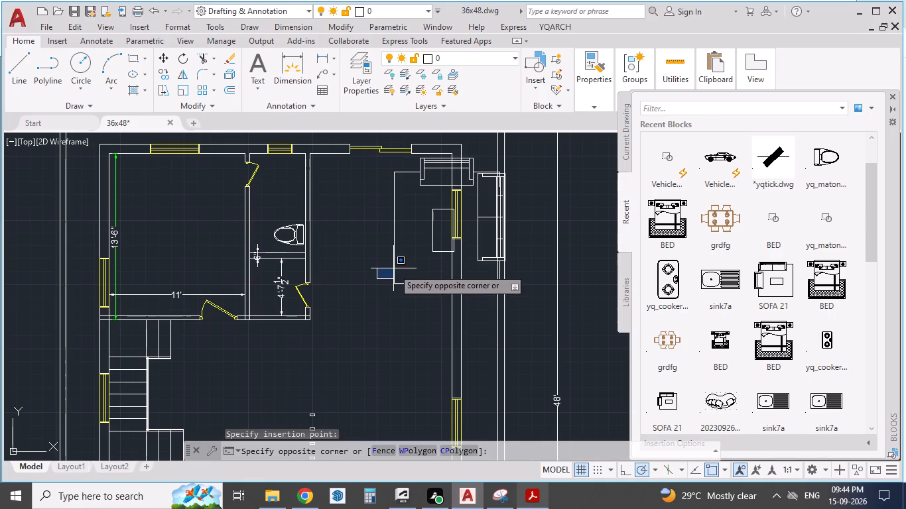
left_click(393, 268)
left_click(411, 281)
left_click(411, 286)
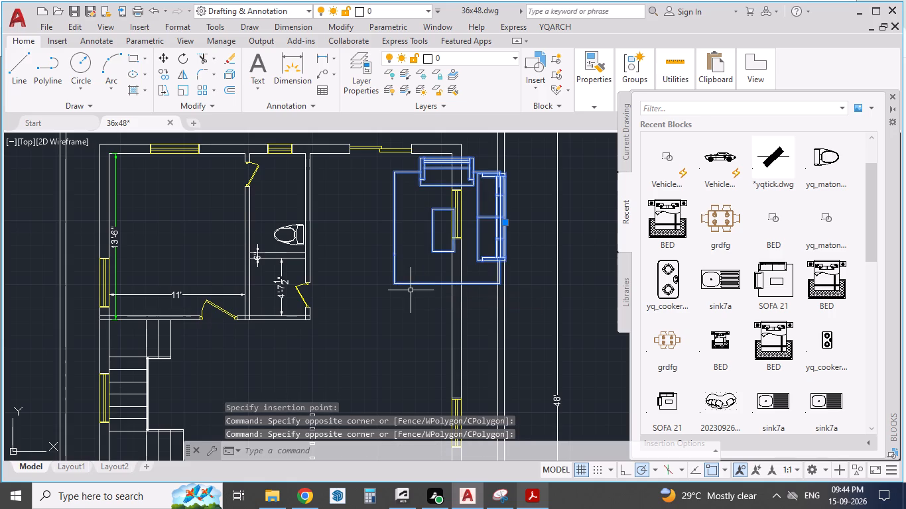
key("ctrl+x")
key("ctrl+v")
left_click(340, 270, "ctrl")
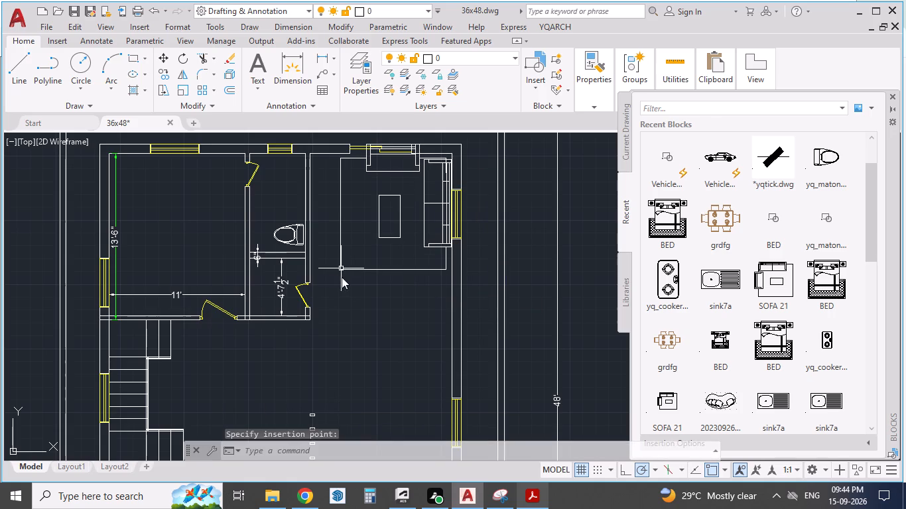
Cut the sofa set and paste it again inside the living room, clear of all the surrounding walls.
left_click(357, 269)
key("ctrl+x")
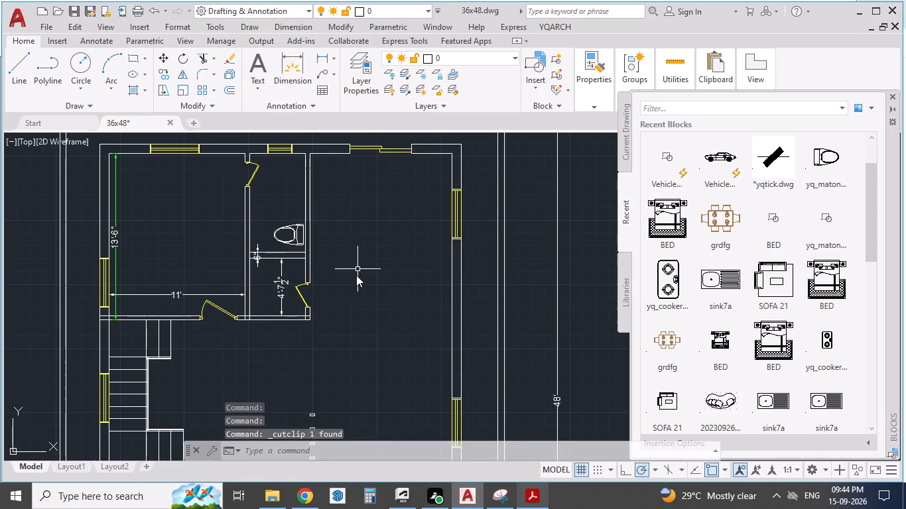
scroll(354, 286, "up", 1)
middle_click_drag(415, 304, 430, 374)
key("ctrl+v")
left_click_drag(311, 361, 305, 346)
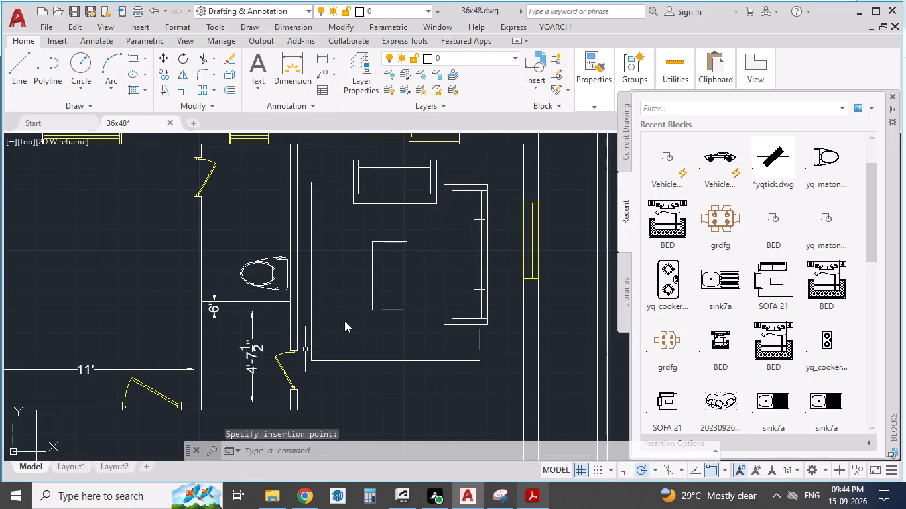
Move the sofa set into the corner between the sliding door and the outer window wall, just clear of both.
left_click(374, 359)
key("m")
key("Return")
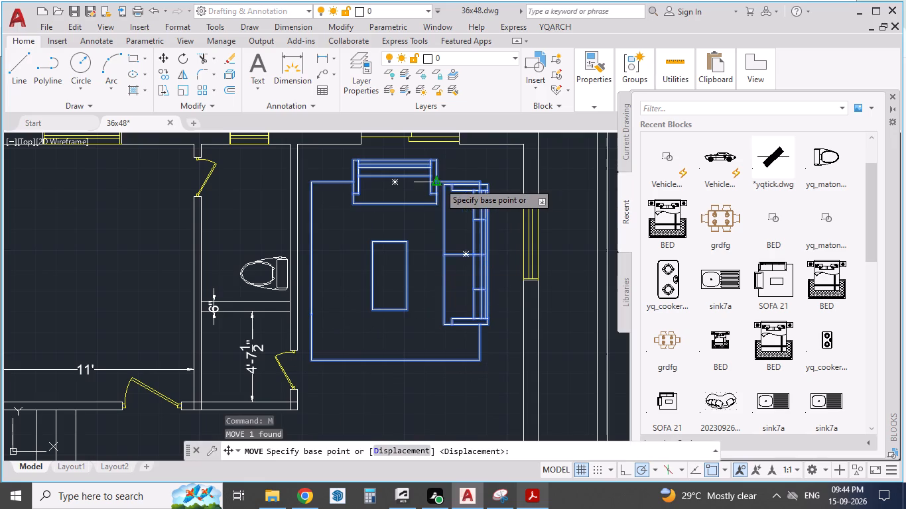
left_click_drag(439, 183, 464, 170)
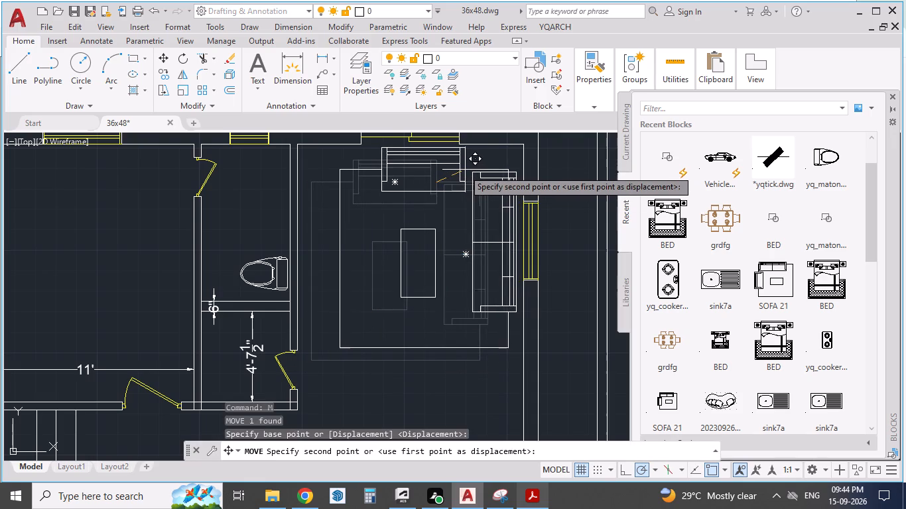
left_click_drag(464, 170, 466, 170)
left_click(465, 170)
scroll(403, 207, "down", 1)
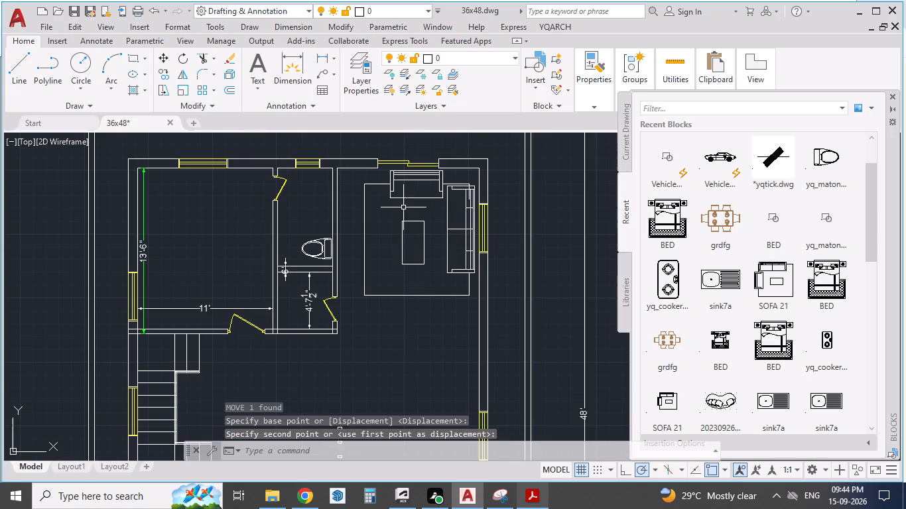
Following the PDF reference, mirror the sofa set about a horizontal line, erasing the source, so the short sofa lies towards the dining area.
left_click(530, 490)
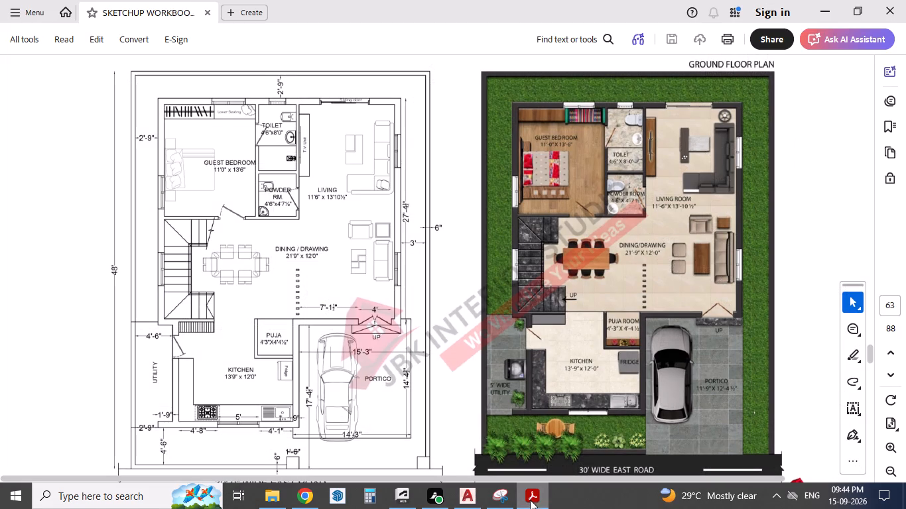
left_click(530, 500)
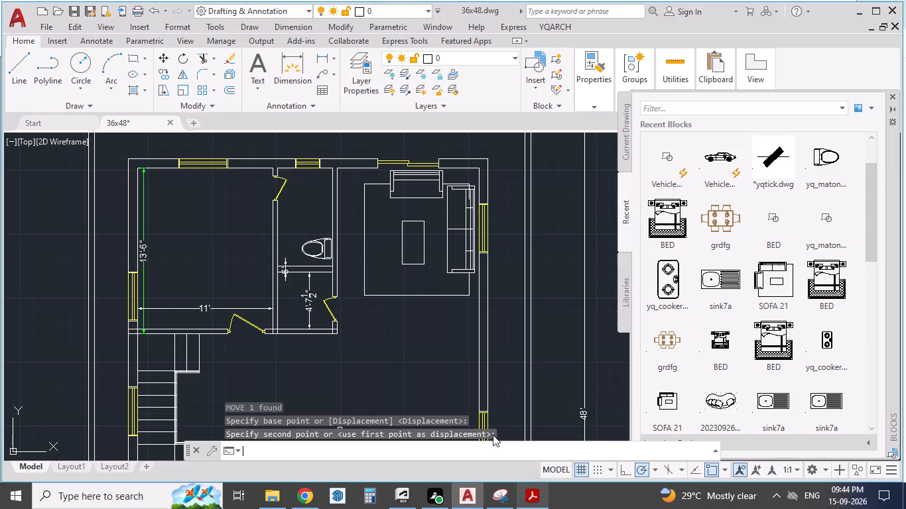
left_click(420, 197)
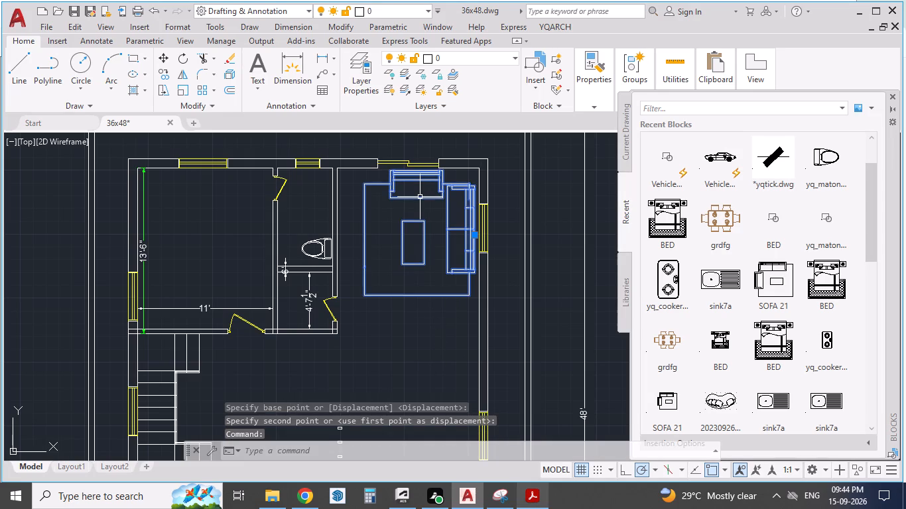
left_click(183, 72)
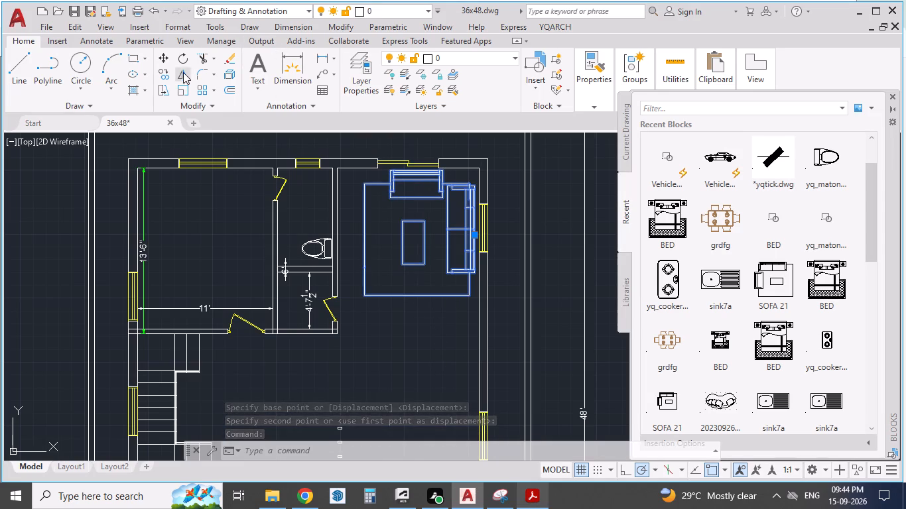
left_click(359, 231)
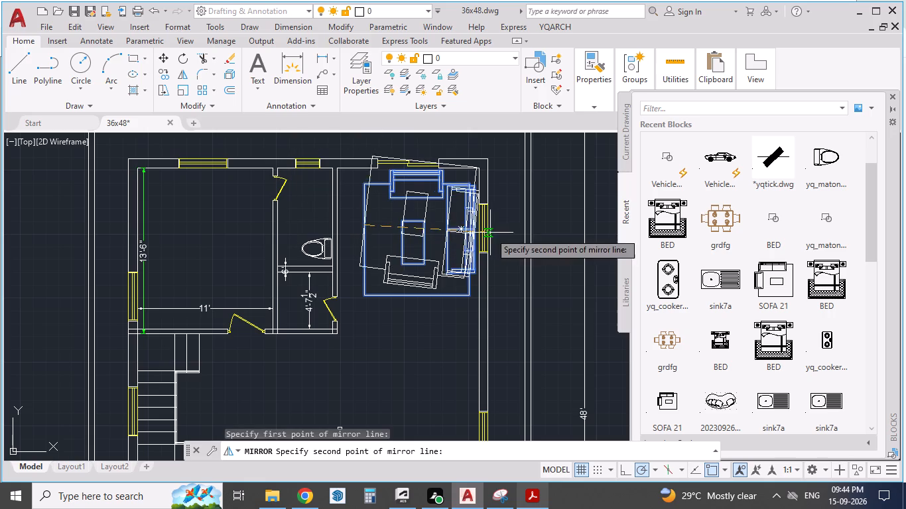
left_click(509, 225)
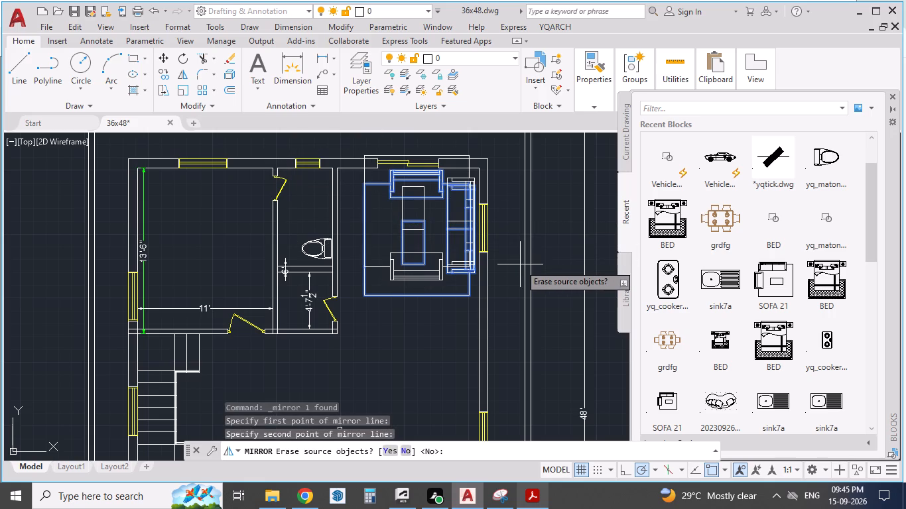
key("y")
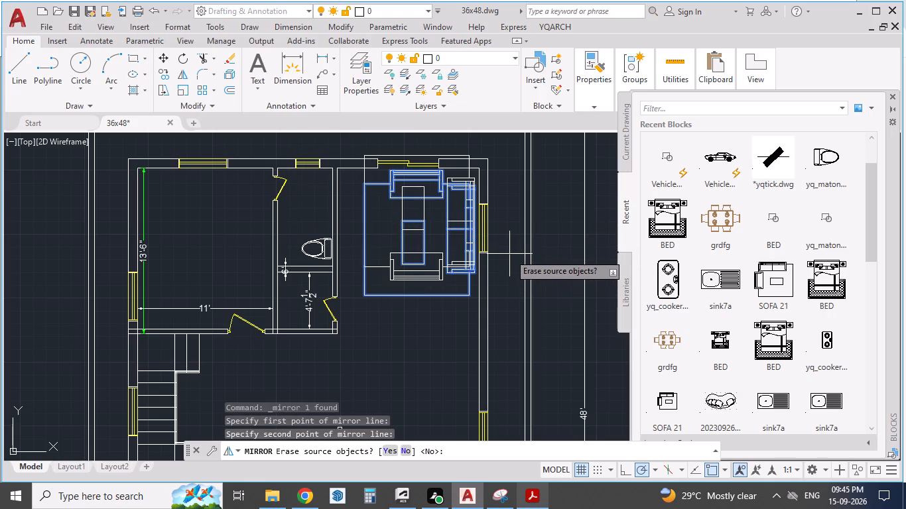
key("Return")
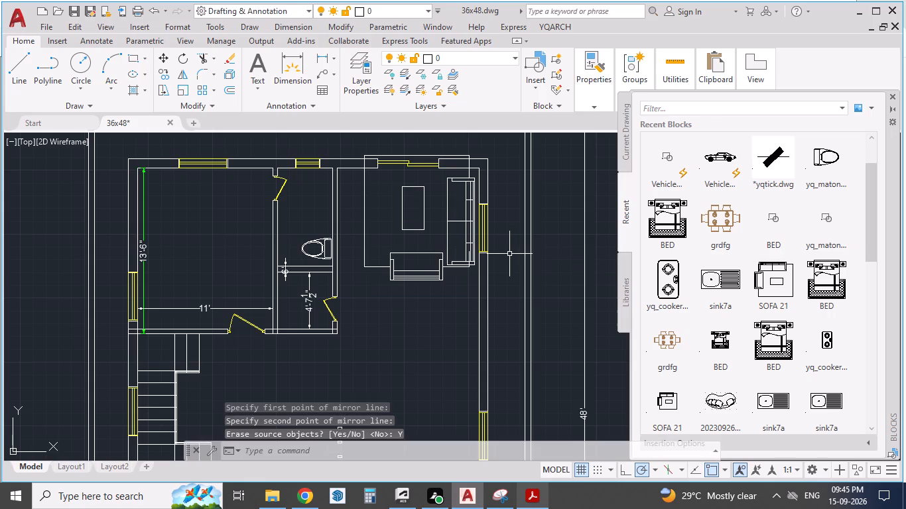
Move the mirrored sofa set away from the sliding door towards the dining area, so its rug outline clears the wall.
left_click(439, 263)
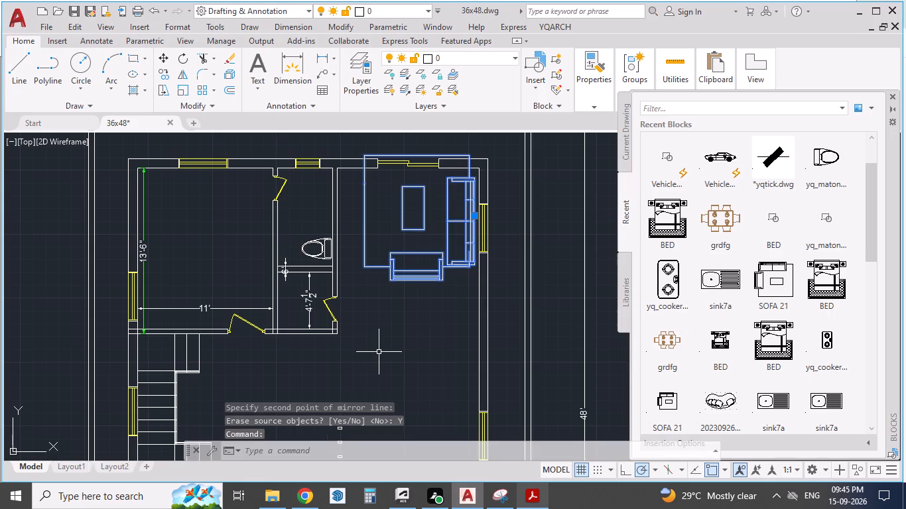
key("m")
key("Return")
left_click_drag(442, 268, 445, 292)
left_click(445, 292)
After checking the PDF reference, insert the sink7a block in the kitchen, with its corner above the window wall.
left_click(526, 498)
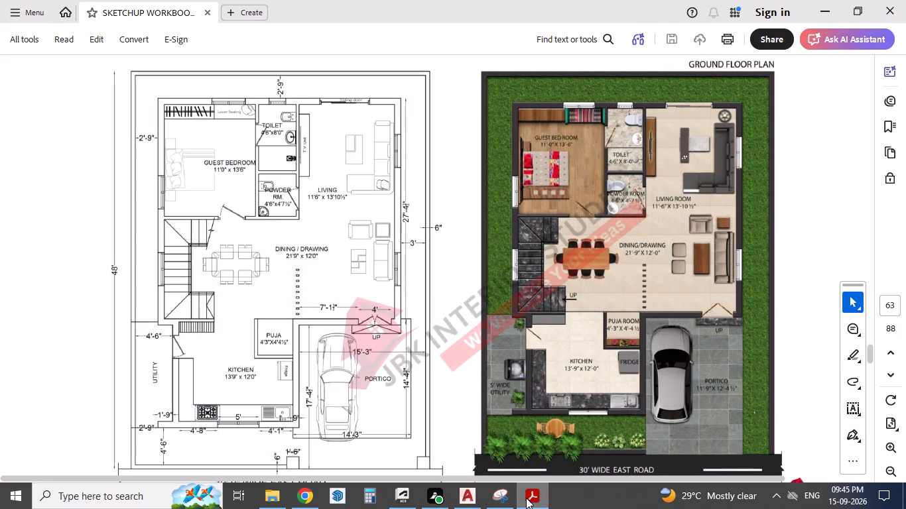
left_click(526, 498)
scroll(415, 243, "down", 3)
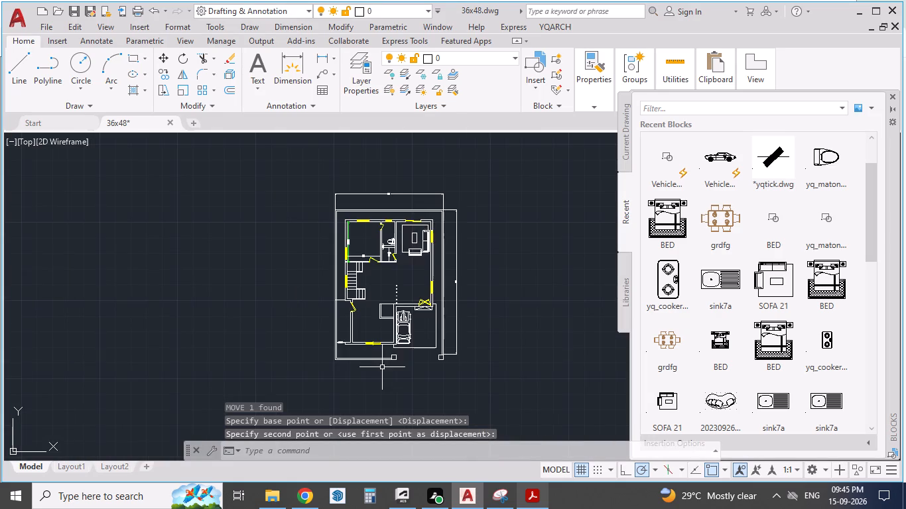
scroll(381, 368, "up", 2)
scroll(341, 215, "up", 1)
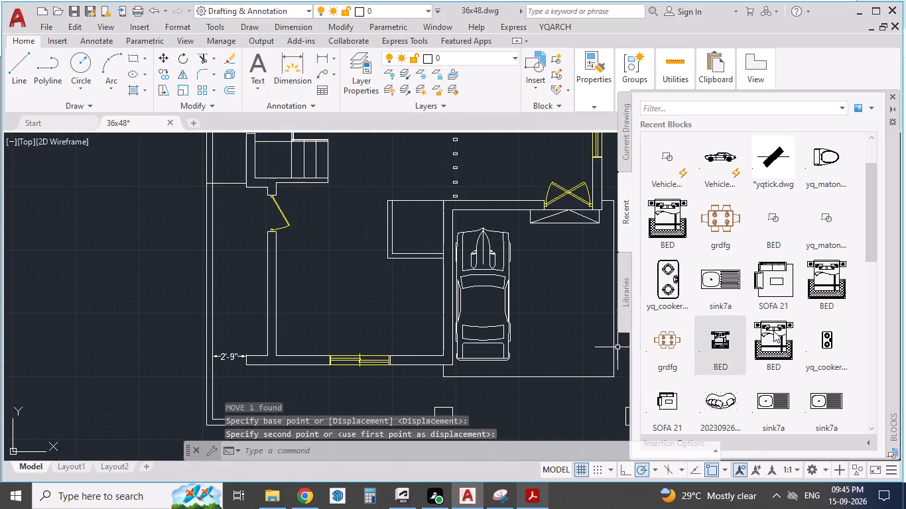
left_click_drag(772, 408, 315, 279)
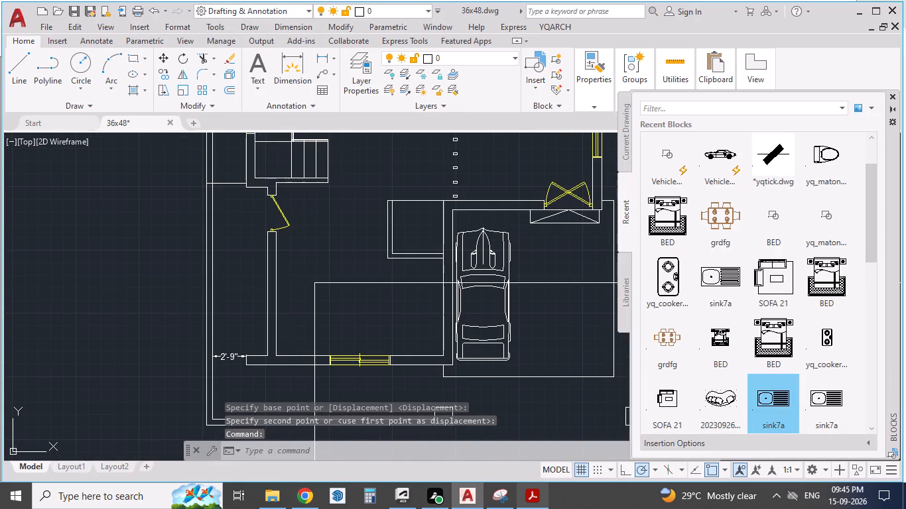
left_click_drag(315, 279, 316, 265)
left_click(316, 265)
Scale the kitchen sink block down freehand from its insertion corner to a size that fits the counter.
type("SCA")
key("Return")
left_click_drag(318, 266, 340, 272)
left_click(340, 272)
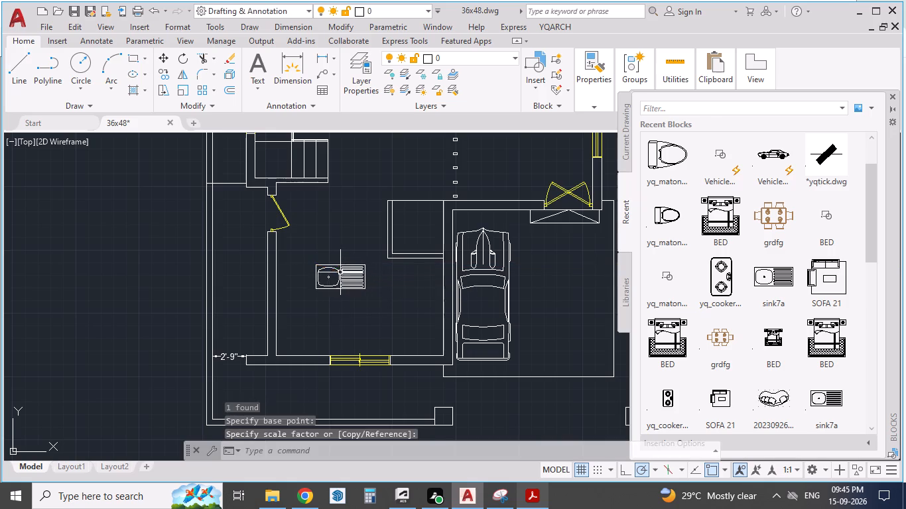
Cut the kitchen sink block and paste it against the utility-side wall, just above the window wall.
left_click(343, 278)
key("ctrl+x")
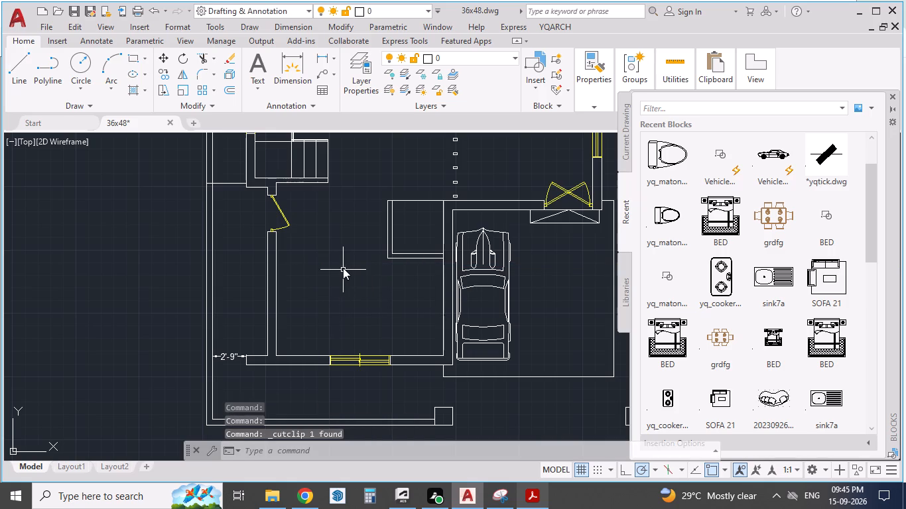
key("ctrl+v")
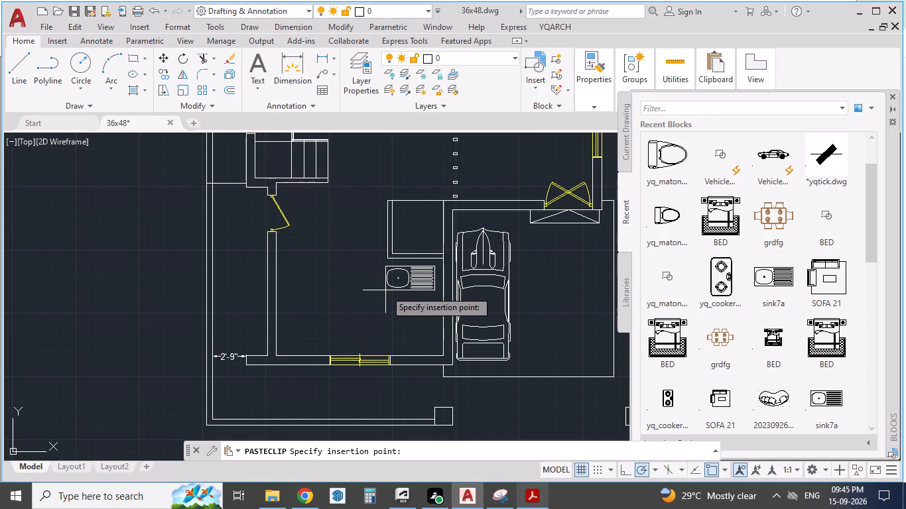
left_click(281, 349)
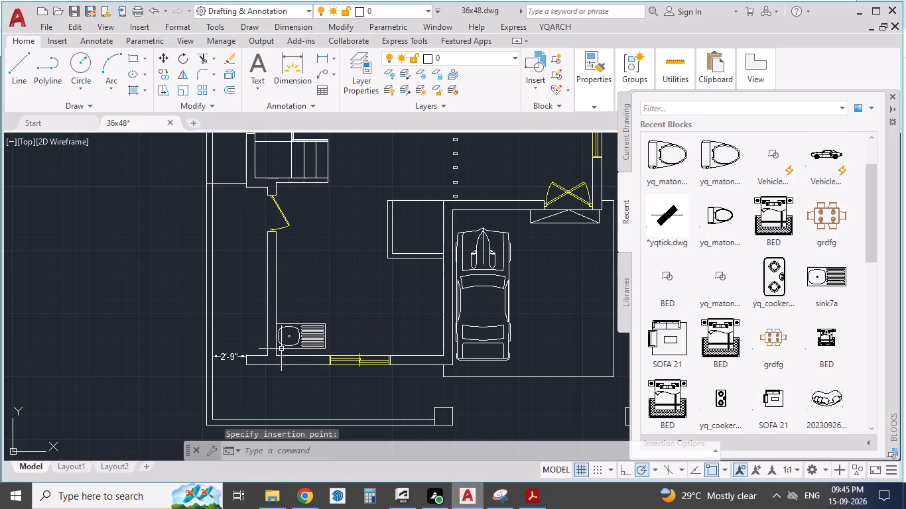
Insert the yq_cooker block in the kitchen above the window wall, near the portico-side wall.
left_click(533, 497)
left_click(533, 497)
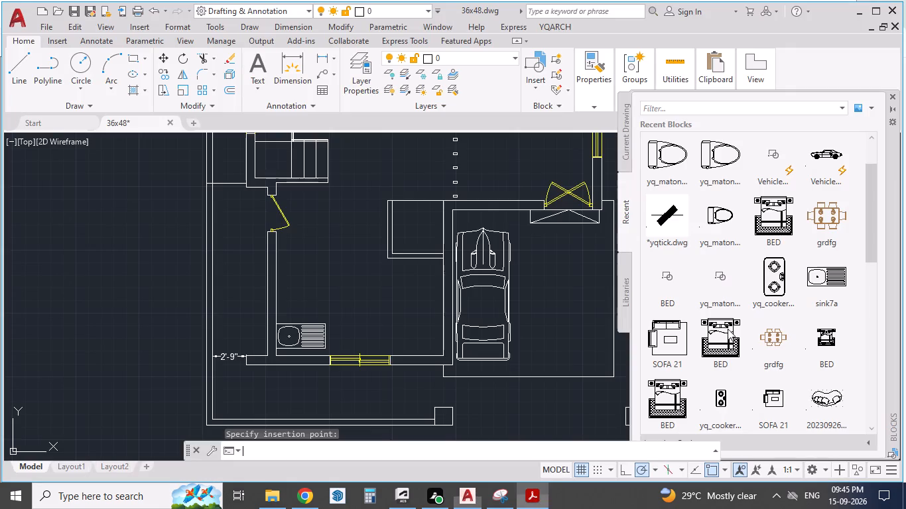
left_click(777, 264)
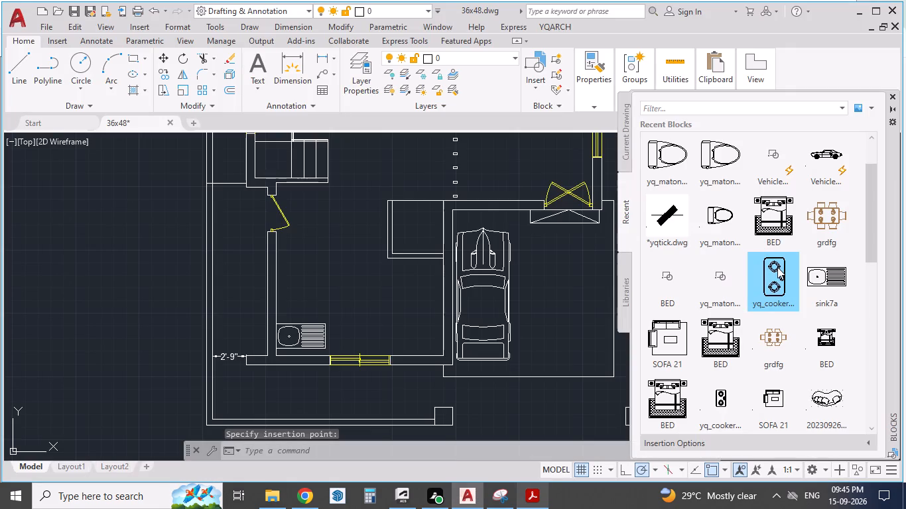
left_click_drag(777, 268, 375, 335)
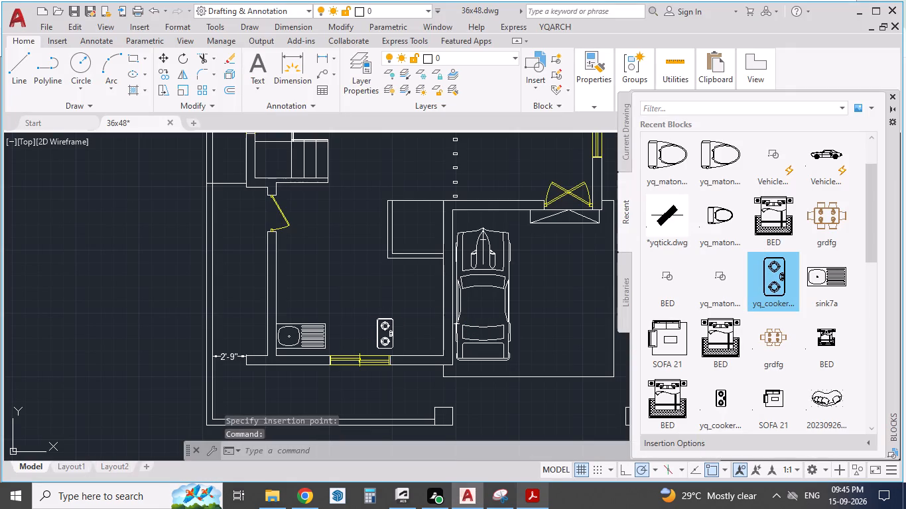
left_click_drag(375, 335, 415, 337)
left_click(415, 337)
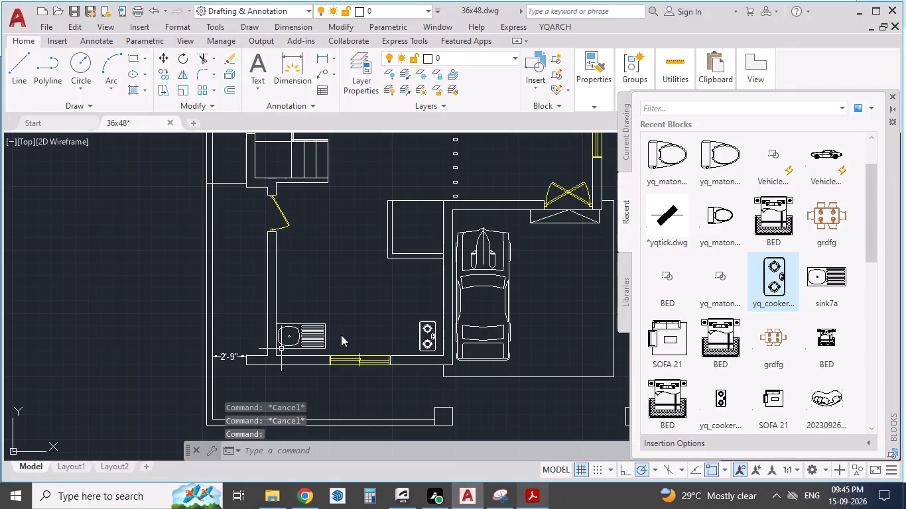
Rotate the cooker block 90° so its two burners lie side by side along the window wall.
left_click(420, 344)
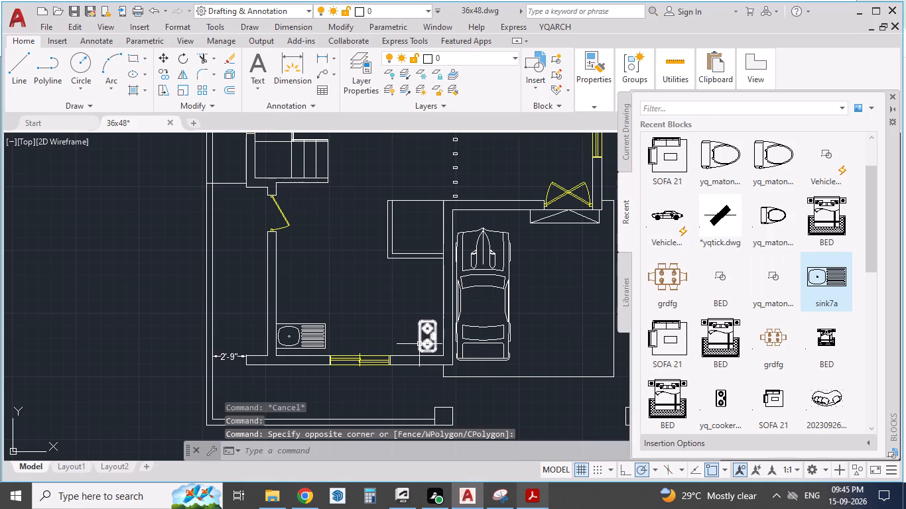
key("grave")
key("Escape")
key("Escape")
scroll(432, 347, "up", 1)
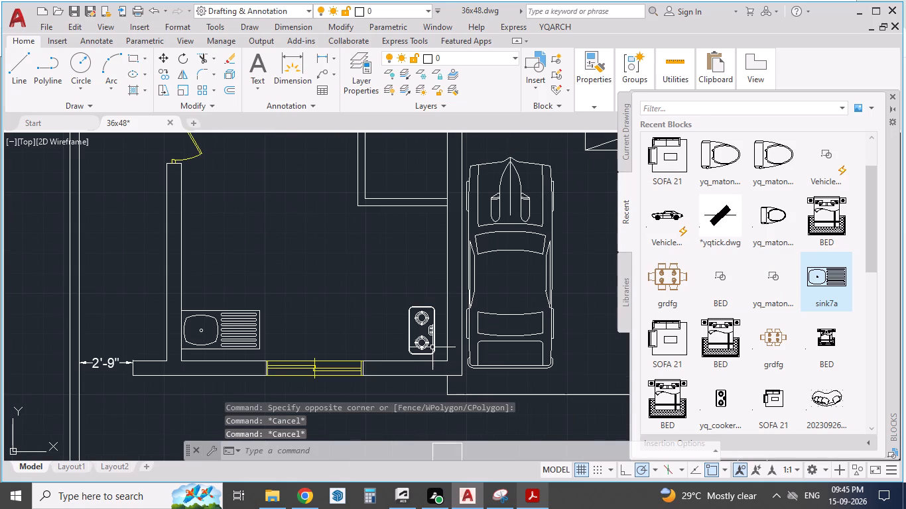
left_click(429, 347)
type("RO")
key("Return")
left_click(426, 346)
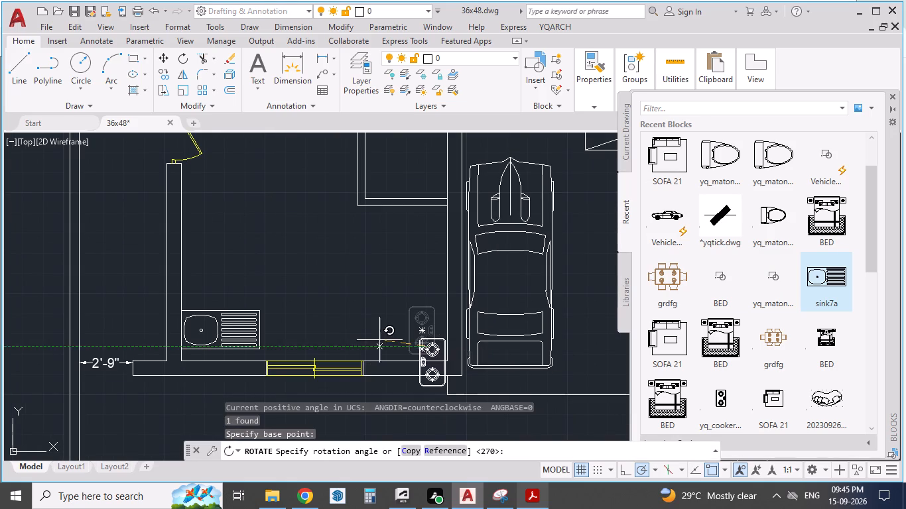
left_click(426, 262)
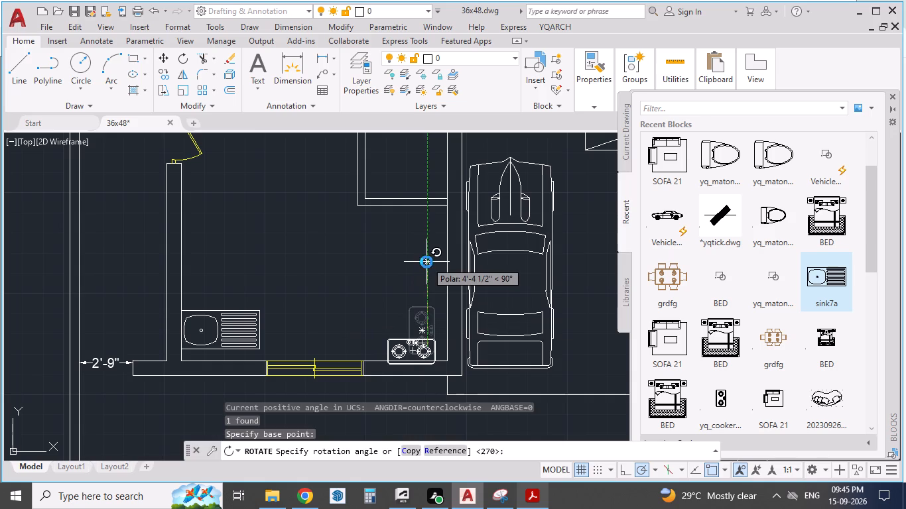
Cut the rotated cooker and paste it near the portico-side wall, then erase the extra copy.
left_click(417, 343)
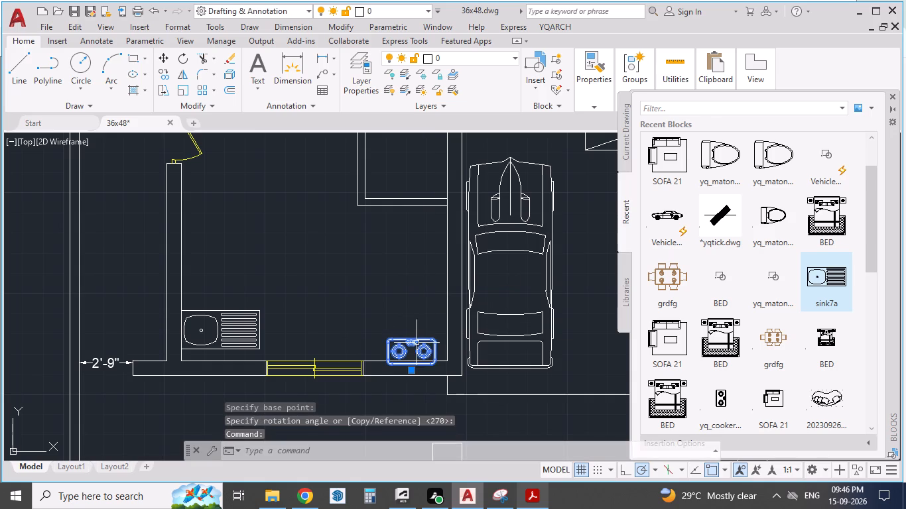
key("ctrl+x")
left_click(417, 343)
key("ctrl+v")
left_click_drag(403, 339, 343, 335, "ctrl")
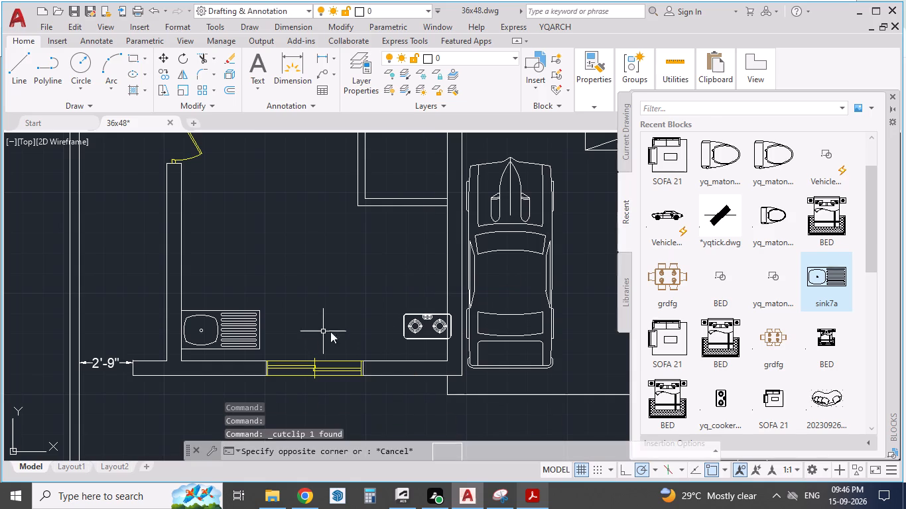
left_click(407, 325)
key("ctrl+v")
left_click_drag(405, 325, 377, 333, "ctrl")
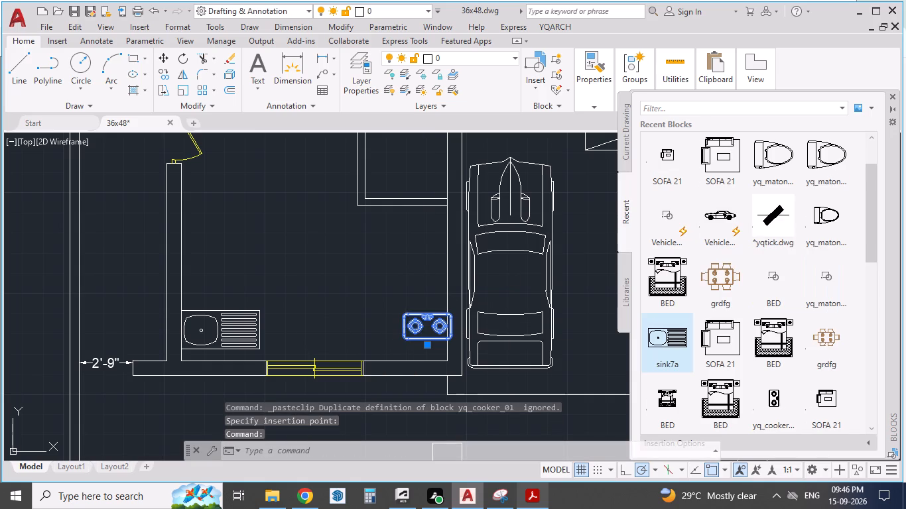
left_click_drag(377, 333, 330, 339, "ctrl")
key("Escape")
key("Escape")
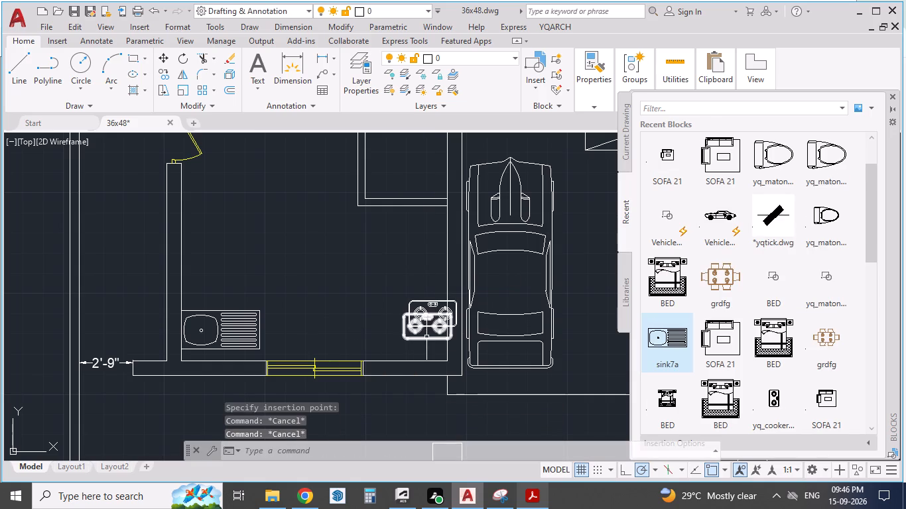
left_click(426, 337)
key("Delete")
Move the cooker block along the window wall to a spot above the window, beside the sink.
left_click(427, 337)
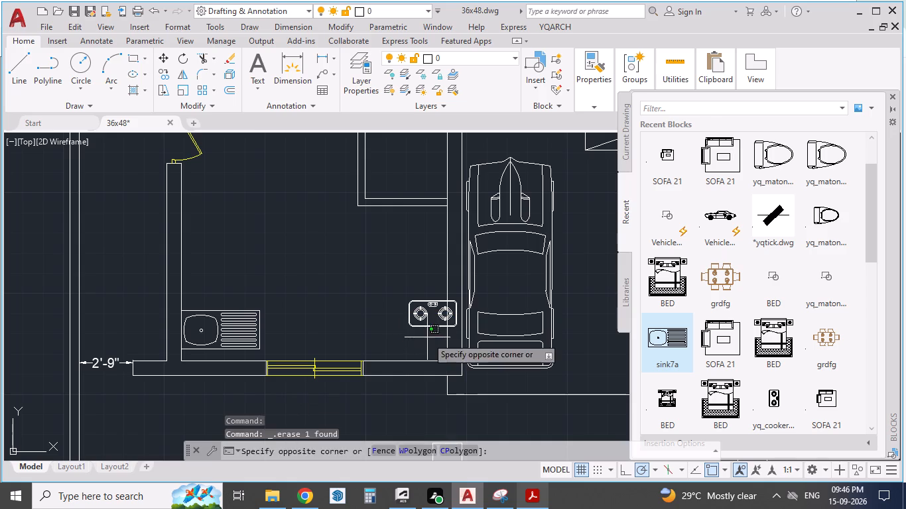
left_click(426, 320)
key("m")
key("Return")
left_click_drag(426, 320, 393, 331)
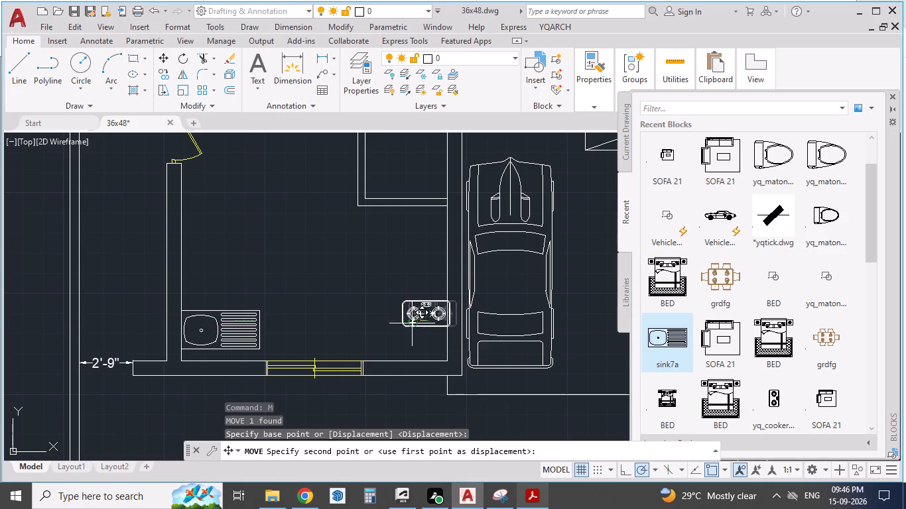
left_click_drag(393, 331, 310, 345)
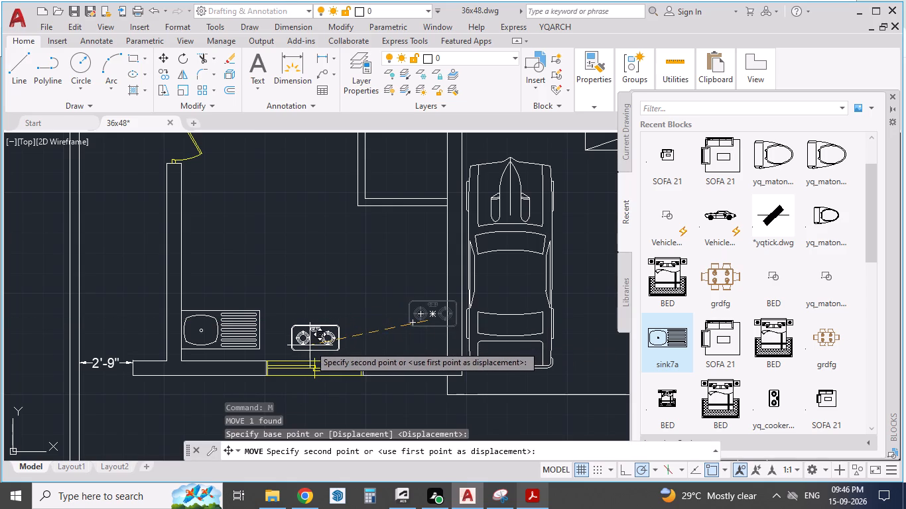
left_click_drag(310, 345, 308, 346)
left_click(308, 346)
Scale the cooker block up freehand so its size is comparable to the neighbouring sink.
left_click(296, 350)
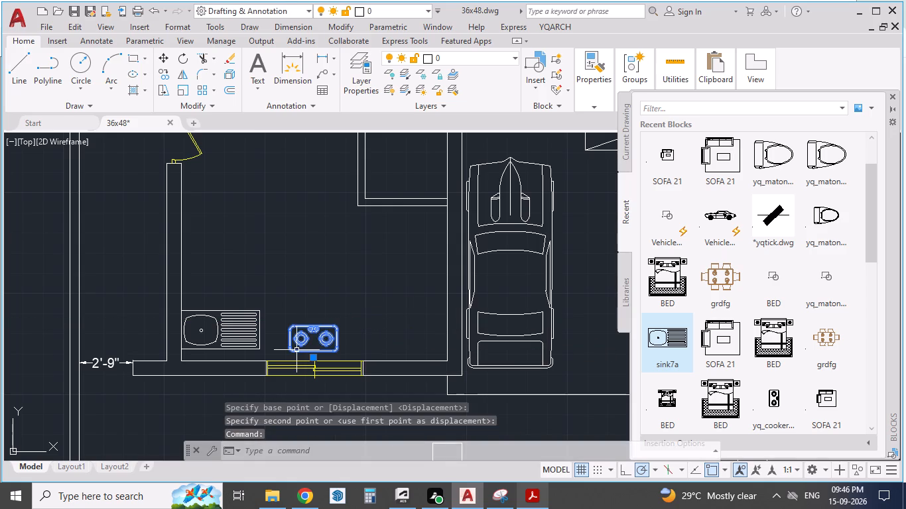
type("SCA")
key("Return")
left_click_drag(300, 333, 305, 331)
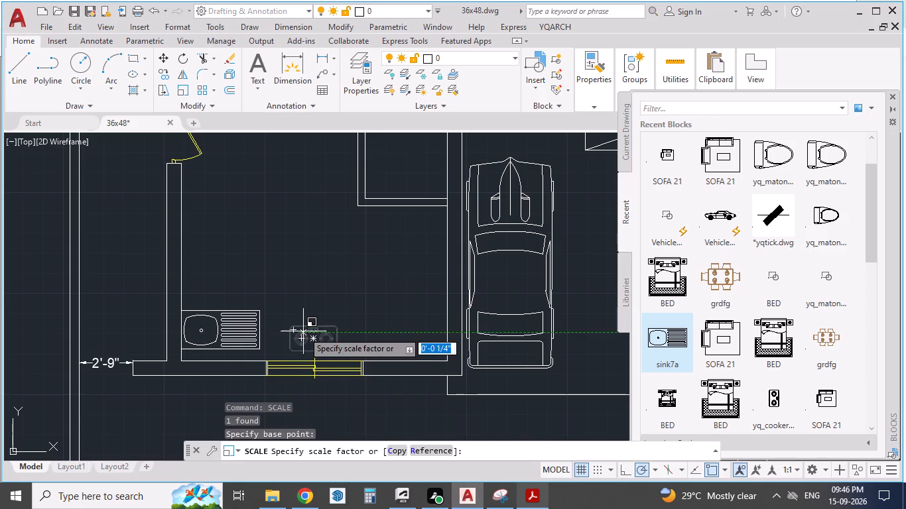
left_click_drag(305, 331, 334, 313)
left_click(334, 313)
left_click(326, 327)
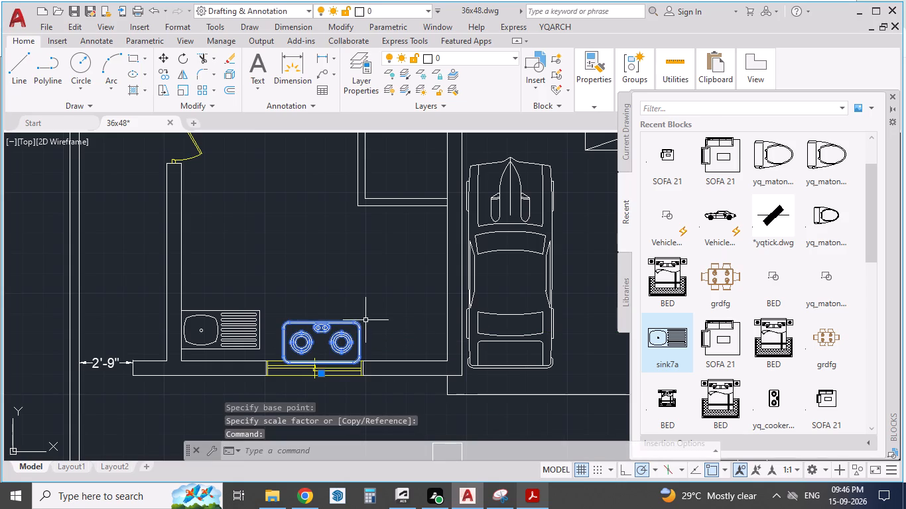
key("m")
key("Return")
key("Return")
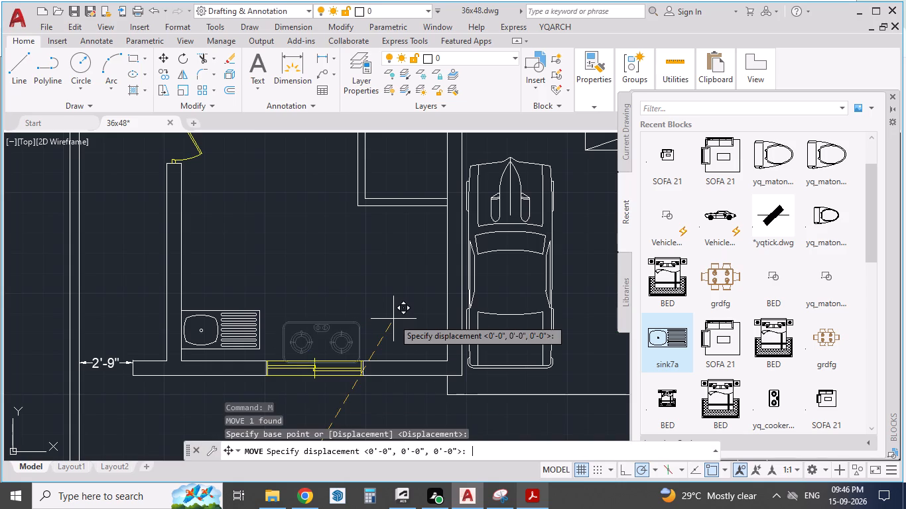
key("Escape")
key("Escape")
Move the enlarged cooker block slightly into the kitchen so it clears the window wall.
left_click(329, 325)
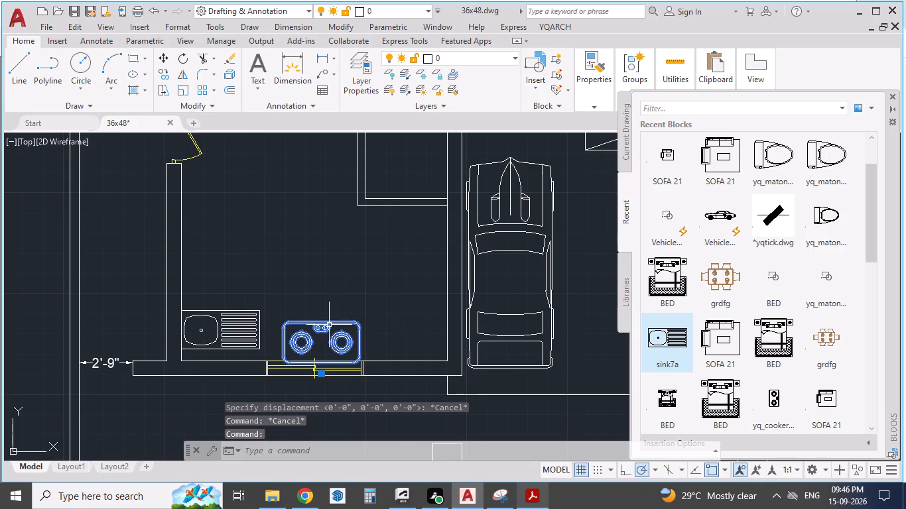
key("m")
key("Return")
left_click_drag(329, 325, 322, 314)
left_click(322, 314)
After checking the PDF reference, insert the grdfg dining table block in the dining area.
scroll(317, 343, "down", 2)
left_click(521, 496)
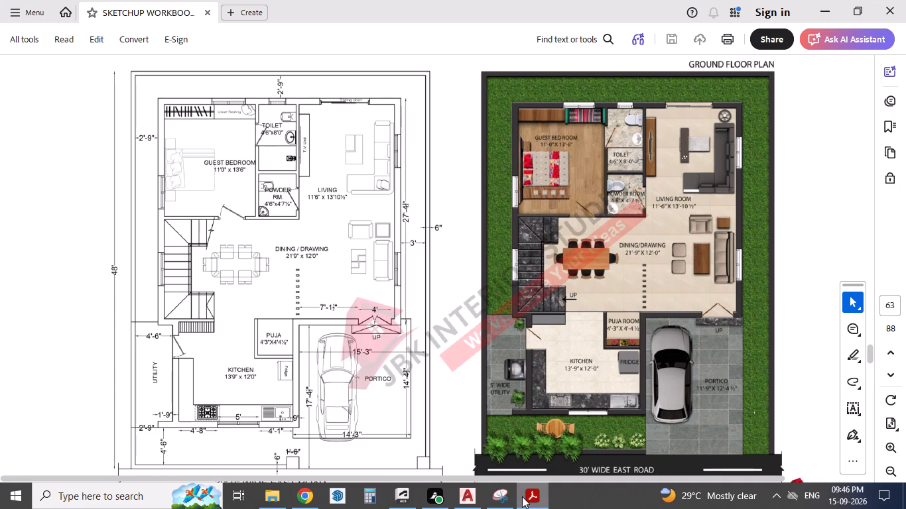
left_click(522, 496)
scroll(381, 356, "down", 1)
scroll(366, 257, "up", 1)
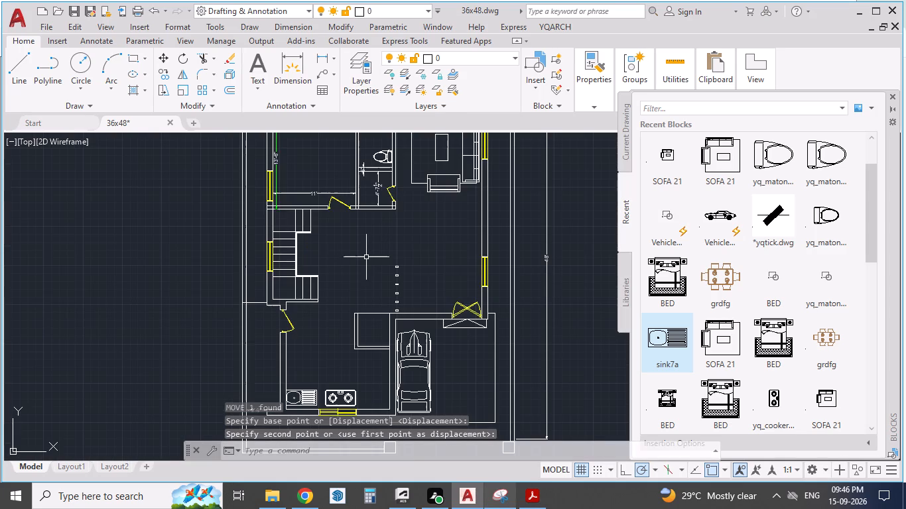
left_click_drag(698, 269, 330, 249)
left_click(330, 249)
Scale the oversized dining table block down freehand from a base point on its table outline.
scroll(316, 282, "down", 1)
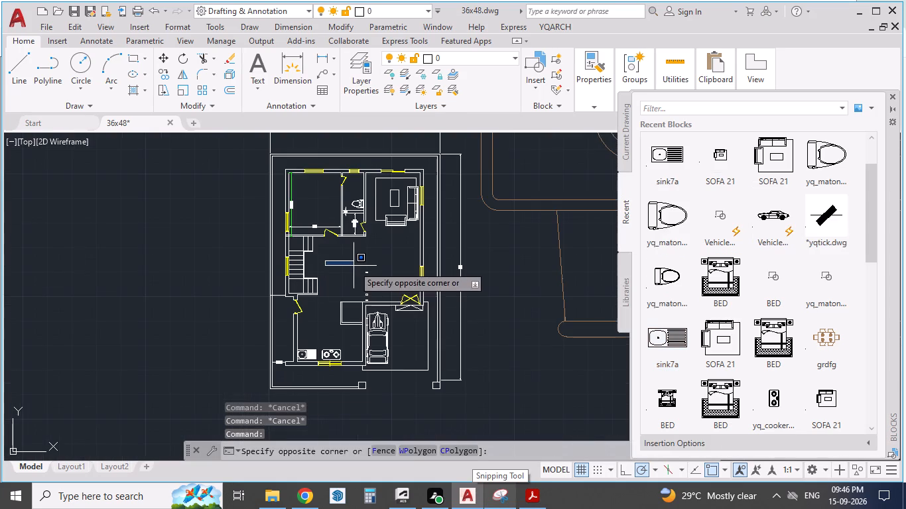
left_click(354, 265)
left_click(521, 204)
left_click(519, 198)
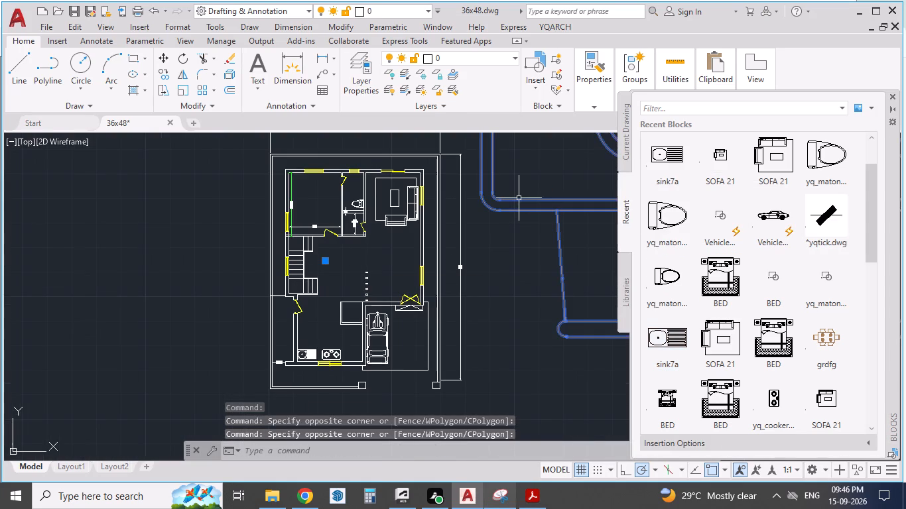
type("SCA")
key("Return")
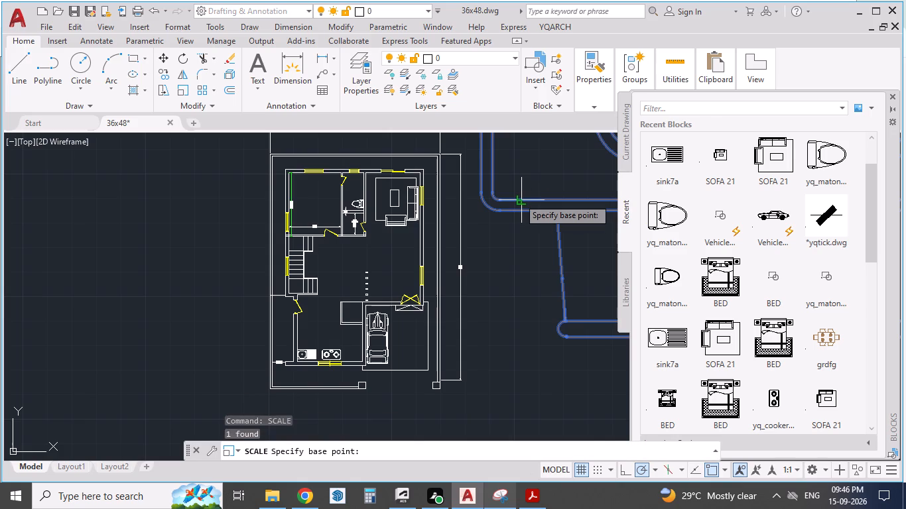
scroll(519, 203, "down", 2)
left_click_drag(510, 197, 519, 197)
left_click(519, 197)
Cut the dining table block and paste it into the dining area beside the staircase.
left_click(515, 189)
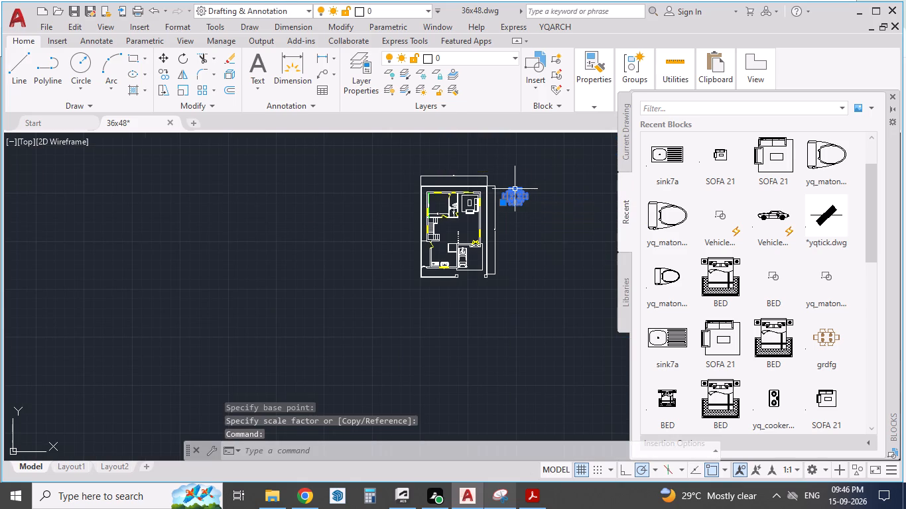
key("ctrl+x")
scroll(452, 212, "up", 2)
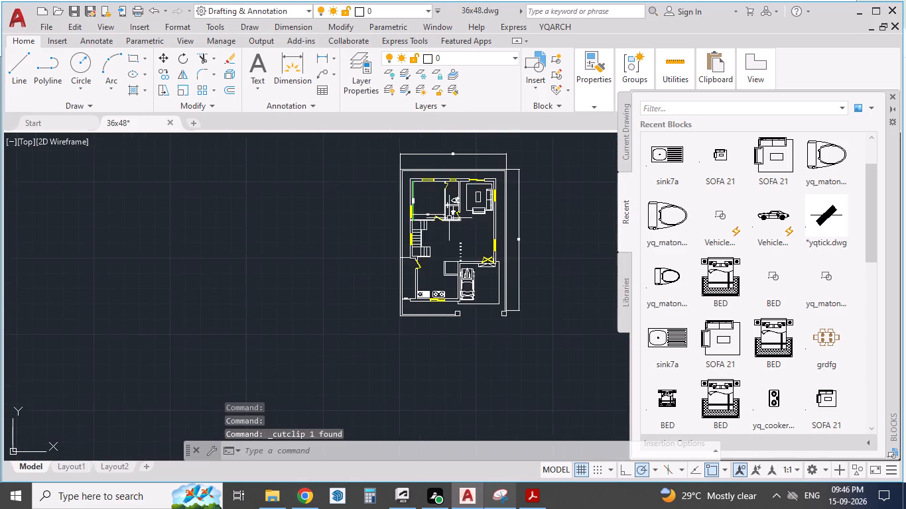
scroll(434, 272, "up", 1)
key("ctrl+v")
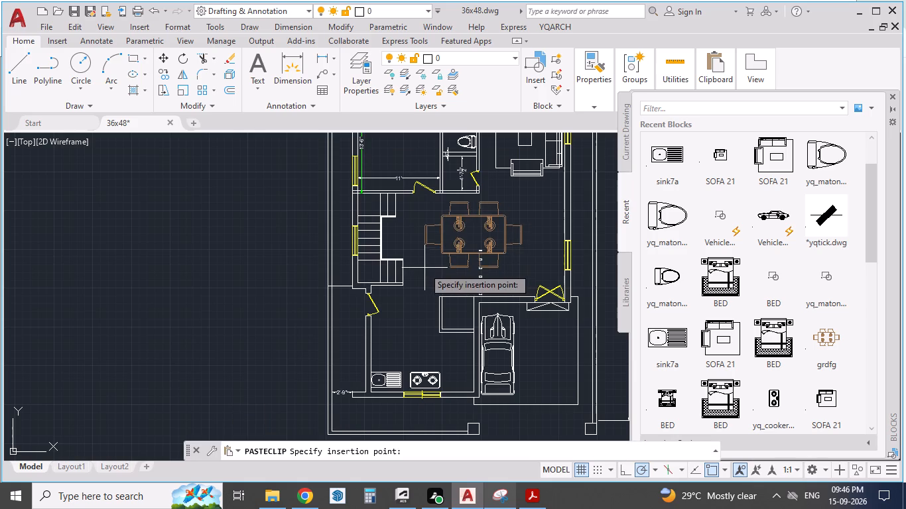
left_click(389, 266)
Scale the dining table block down further freehand from its table corner to fit beside the staircase.
left_click(415, 243)
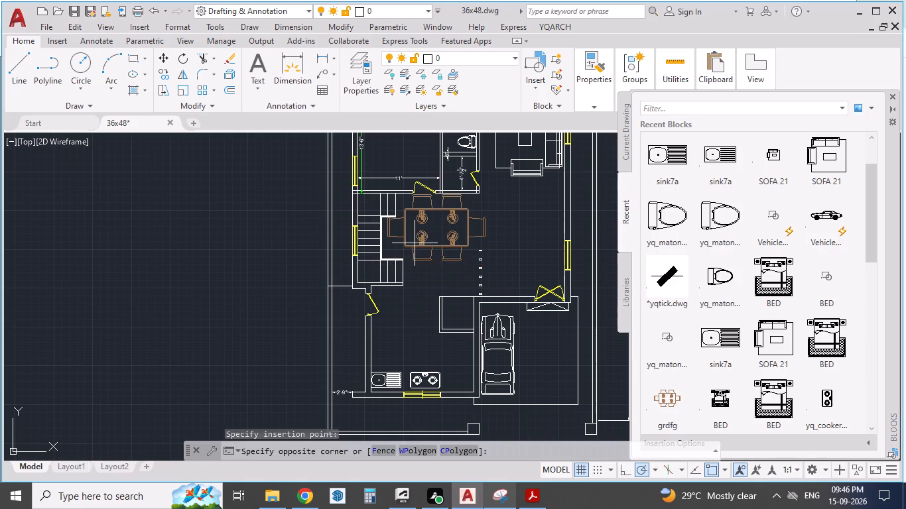
left_click(411, 248)
type("SCA")
key("Return")
left_click_drag(411, 248, 418, 249)
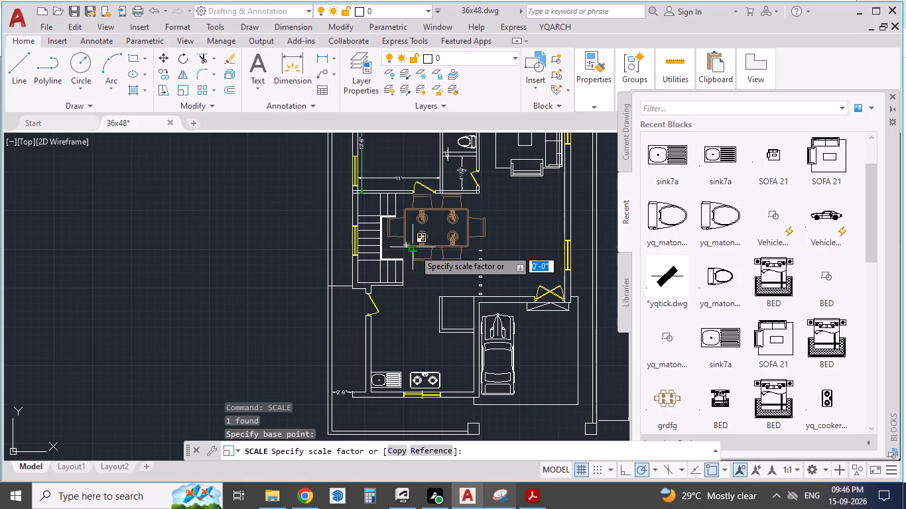
left_click_drag(418, 249, 435, 239)
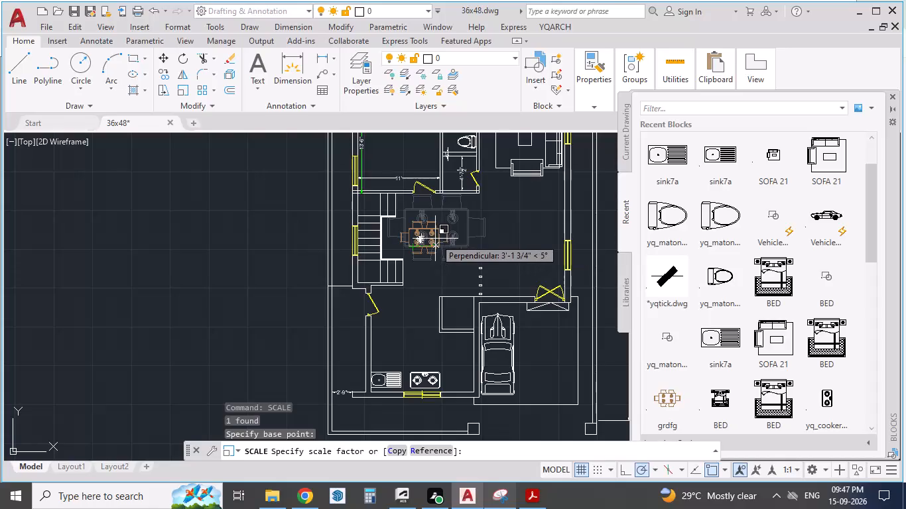
left_click_drag(435, 239, 440, 238)
left_click(440, 238)
Fix the dining table block's reduced size freehand so it fits beside the staircase.
left_click(431, 229)
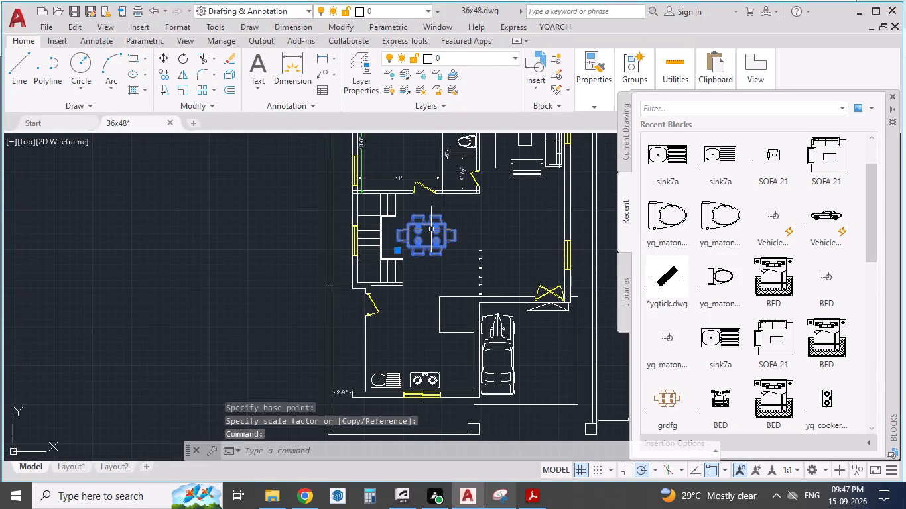
Cut the resized dining table block and paste it in the dining area, close beside the staircase.
key("ctrl+x")
left_click_drag(326, 256, 334, 255, "ctrl")
key("ctrl+v")
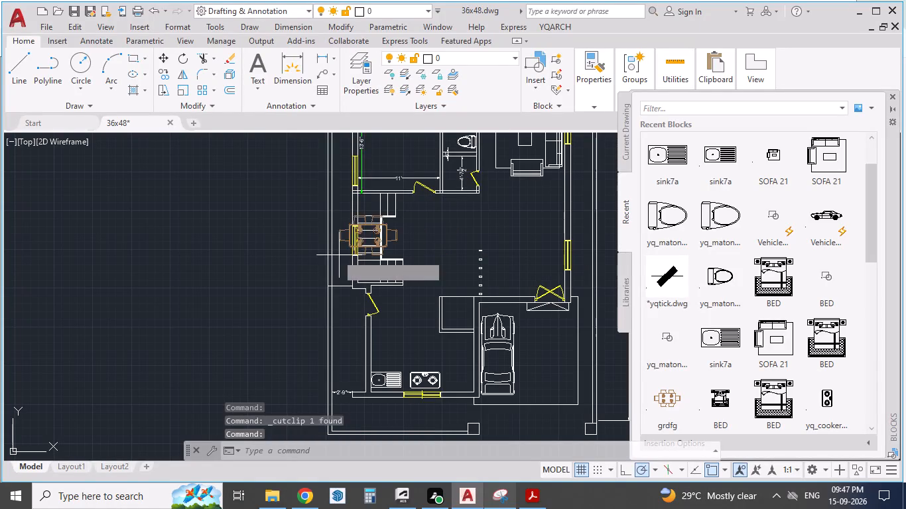
left_click_drag(334, 255, 359, 251, "ctrl")
left_click(387, 254)
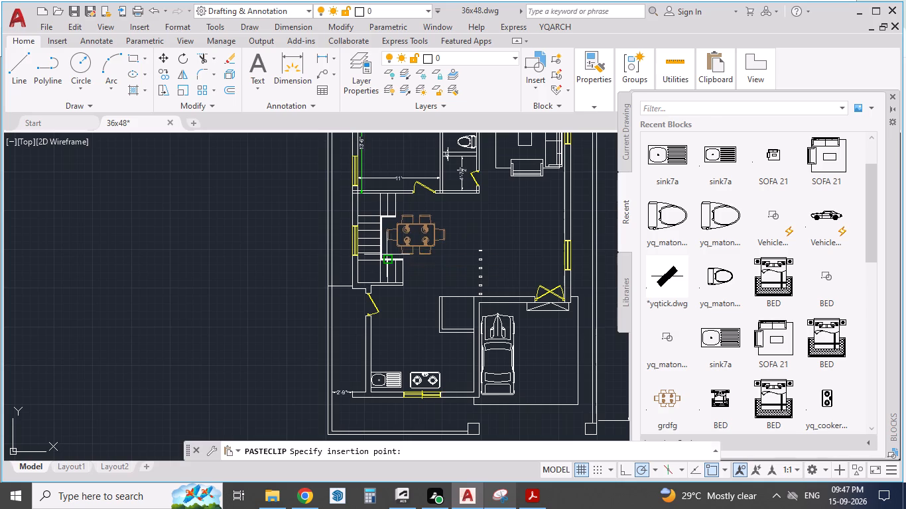
Move the pasted dining table block slightly to adjust its position beside the staircase.
left_click(428, 249)
key("m")
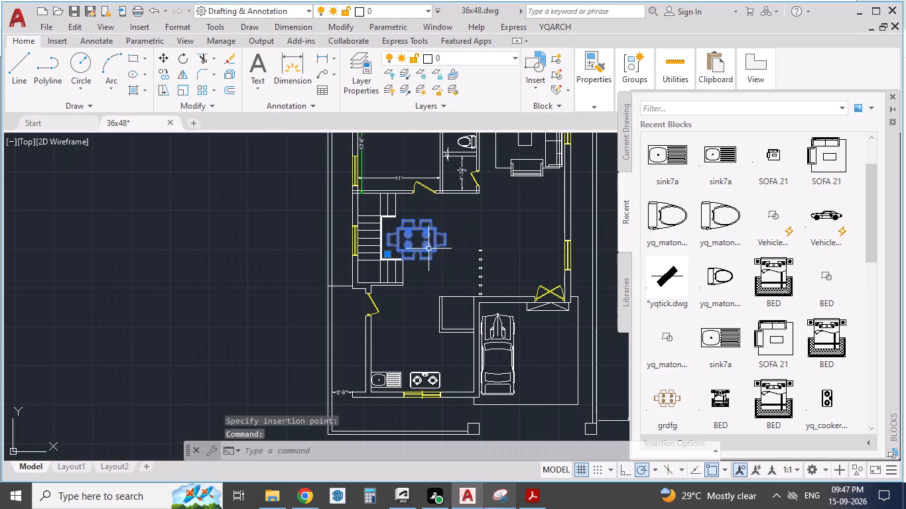
key("Return")
left_click_drag(428, 249, 430, 241)
left_click(430, 241)
After checking the PDF reference, erase the 11' width dimension inside the guest bedroom.
scroll(472, 253, "down", 1)
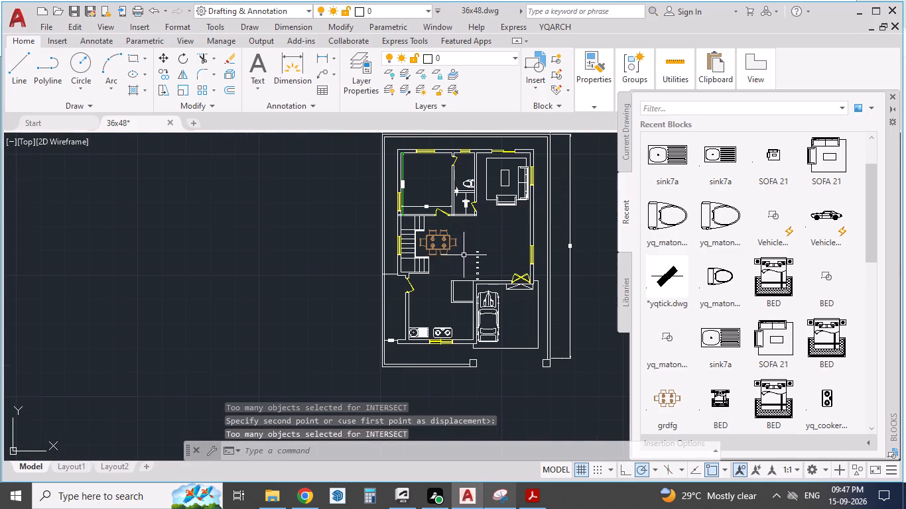
scroll(491, 224, "up", 1)
left_click(531, 490)
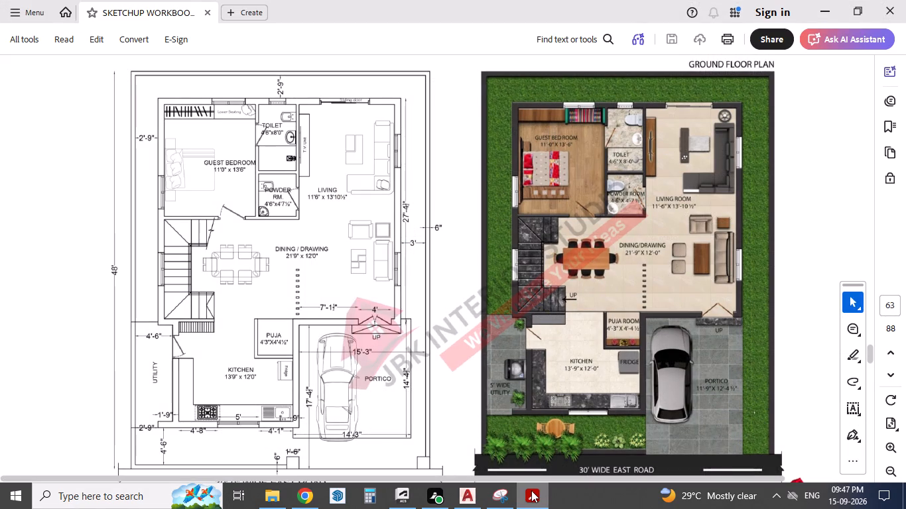
left_click(531, 490)
scroll(336, 367, "down", 1)
scroll(369, 241, "up", 2)
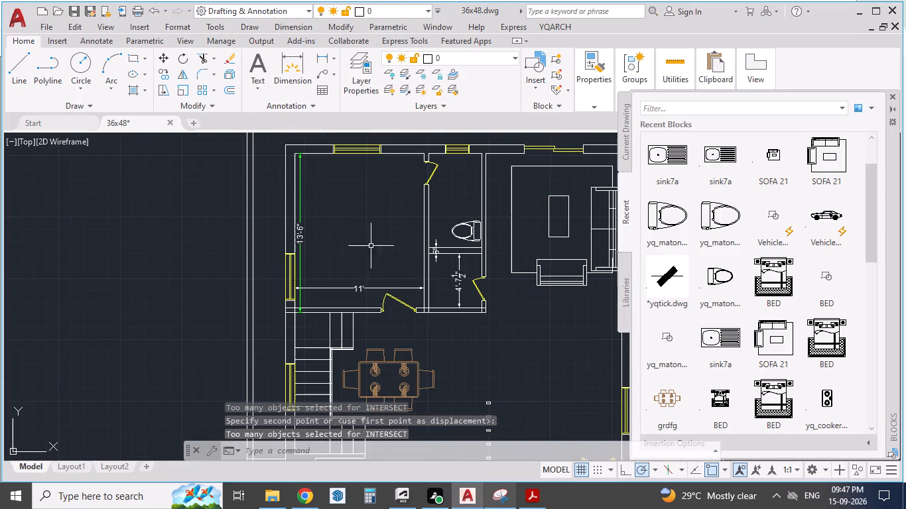
left_click(368, 272)
left_click(348, 294)
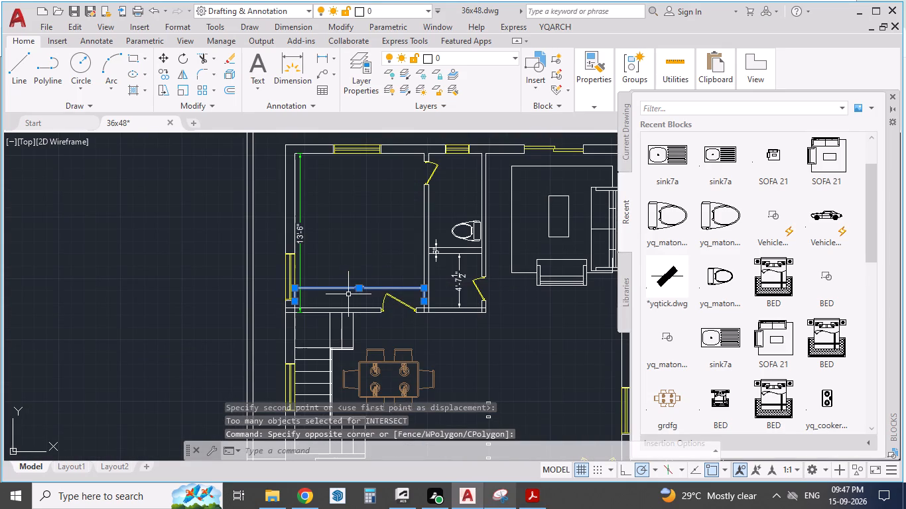
key("Delete")
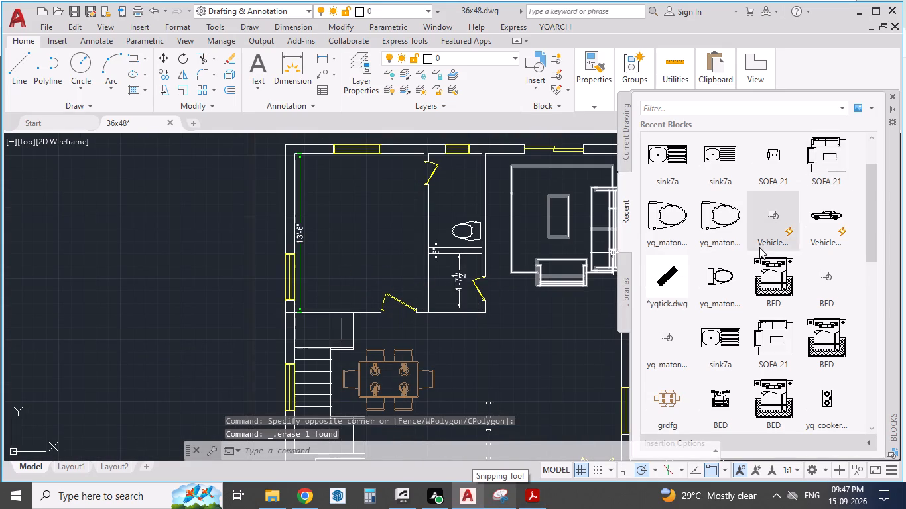
Insert the BED block in the guest bedroom, with its headboard near the window wall.
left_click_drag(725, 396, 724, 396)
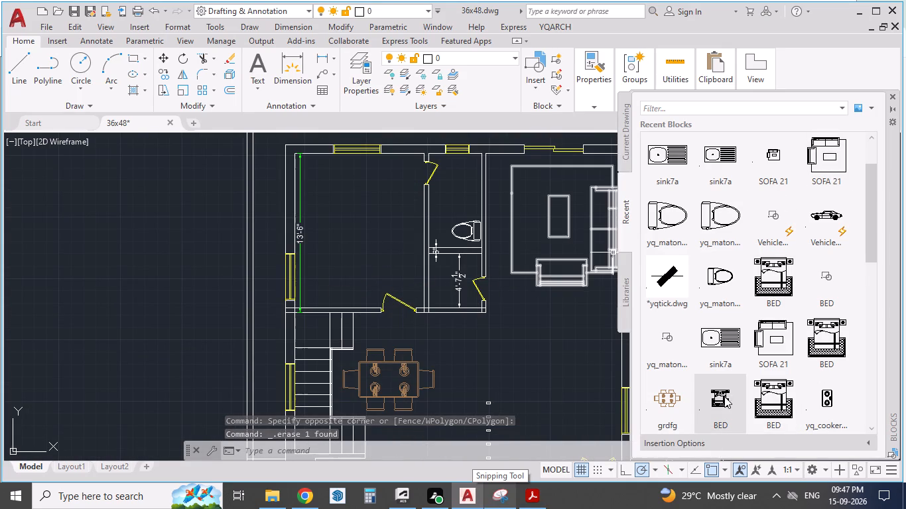
left_click_drag(724, 396, 360, 166)
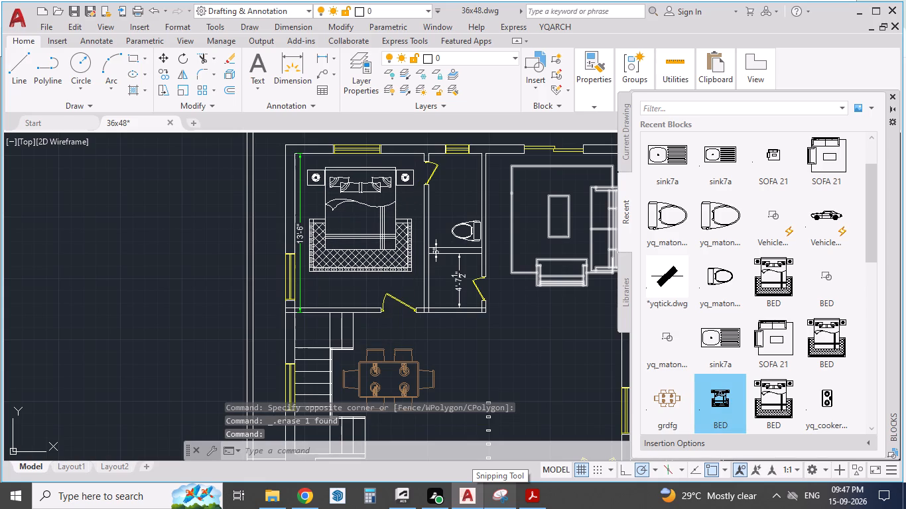
left_click_drag(360, 166, 360, 164)
left_click(360, 164)
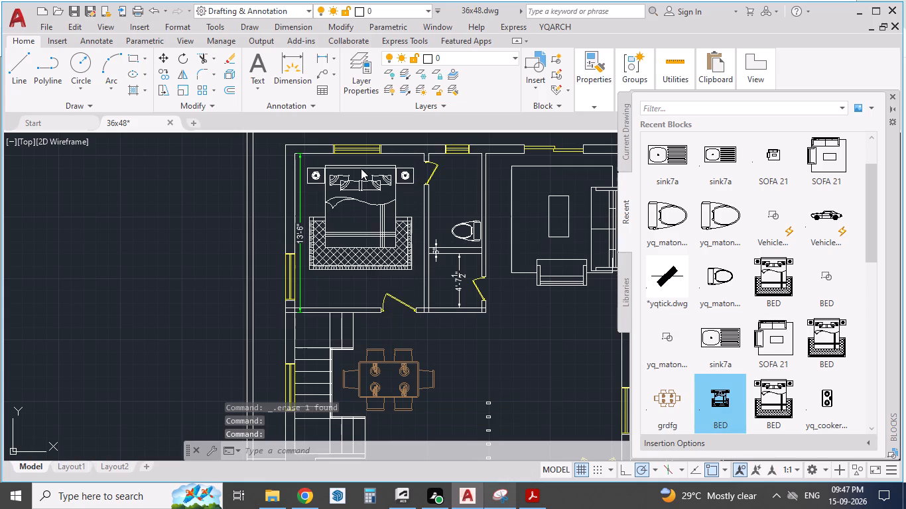
left_click(359, 182)
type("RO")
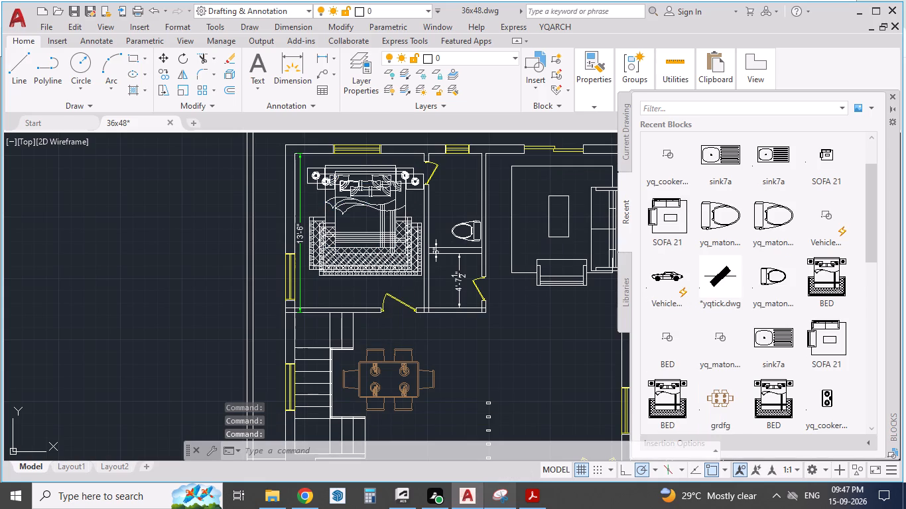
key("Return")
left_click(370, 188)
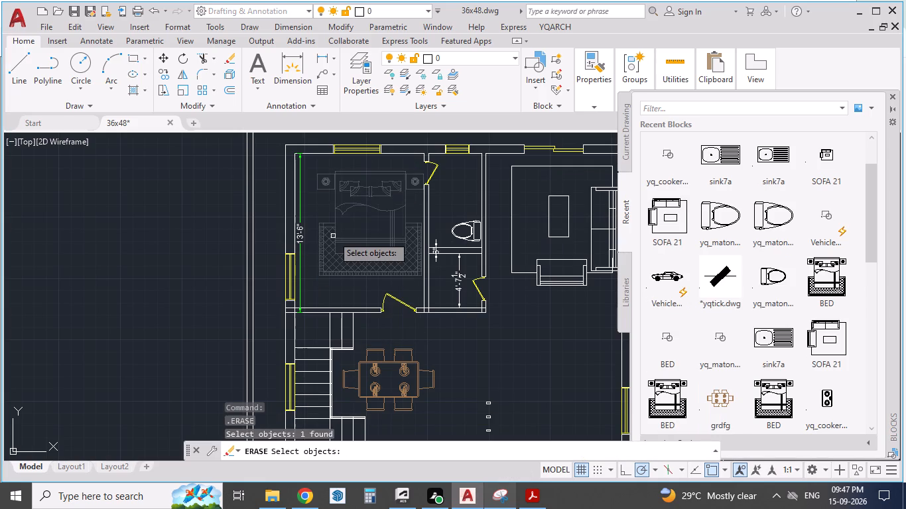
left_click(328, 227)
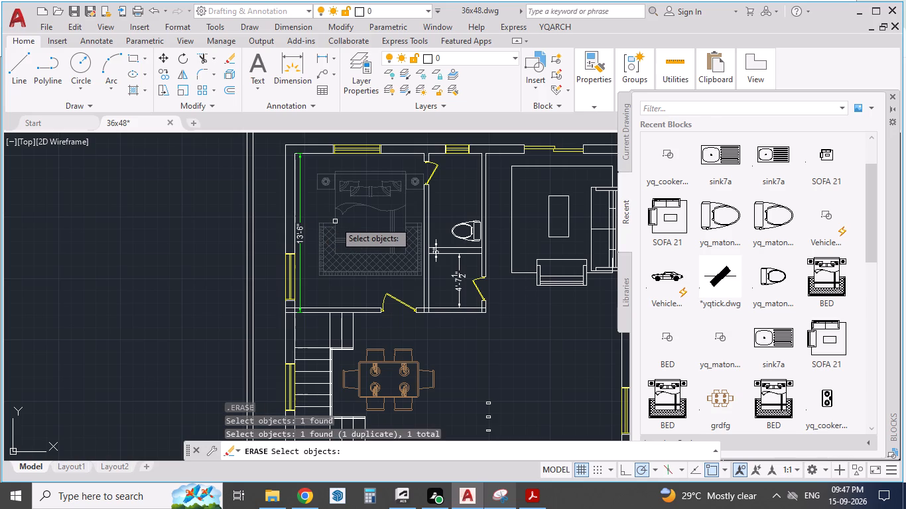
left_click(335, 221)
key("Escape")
Rotate the bed block 90° so its headboard faces the guest bedroom's outer side wall.
left_click(333, 231)
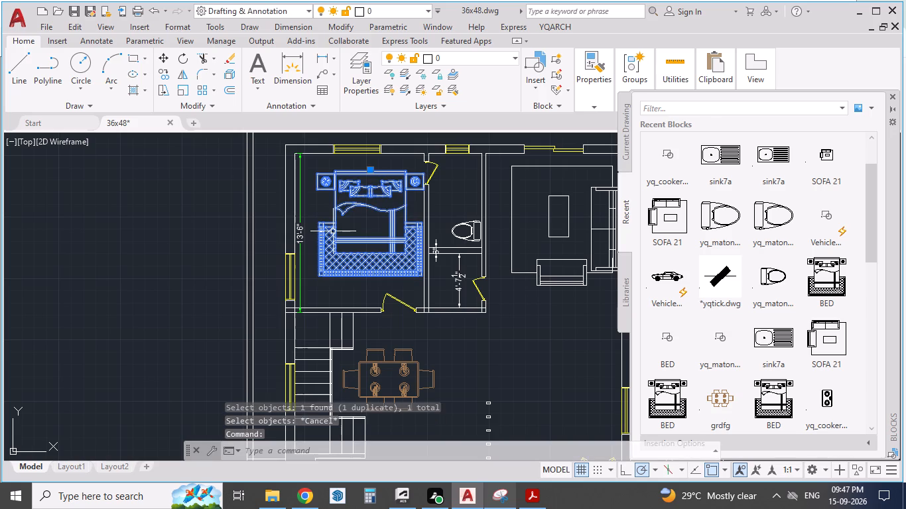
type("RO")
key("Return")
left_click(333, 231)
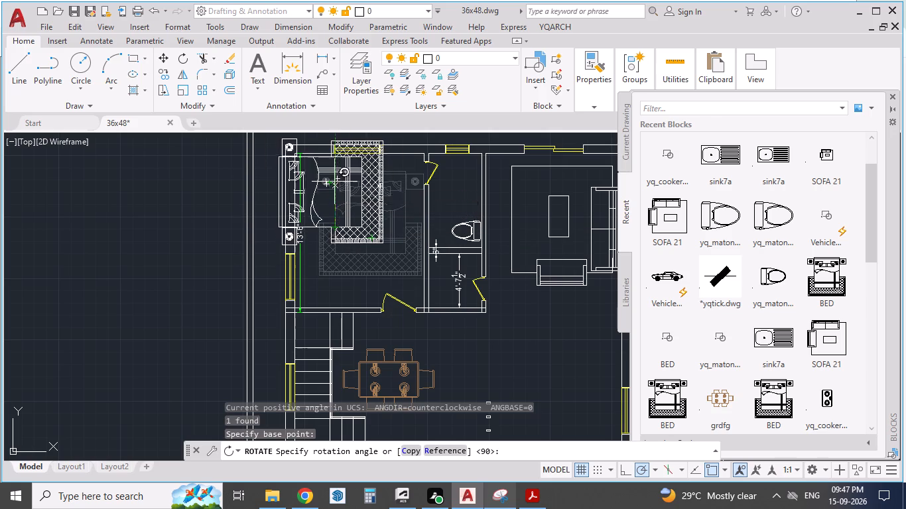
scroll(339, 194, "down", 3)
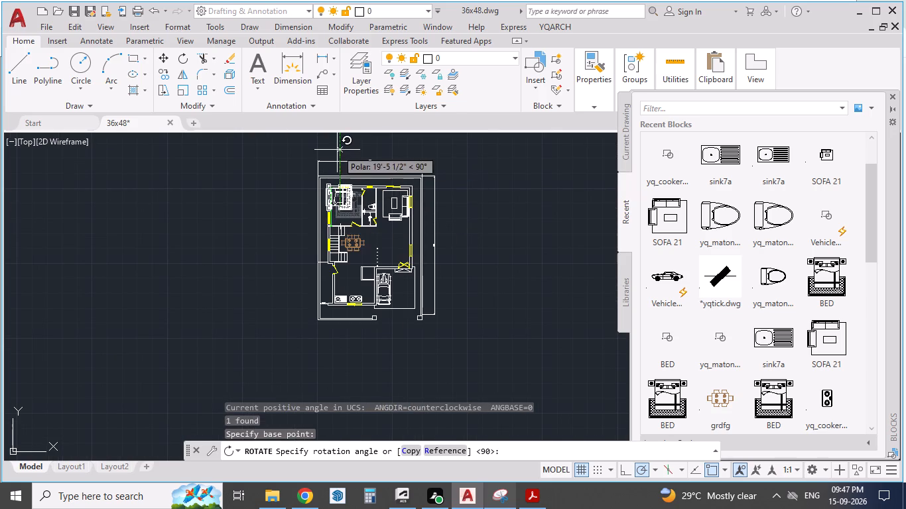
left_click(337, 150)
scroll(350, 190, "up", 2)
Cut the rotated bed block and paste it inside the guest bedroom with its headboard near the outer side wall.
left_click(343, 204)
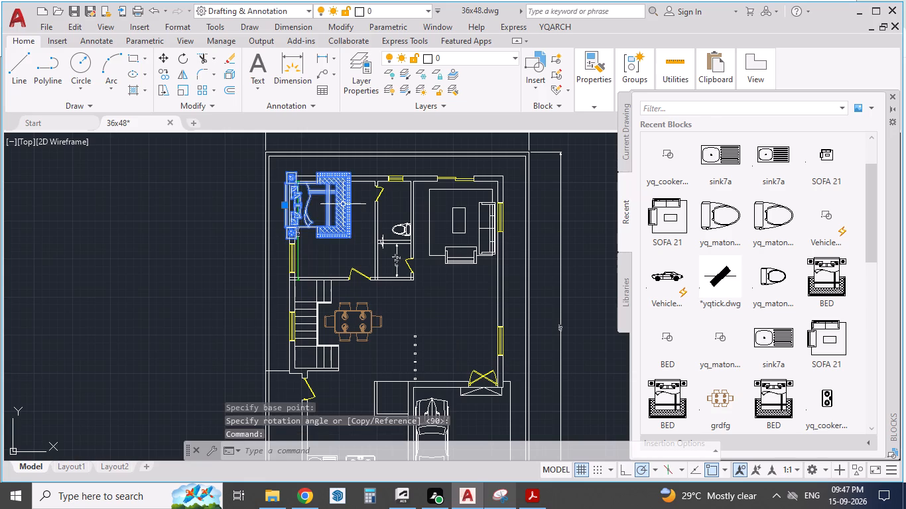
key("ctrl+x")
left_click_drag(343, 204, 346, 237)
scroll(334, 231, "up", 1)
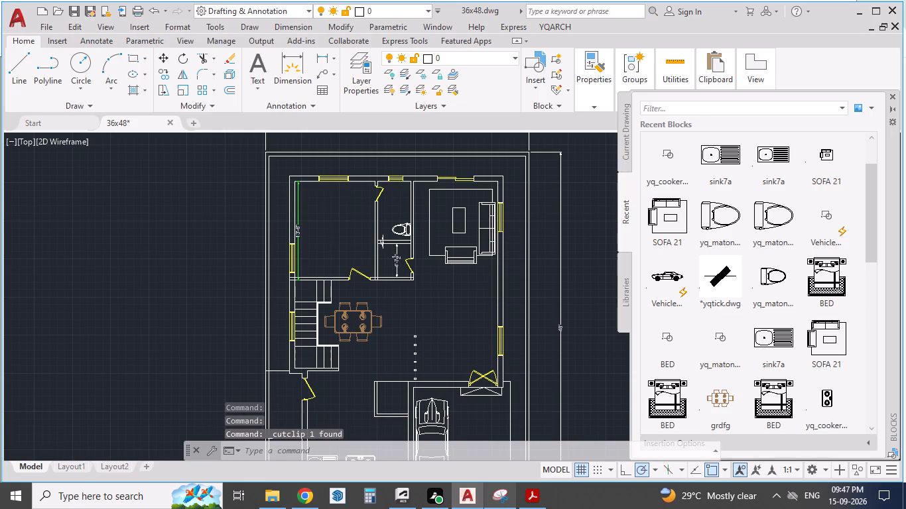
left_click(361, 229)
left_click_drag(318, 237, 318, 236)
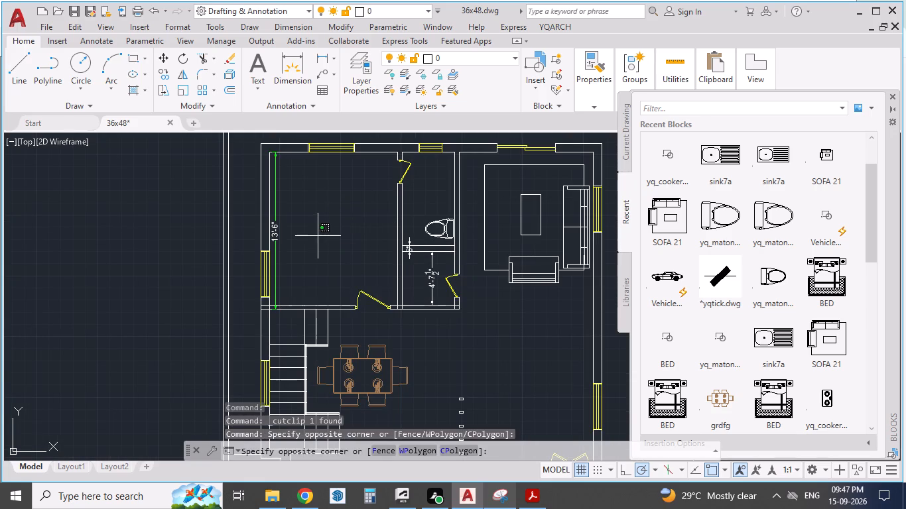
left_click_drag(318, 236, 312, 256)
key("ctrl+v")
left_click(281, 278)
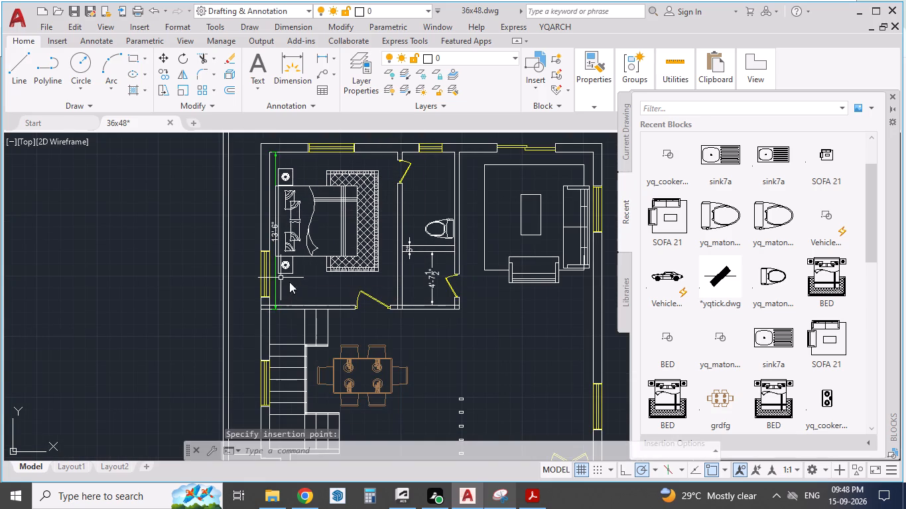
Examine the ground floor and first floor plans in the PDF reference, including the GROUND FLOOR PLAN title, and return to the drawing.
left_click(531, 498)
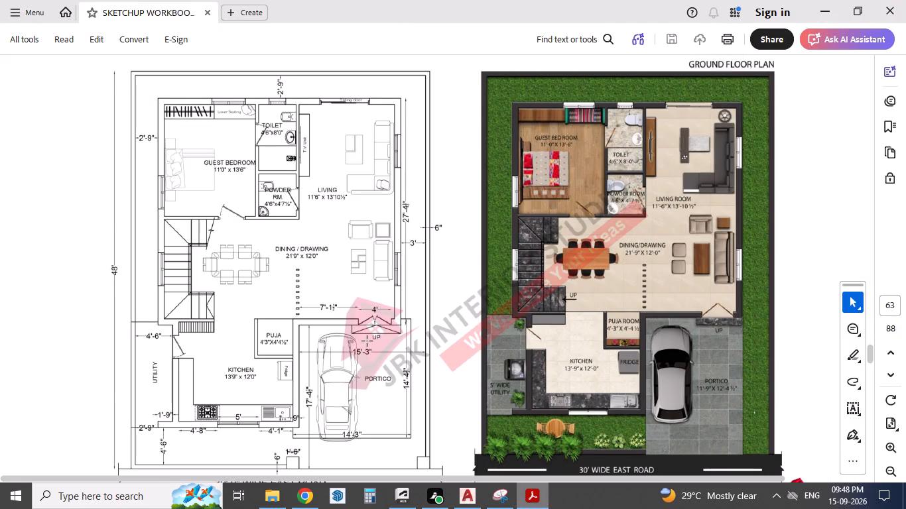
left_click_drag(368, 341, 385, 342)
scroll(381, 284, "down", 2)
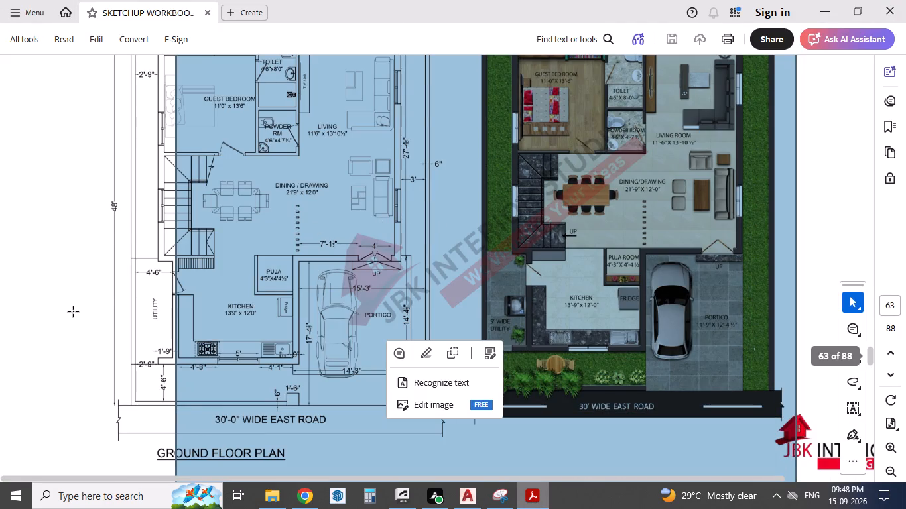
left_click(74, 312)
left_click(144, 453)
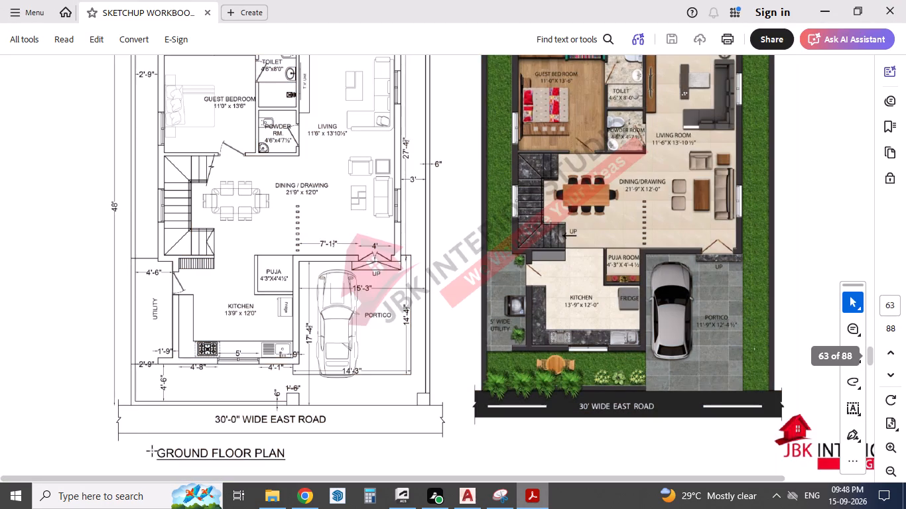
left_click_drag(150, 447, 245, 458)
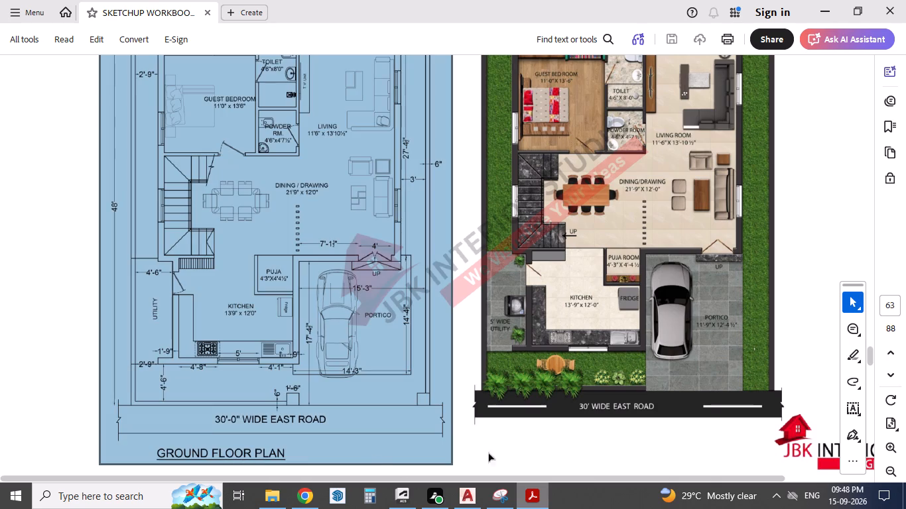
left_click(552, 442)
double_click(479, 451)
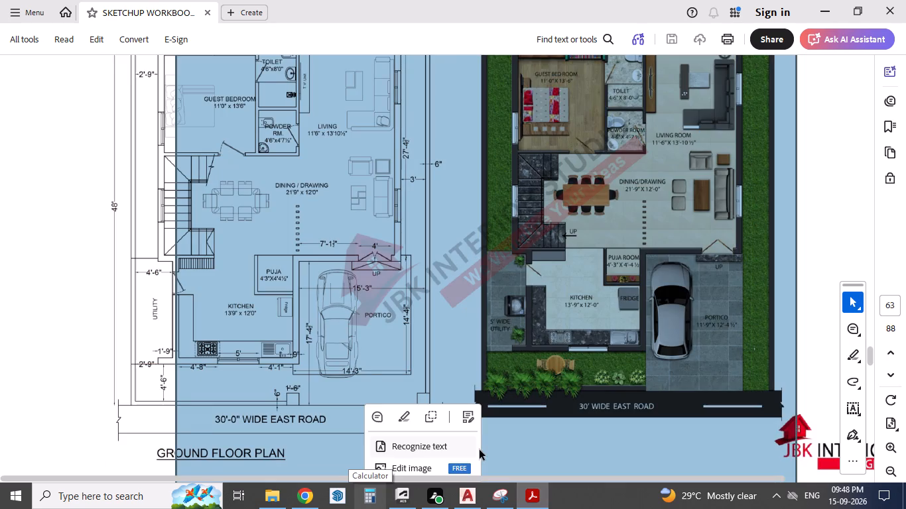
left_click(0, 380)
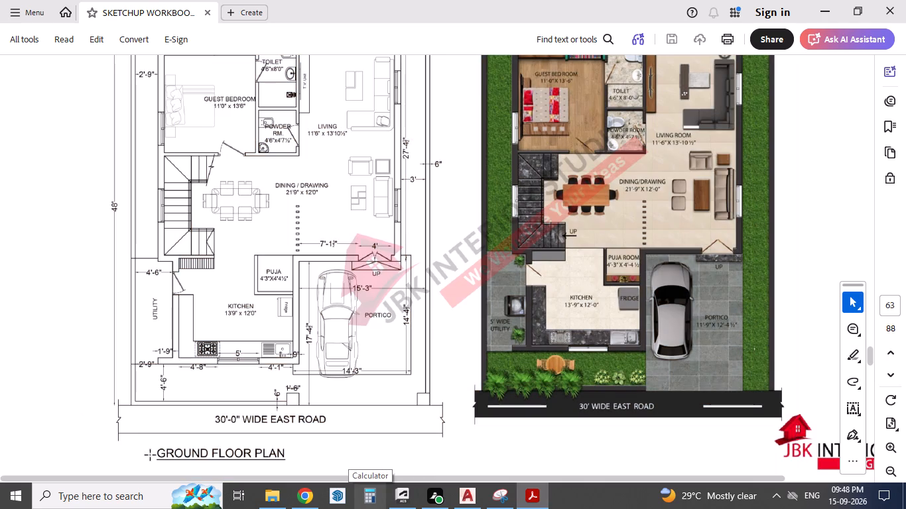
left_click_drag(156, 456, 279, 458)
left_click(280, 453)
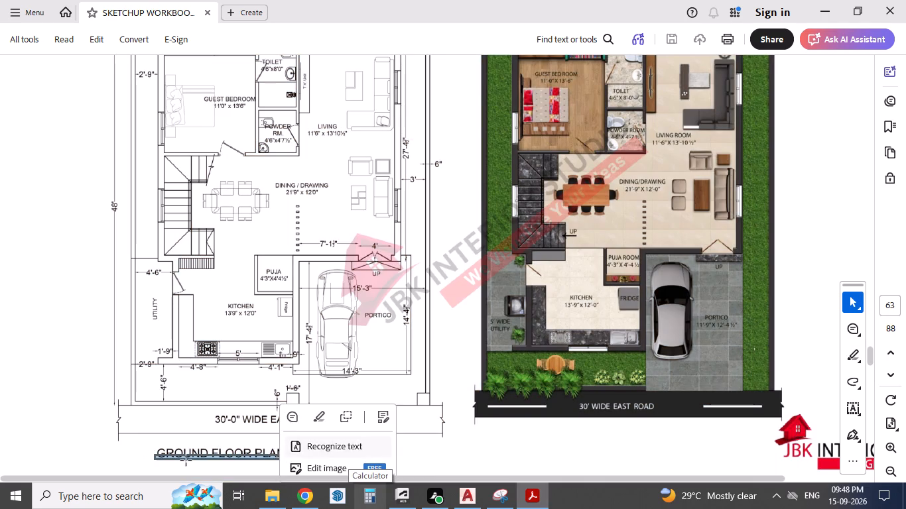
left_click(86, 420)
scroll(351, 430, "down", 1)
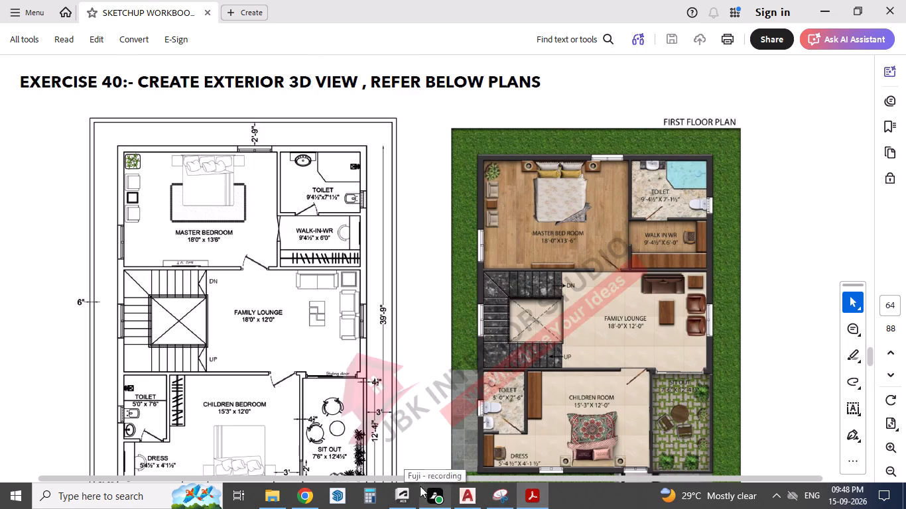
scroll(352, 204, "down", 3)
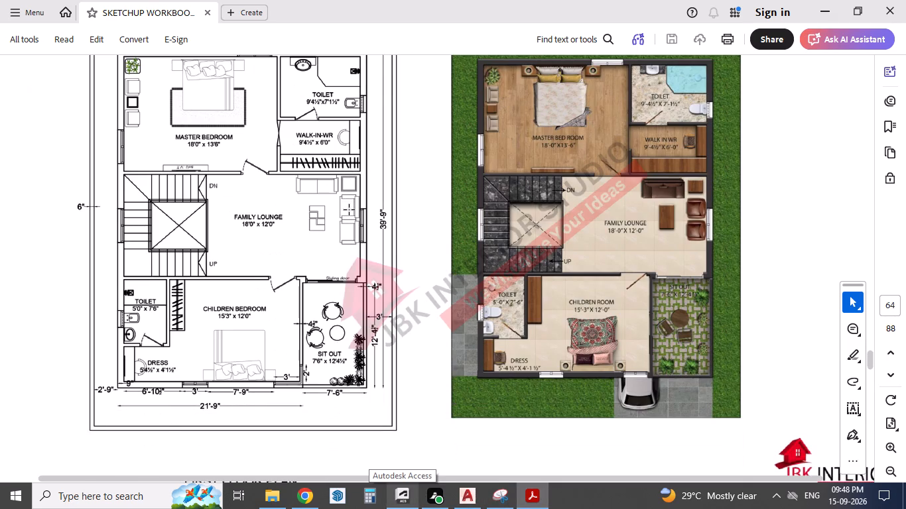
scroll(361, 249, "up", 3)
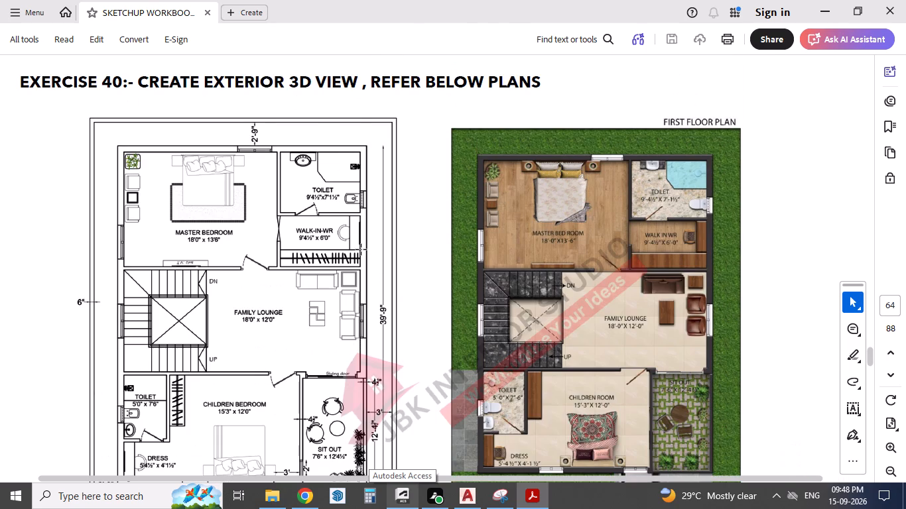
scroll(361, 250, "up", 2)
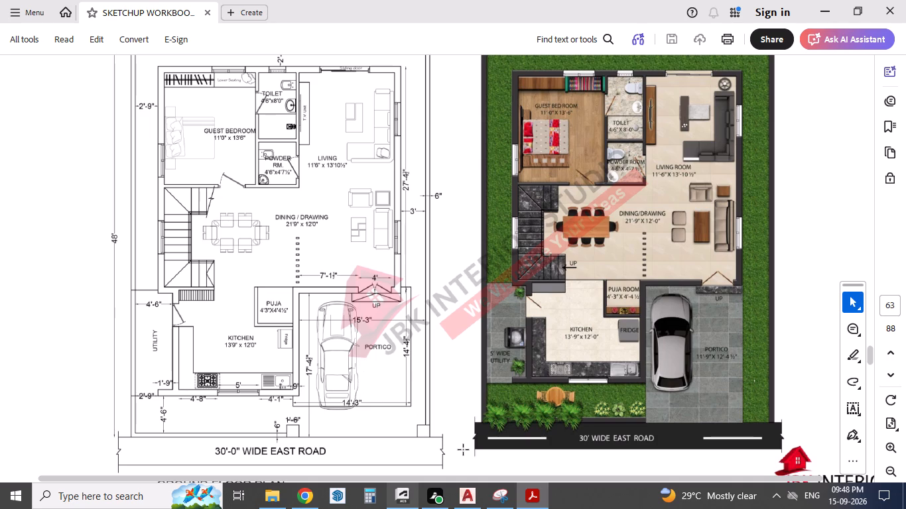
left_click(463, 508)
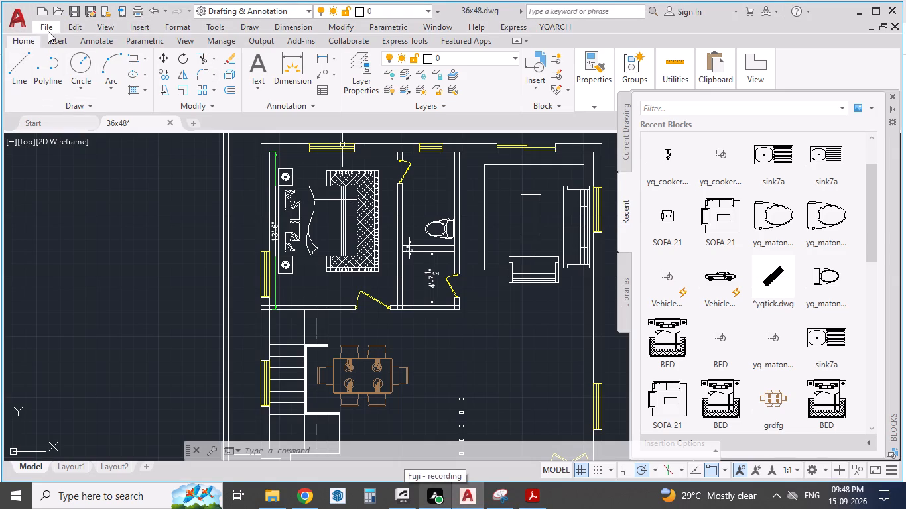
Open the drawing 26x32_recover.
left_click(21, 22)
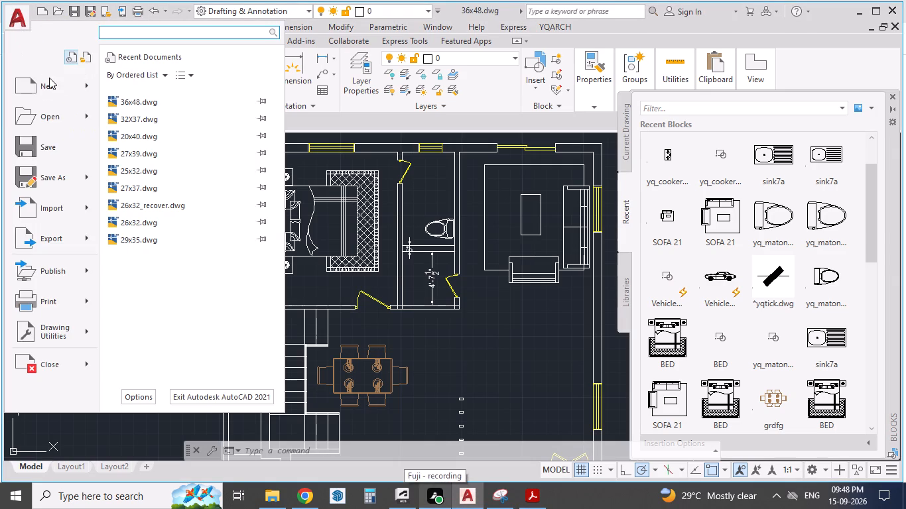
left_click(49, 111)
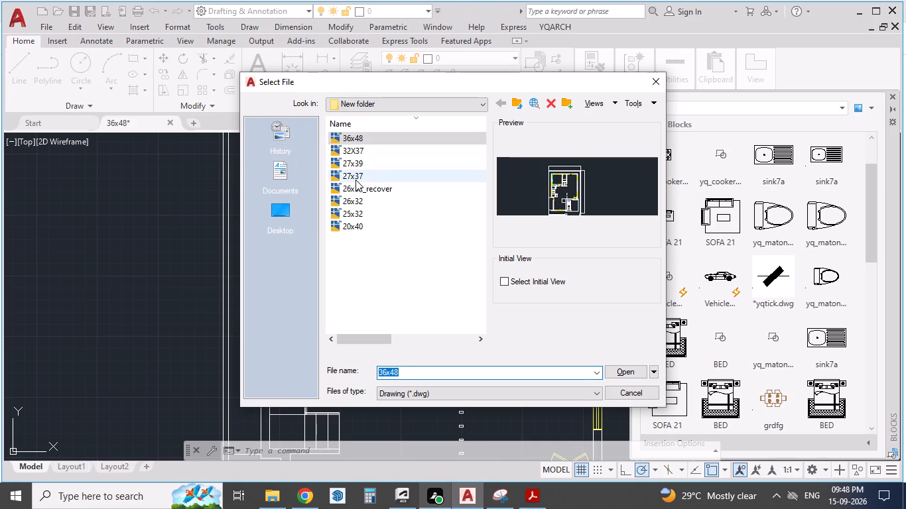
double_click(356, 186)
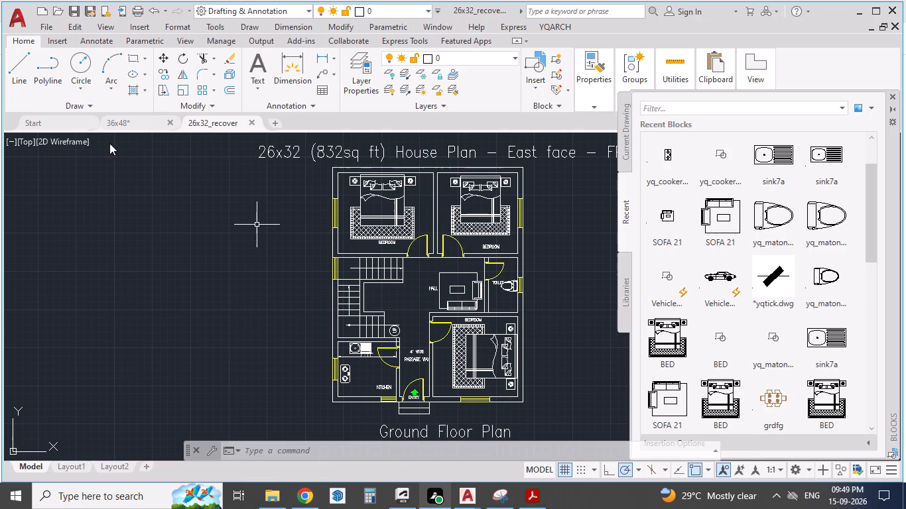
Copy the Ground Floor Plan title from 26x32_recover and paste it below the kitchen in the 36x48 drawing.
left_click(418, 429)
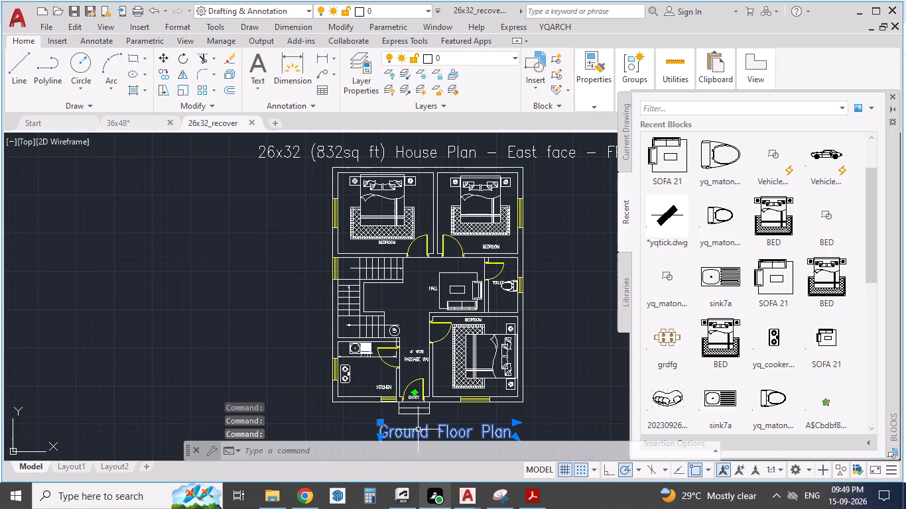
key("ctrl+c")
left_click_drag(418, 429, 352, 352)
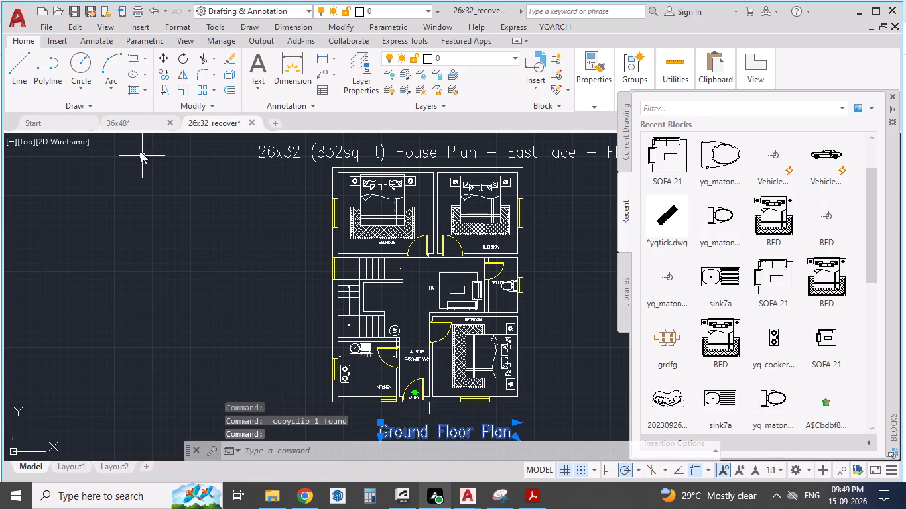
left_click(133, 121)
left_click(134, 121)
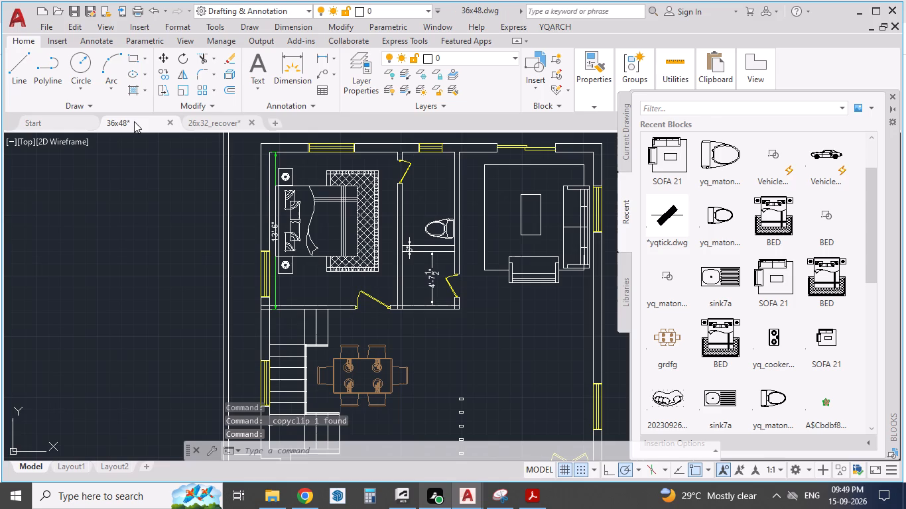
scroll(221, 146, "down", 4)
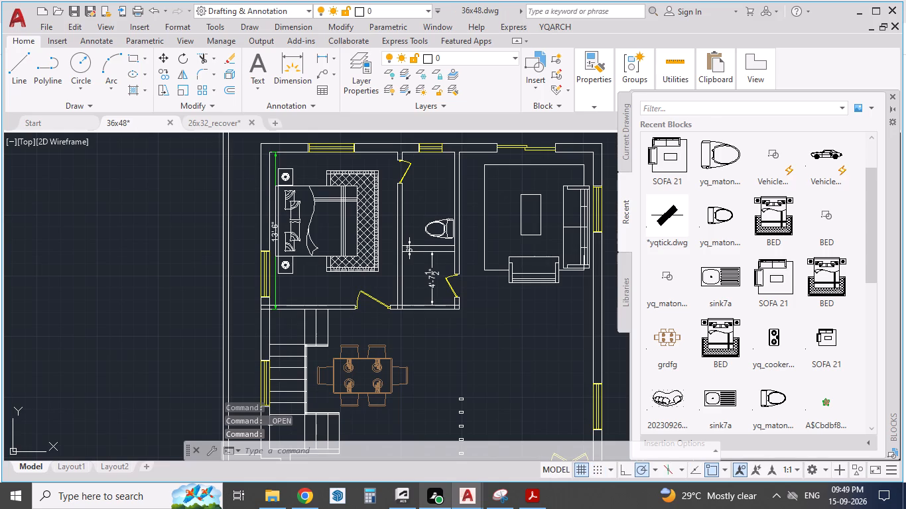
scroll(251, 168, "down", 2)
scroll(261, 272, "up", 1)
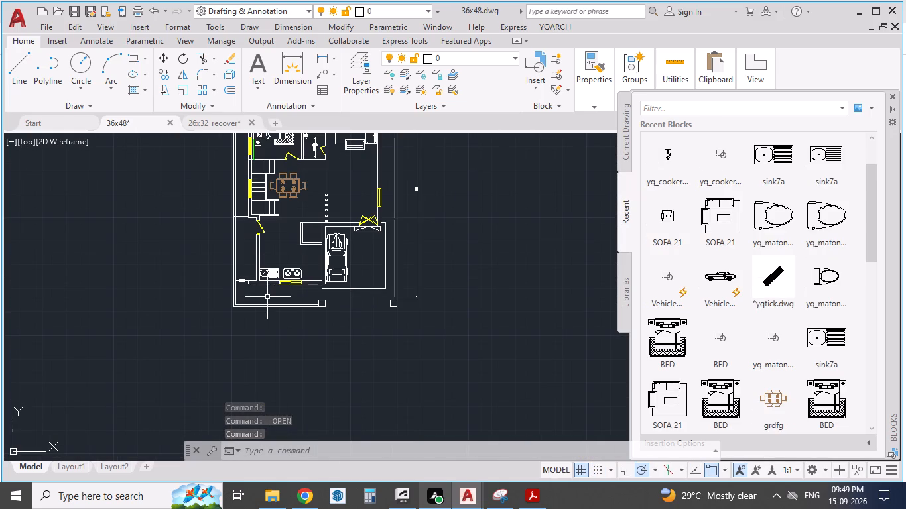
key("ctrl+v")
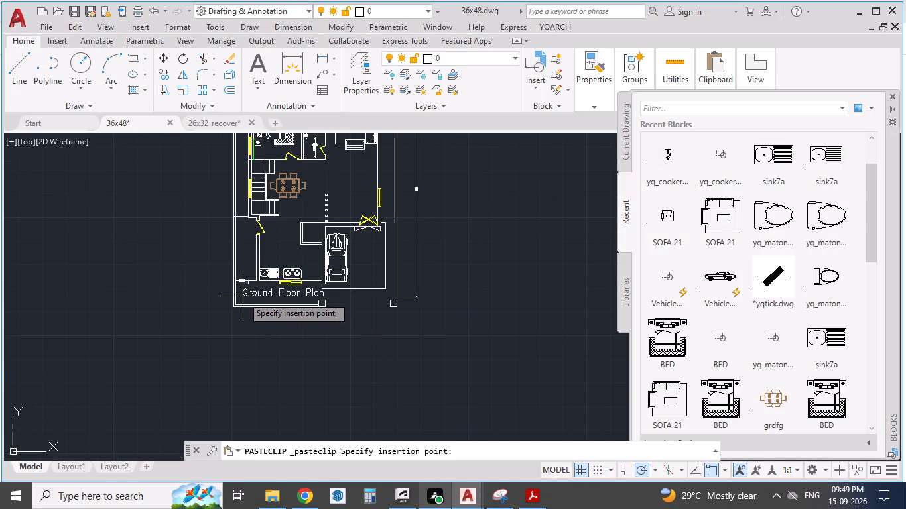
left_click(243, 296)
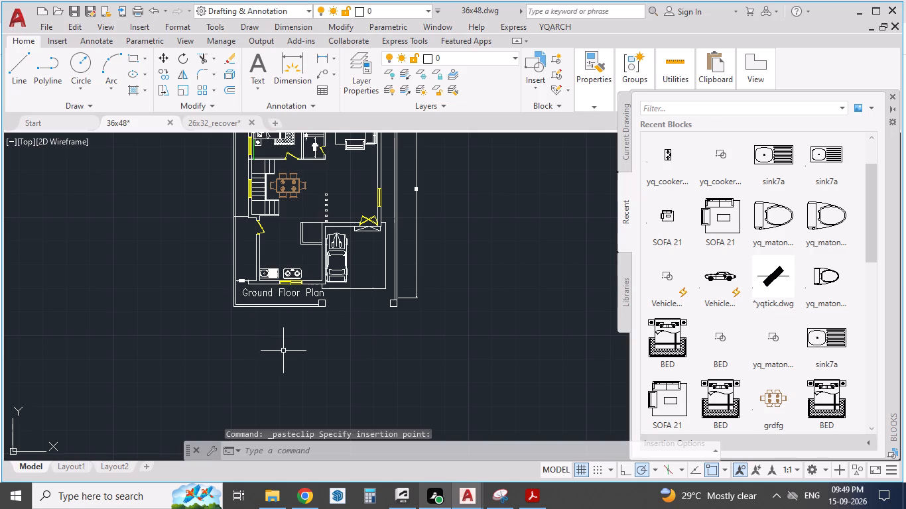
Draw a horizontal road line below the floor plan and stretch its end beyond the utility-side compound wall.
key("l")
key("Return")
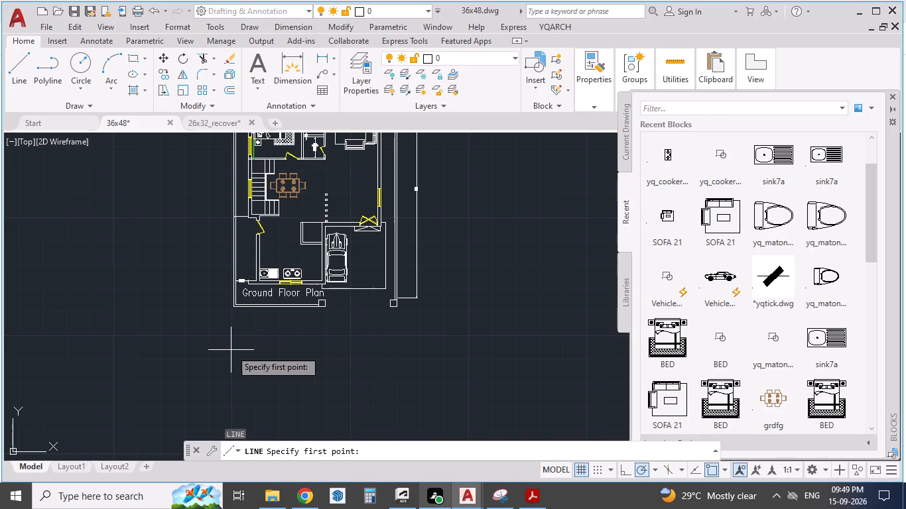
left_click(229, 361)
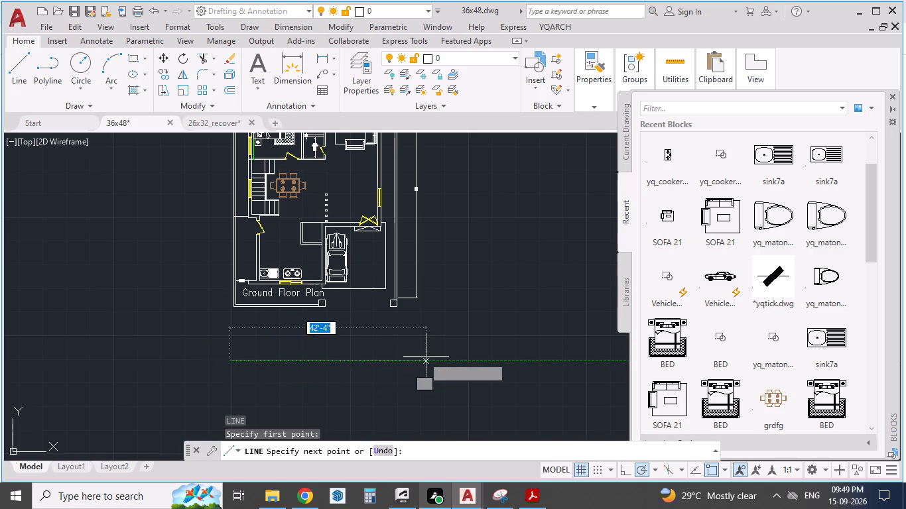
left_click(470, 365)
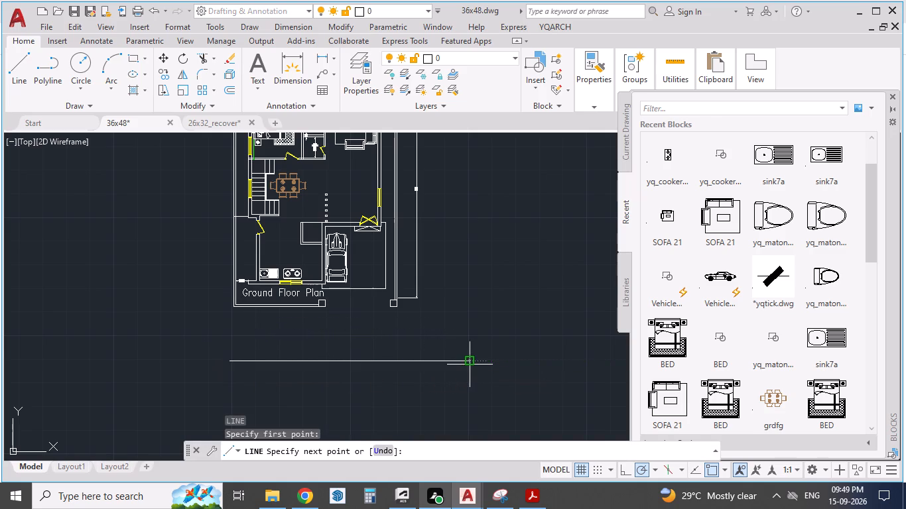
key("Return")
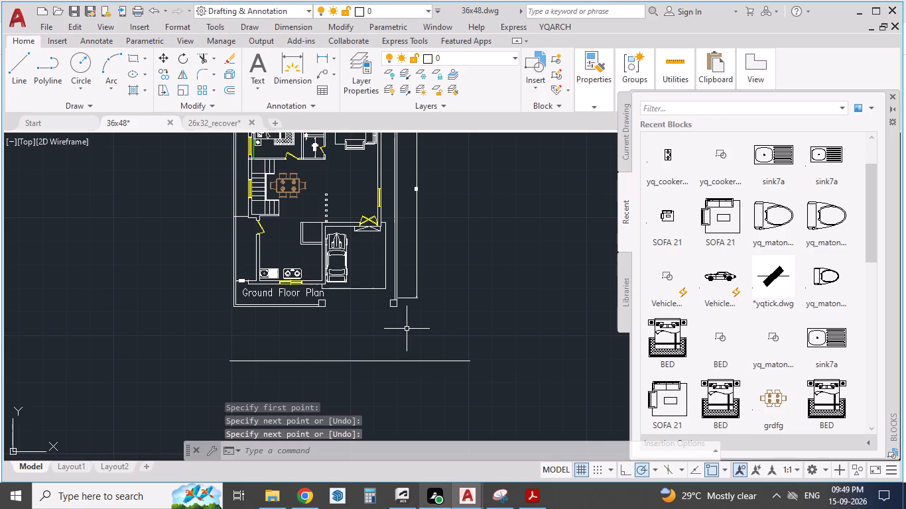
left_click(312, 361)
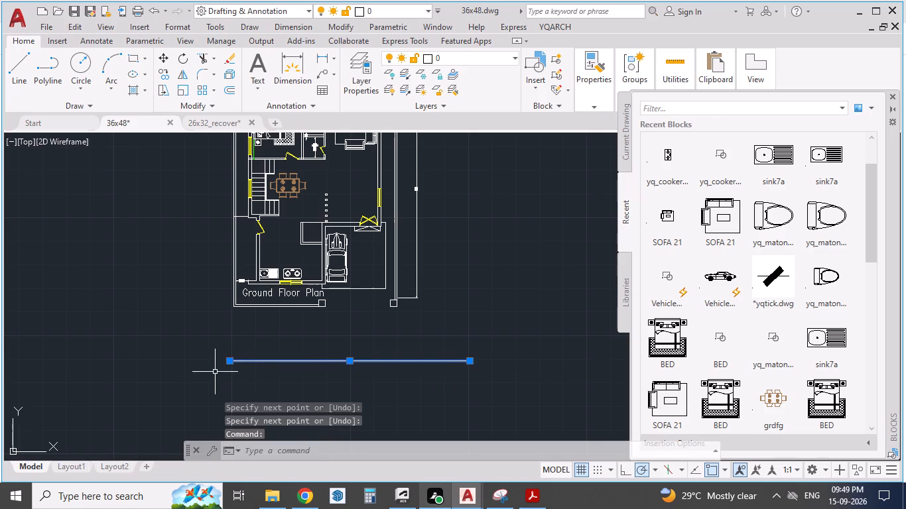
left_click_drag(228, 363, 190, 361)
left_click(190, 361)
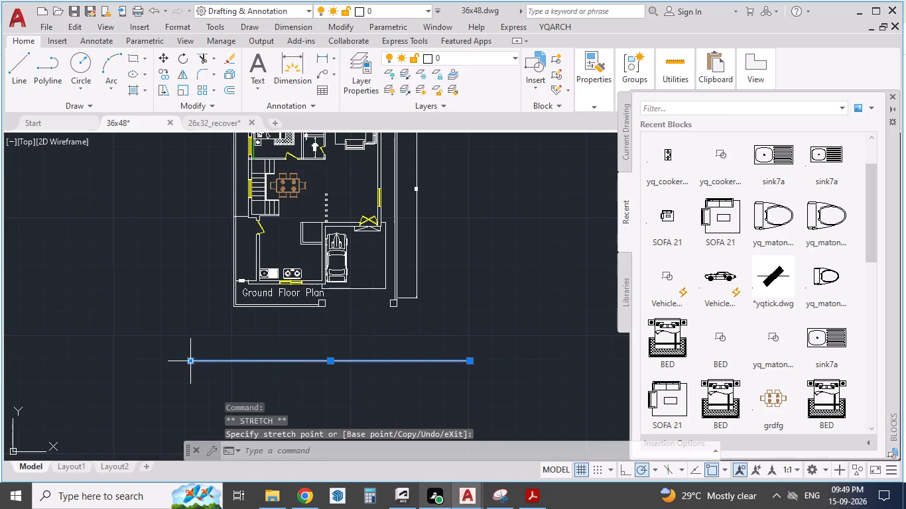
Copy the road line and move the copy up close to the outer edge of the front compound wall.
left_click(228, 363)
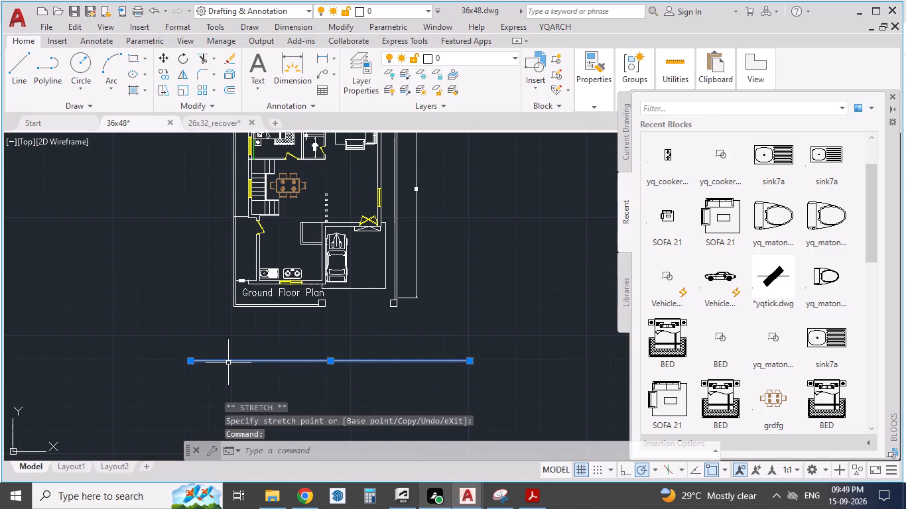
key("ctrl+c")
key("ctrl+v")
left_click_drag(220, 349, 218, 337)
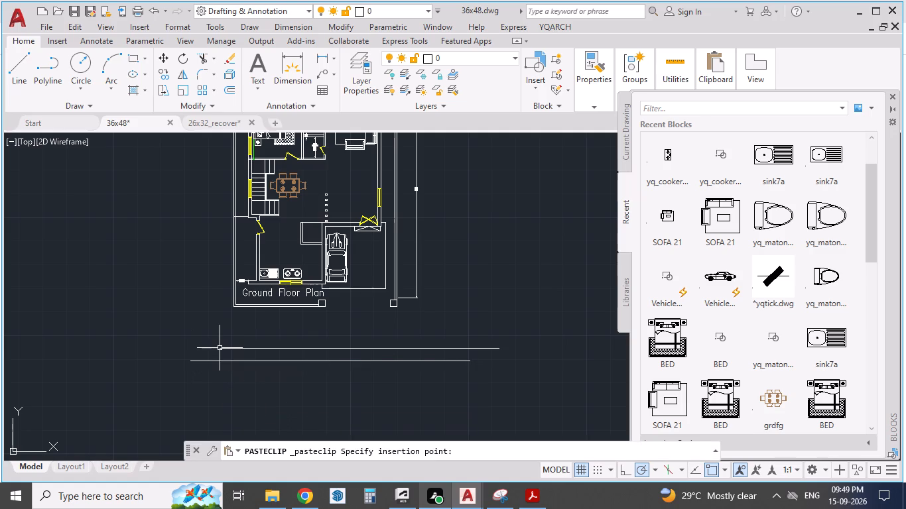
left_click(233, 349)
key("m")
key("Return")
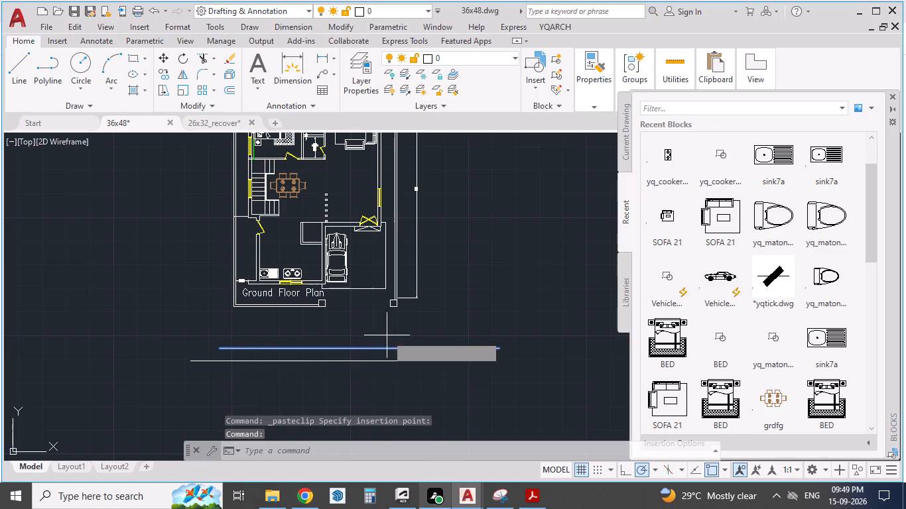
scroll(454, 312, "up", 1)
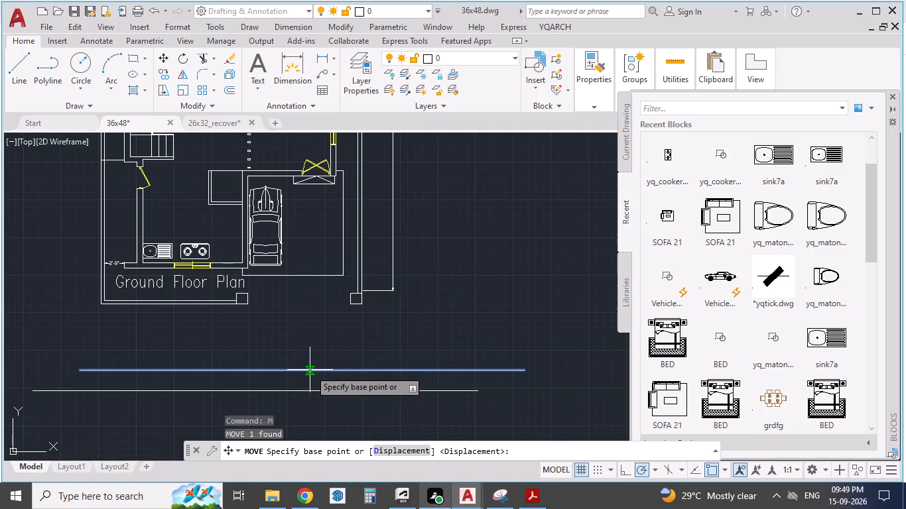
left_click_drag(310, 370, 266, 306)
left_click(266, 306)
scroll(279, 300, "up", 2)
scroll(210, 315, "up", 1)
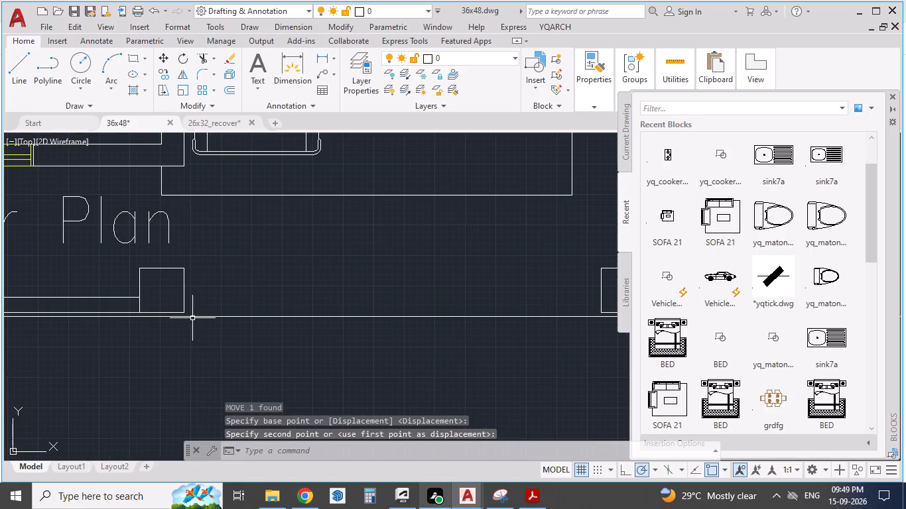
Move the copied road line up onto the lower edge of the gate pillar and front compound wall.
scroll(303, 289, "down", 3)
scroll(304, 289, "up", 1)
scroll(304, 289, "down", 1)
scroll(261, 299, "up", 3)
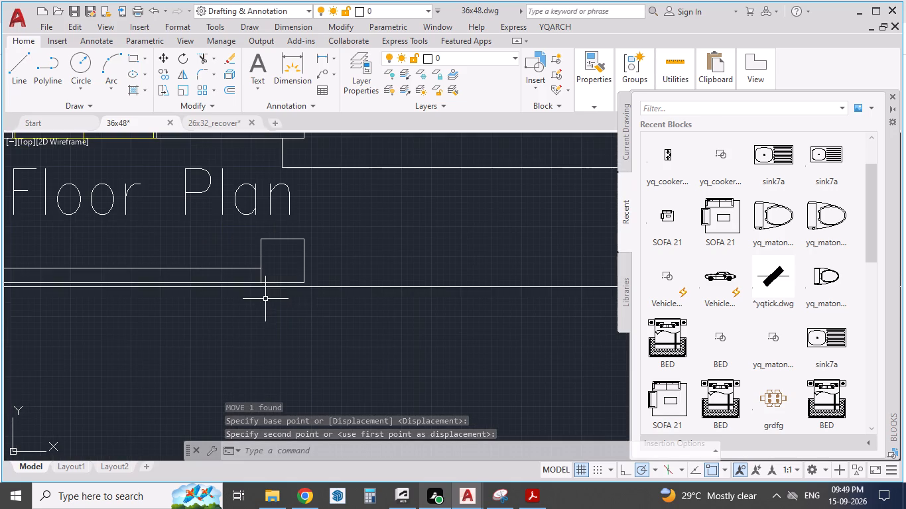
left_click(309, 286)
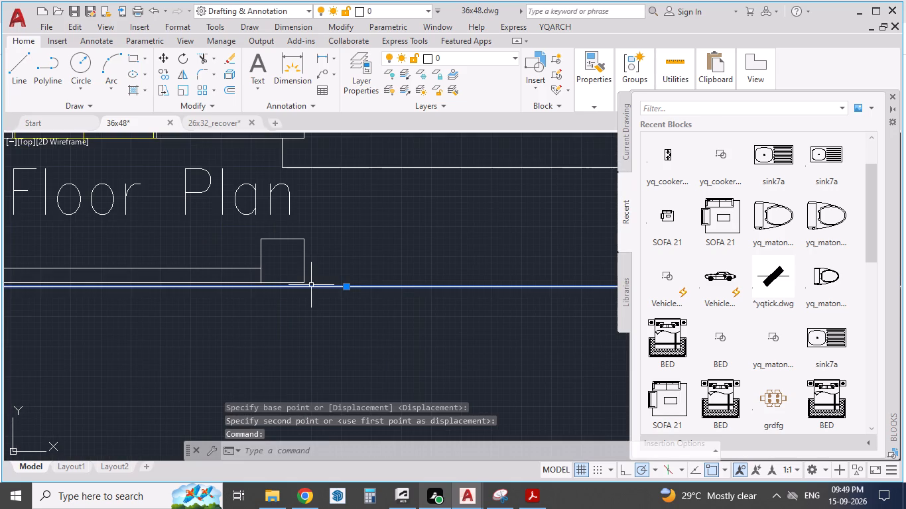
key("m")
key("Return")
scroll(297, 275, "up", 2)
left_click_drag(302, 298, 312, 288)
left_click(312, 287)
scroll(368, 289, "down", 5)
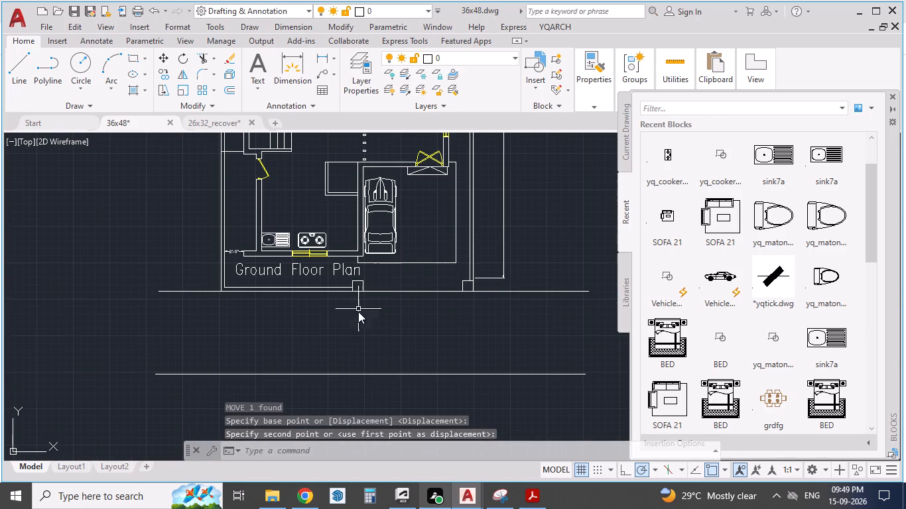
Check the road label in the PDF reference and place a copy of the Ground Floor Plan title between the two road lines.
left_click(534, 495)
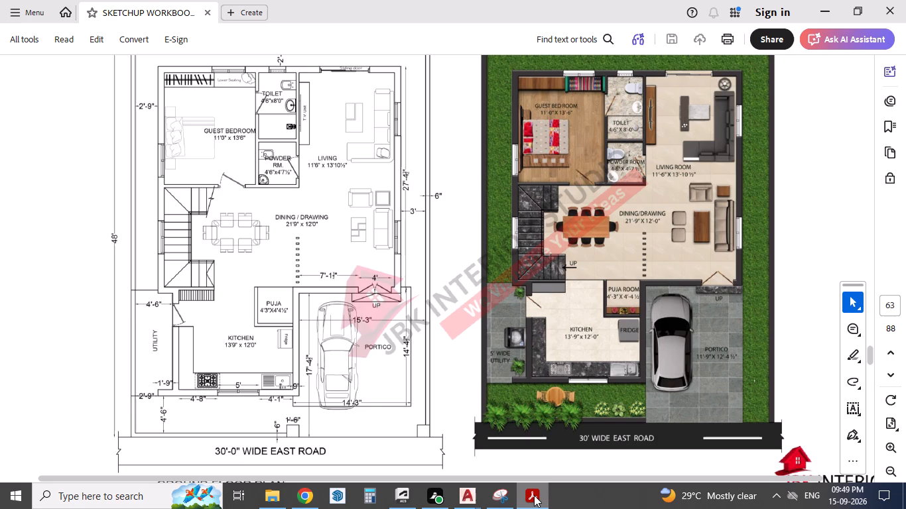
left_click(534, 495)
scroll(386, 250, "down", 1)
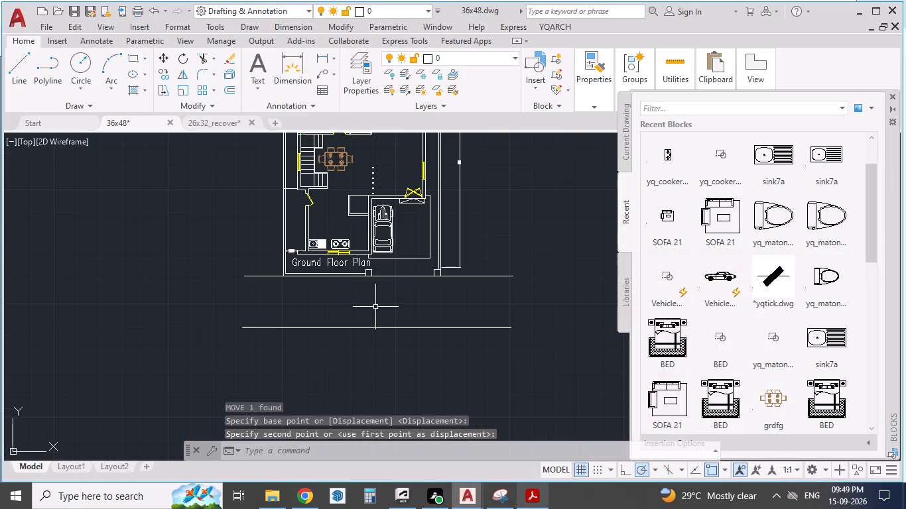
left_click(333, 266)
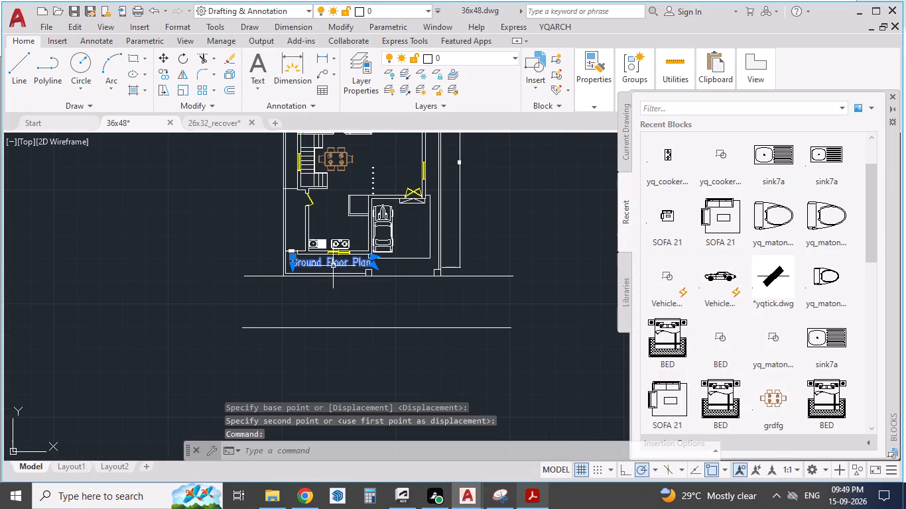
key("ctrl+c")
key("ctrl+v")
left_click_drag(333, 266, 316, 316, "ctrl")
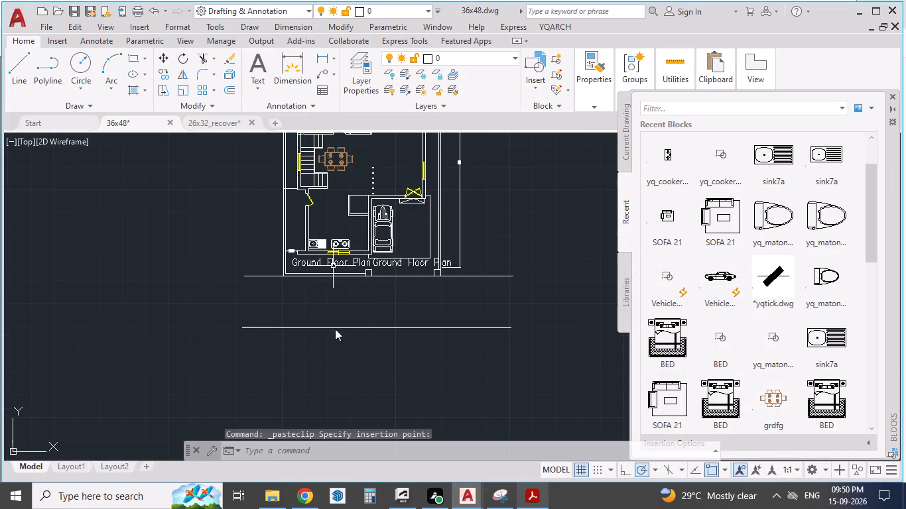
left_click(369, 264)
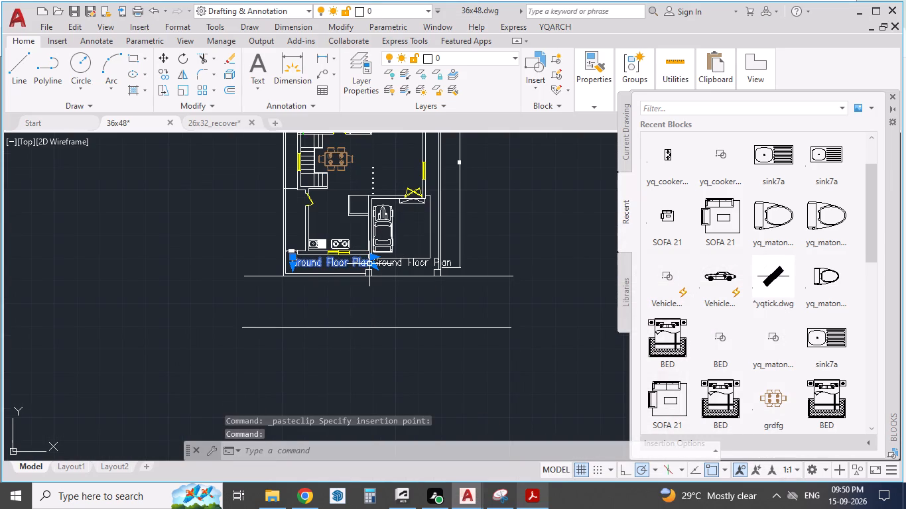
left_click(391, 266)
key("Escape")
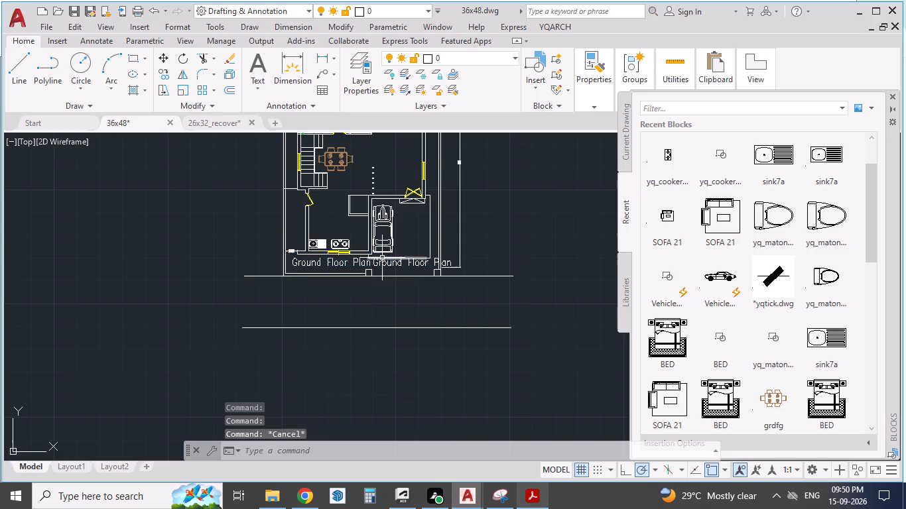
key("Escape")
scroll(393, 254, "up", 1)
left_click(395, 266)
key("ctrl+x")
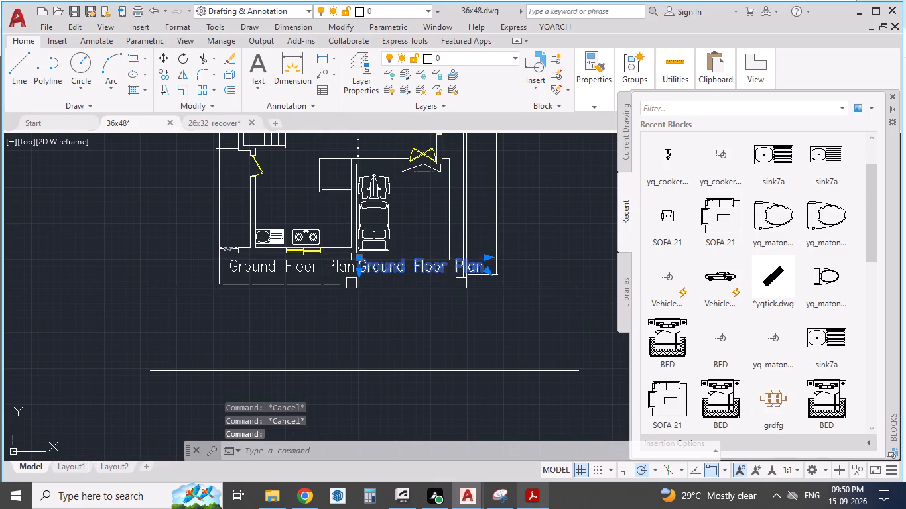
key("ctrl+v")
double_click(324, 337, "ctrl")
Place the title copy between the two road lines and replace its text with 30' ROAD.
left_click(339, 336)
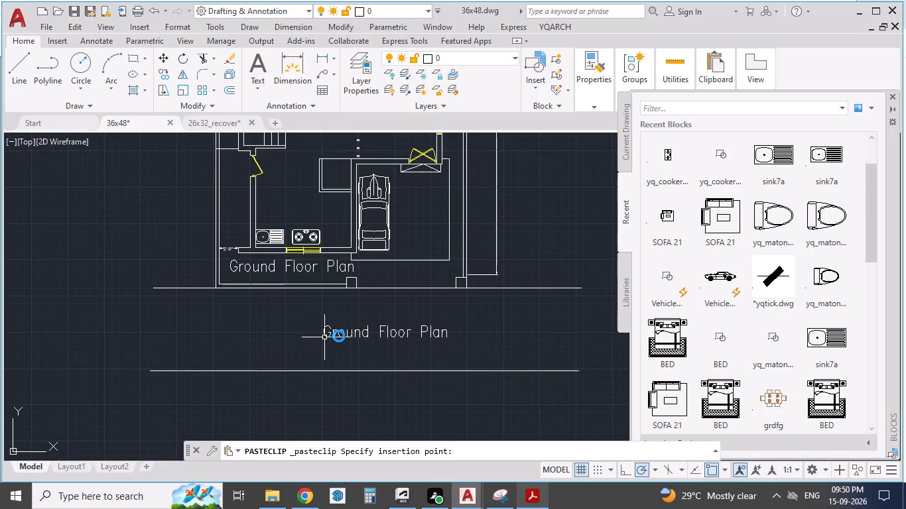
triple_click(360, 333)
left_click(360, 332)
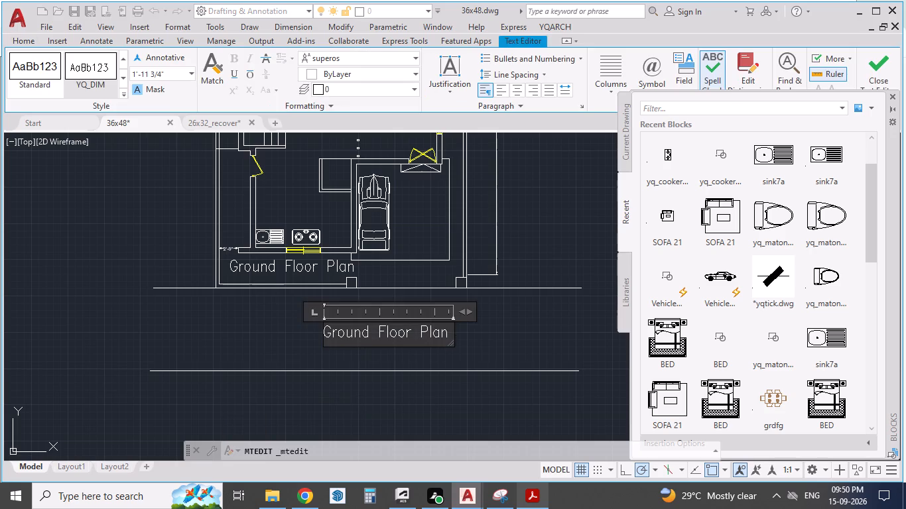
left_click_drag(448, 332, 178, 327)
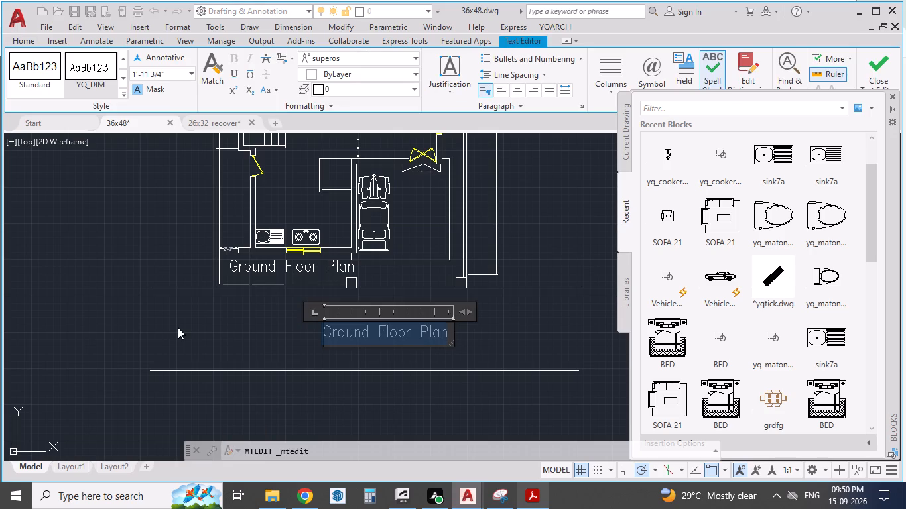
type("30")
type("'")
key("space")
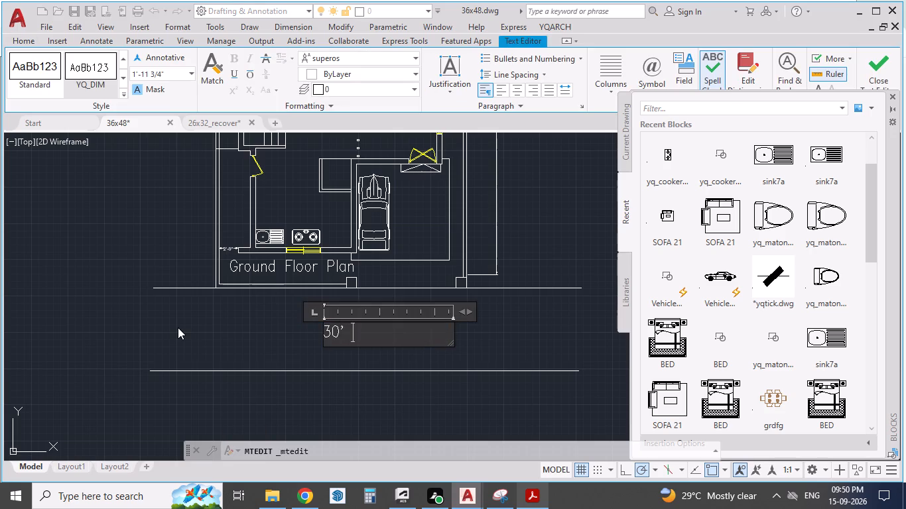
type("ROAD")
left_click_drag(468, 313, 458, 311)
left_click_drag(458, 311, 414, 300)
left_click(462, 335)
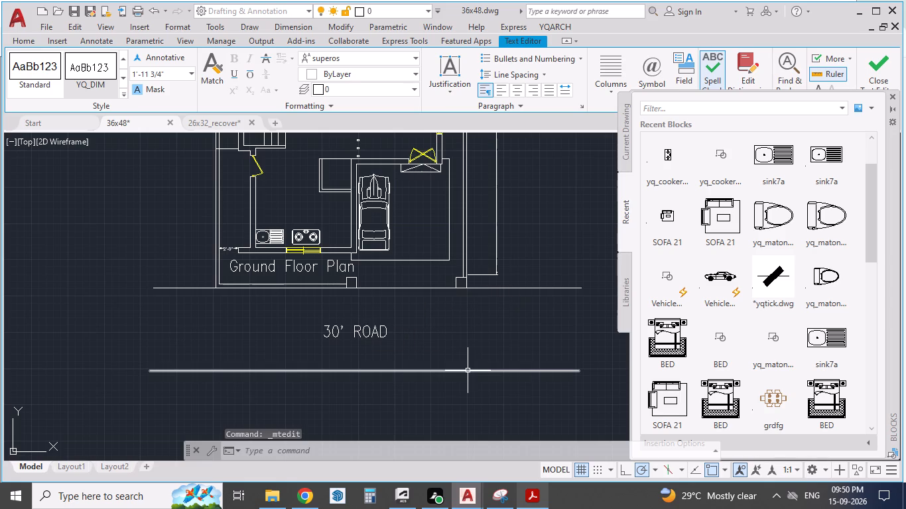
Check the road ends in the PDF reference and draw a vertical line closing the road on the utility side.
left_click(537, 488)
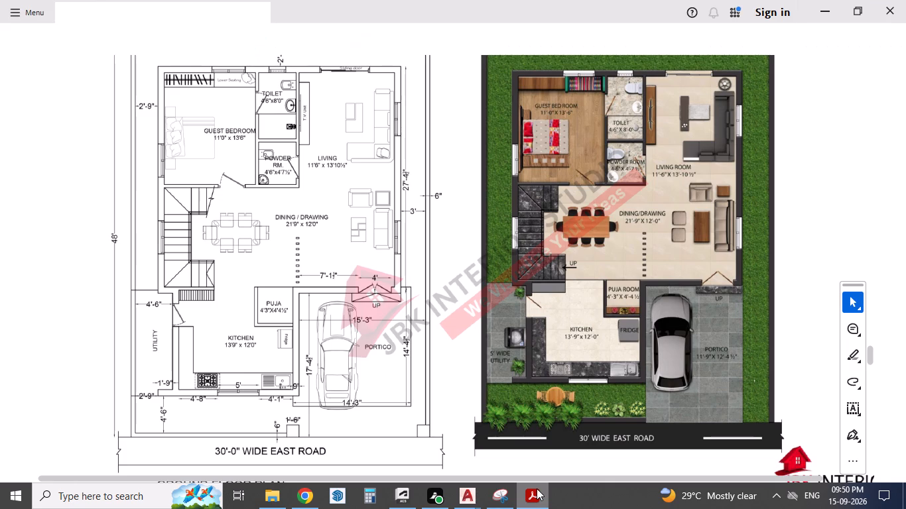
left_click(537, 488)
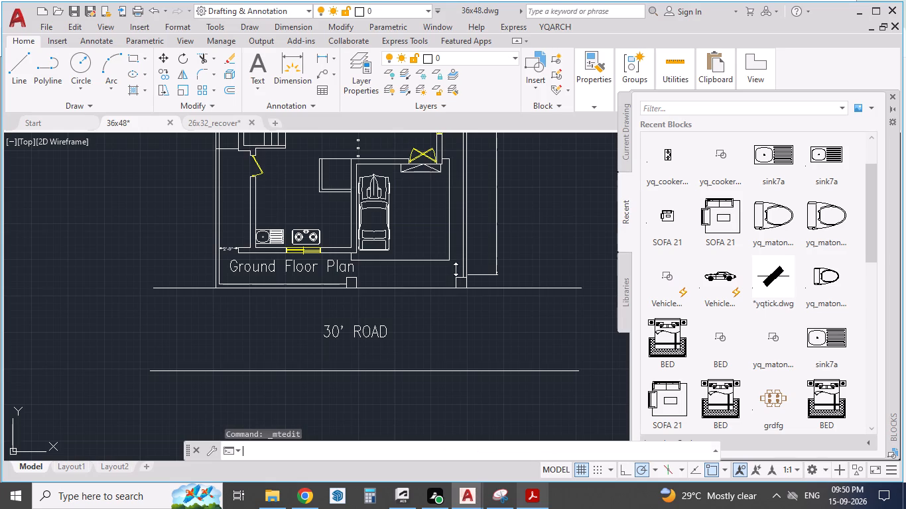
scroll(294, 284, "down", 1)
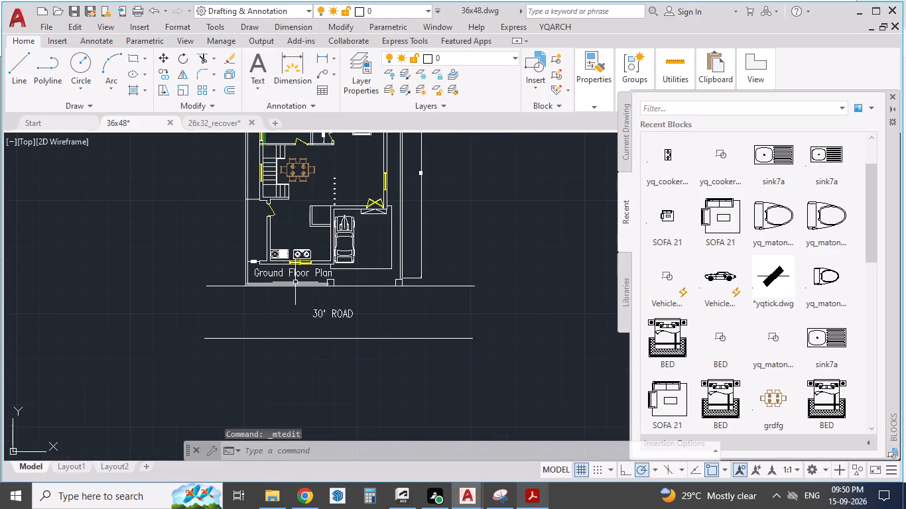
scroll(295, 282, "down", 1)
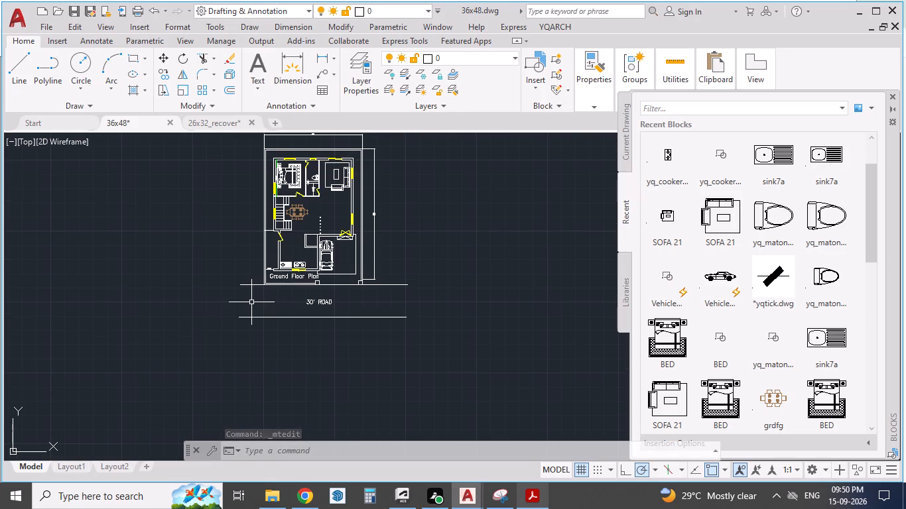
key("l")
key("Return")
scroll(245, 324, "up", 1)
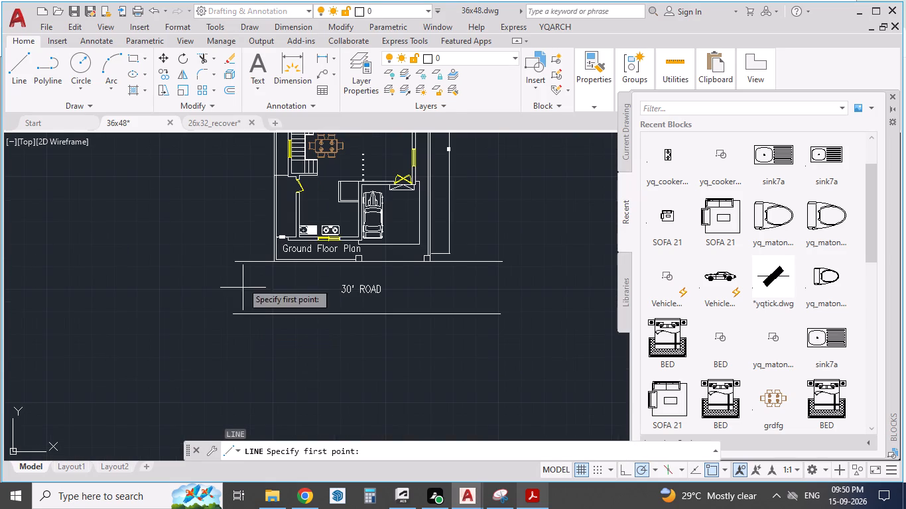
left_click(236, 261)
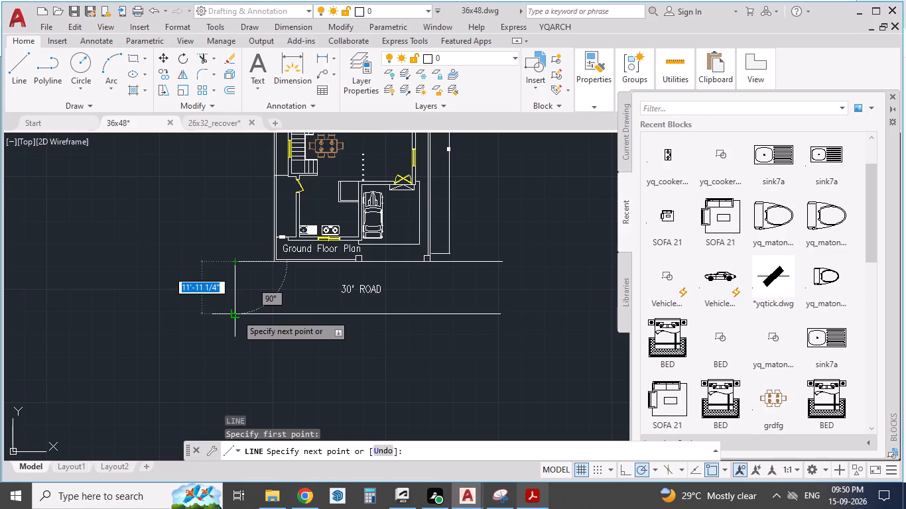
left_click(236, 314)
key("Return")
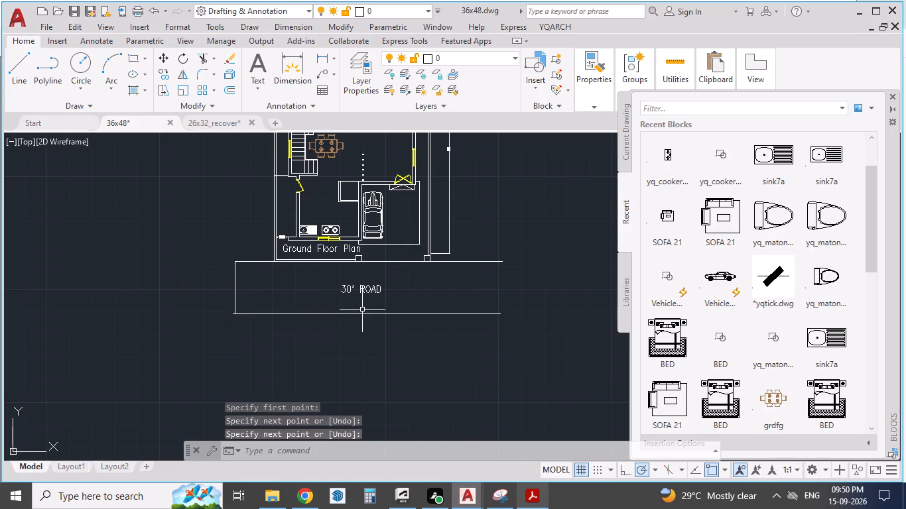
Draw a vertical line between the two road lines to close the road's end on the portico side.
key("l")
key("Return")
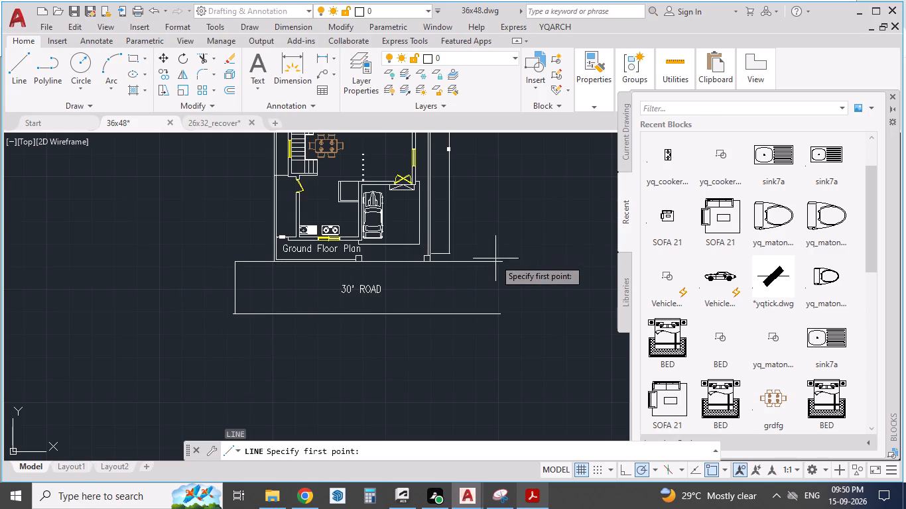
left_click(495, 313)
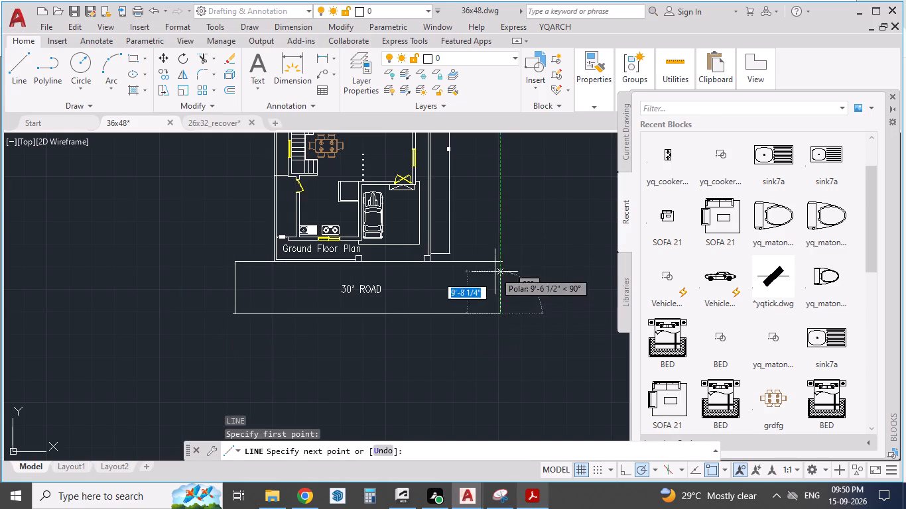
left_click(496, 261)
key("Return")
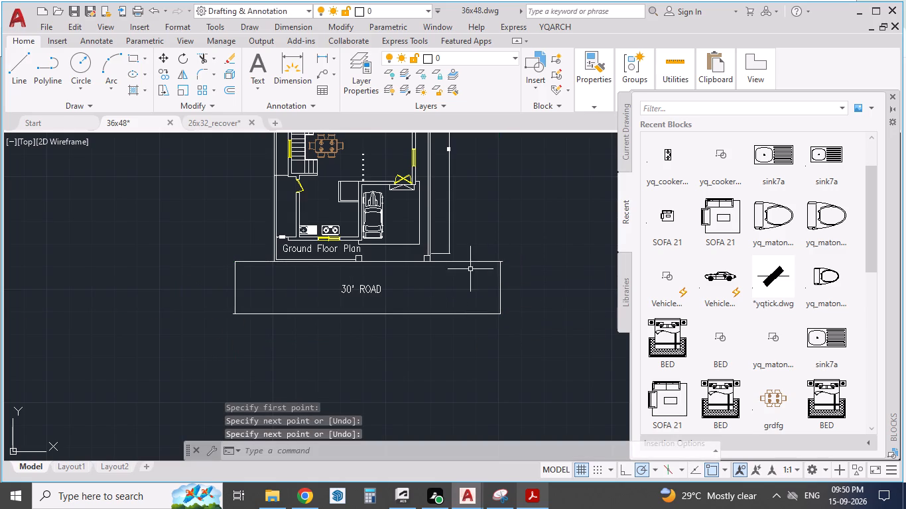
Trim the short road-line overhangs beyond the vertical closing lines at the road's two ends.
scroll(462, 273, "up", 1)
type("TR")
key("Return")
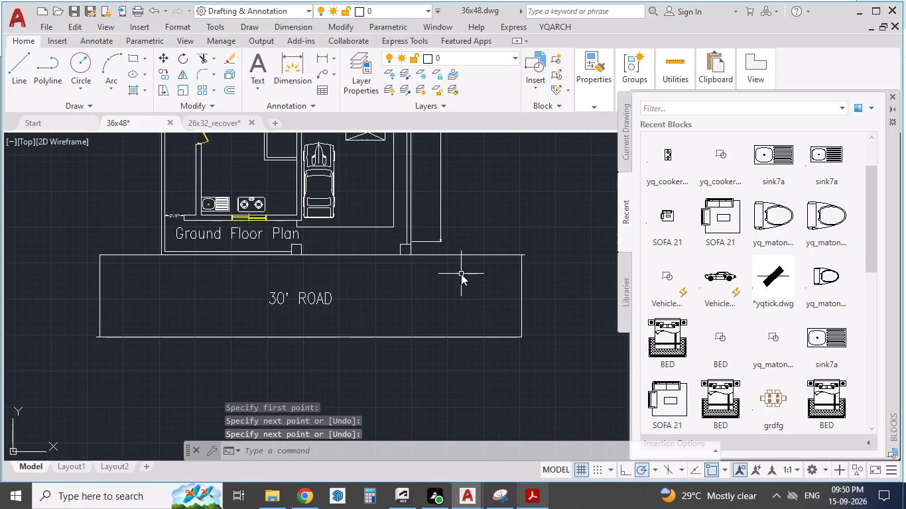
scroll(527, 254, "up", 1)
left_click(523, 256)
scroll(529, 255, "down", 2)
scroll(264, 315, "up", 2)
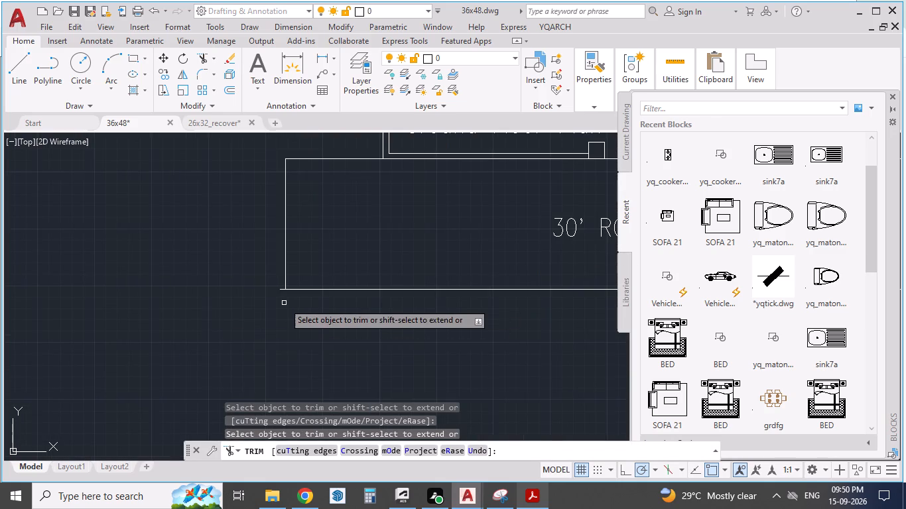
scroll(286, 292, "up", 2)
left_click(268, 284)
scroll(254, 313, "down", 3)
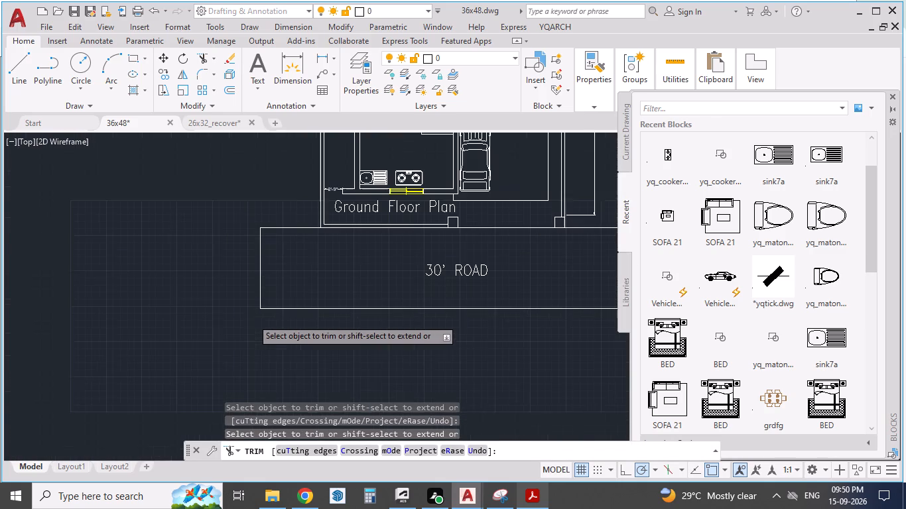
key("Escape")
key("Escape")
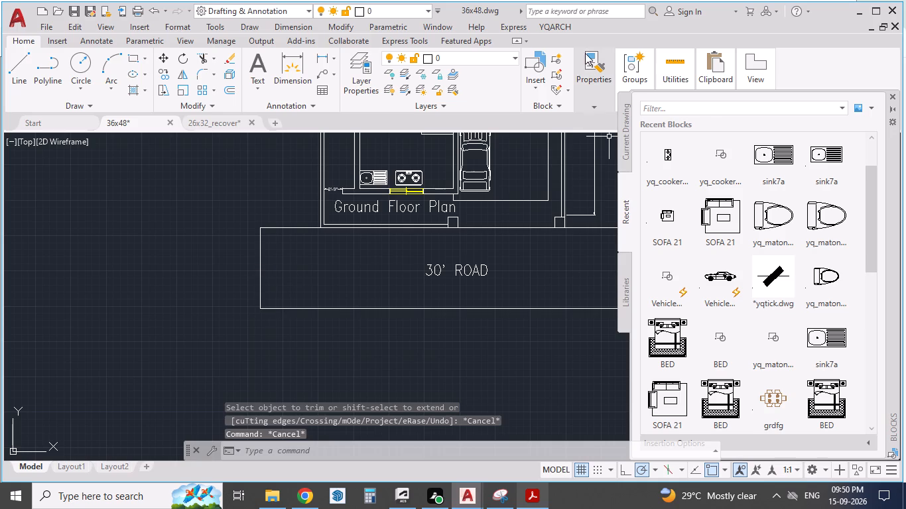
Draw a break-line symbol about 2'-3" long along the road's utility-side end line, placing the break near its middle.
left_click(505, 25)
left_click(511, 31)
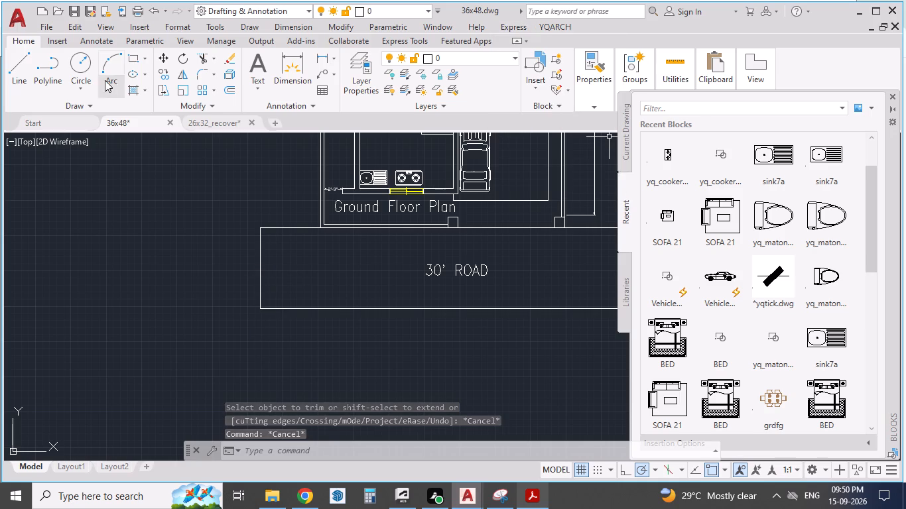
left_click(390, 44)
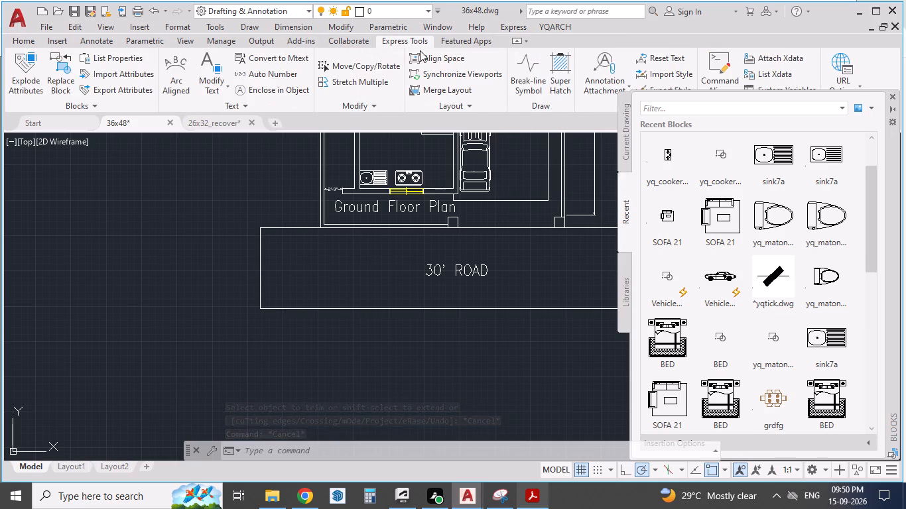
left_click(526, 65)
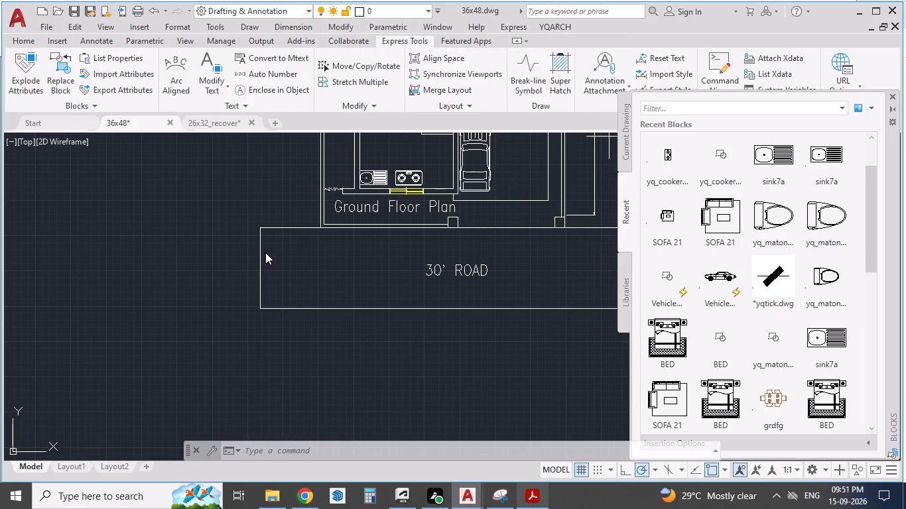
left_click(263, 262)
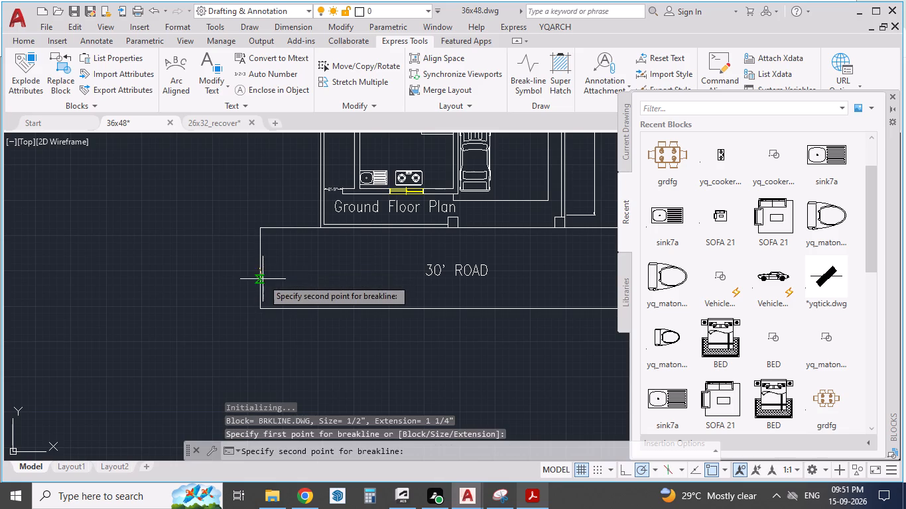
scroll(262, 279, "up", 3)
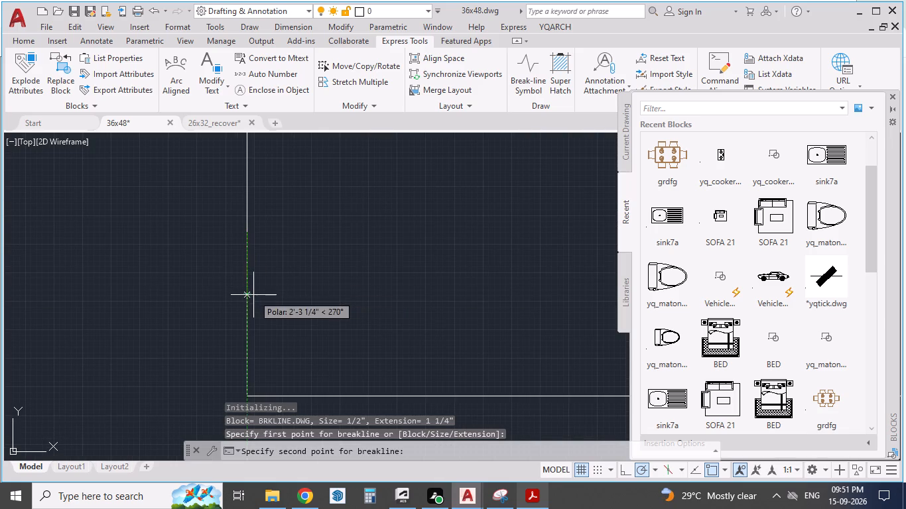
left_click(253, 295)
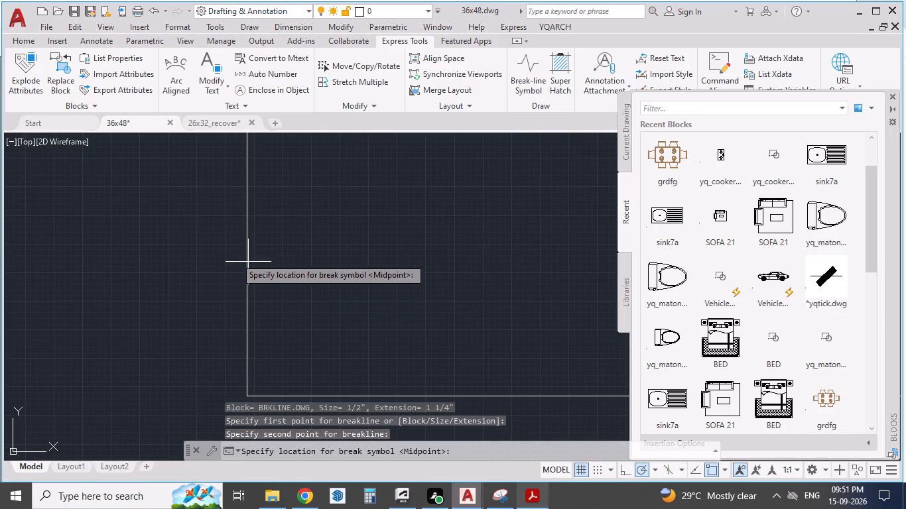
scroll(204, 247, "up", 4)
scroll(478, 299, "up", 2)
scroll(419, 229, "down", 4)
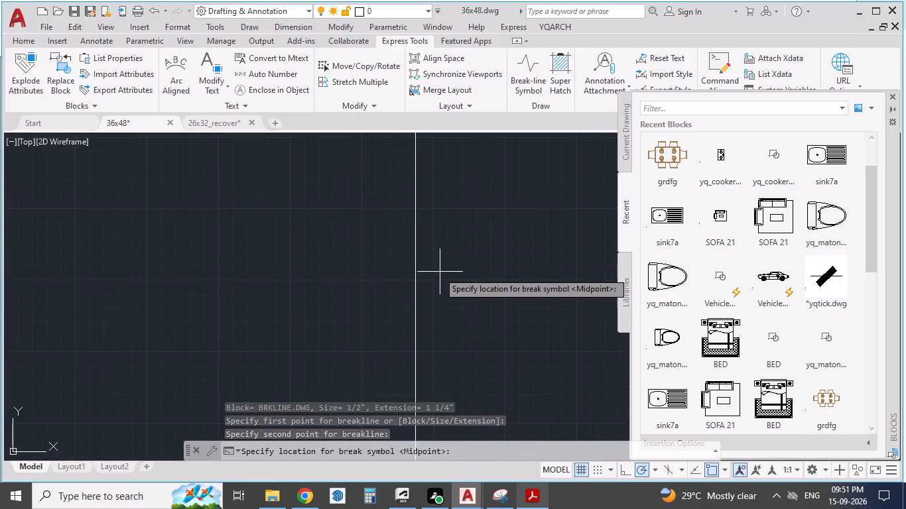
scroll(430, 272, "up", 2)
left_click(393, 282)
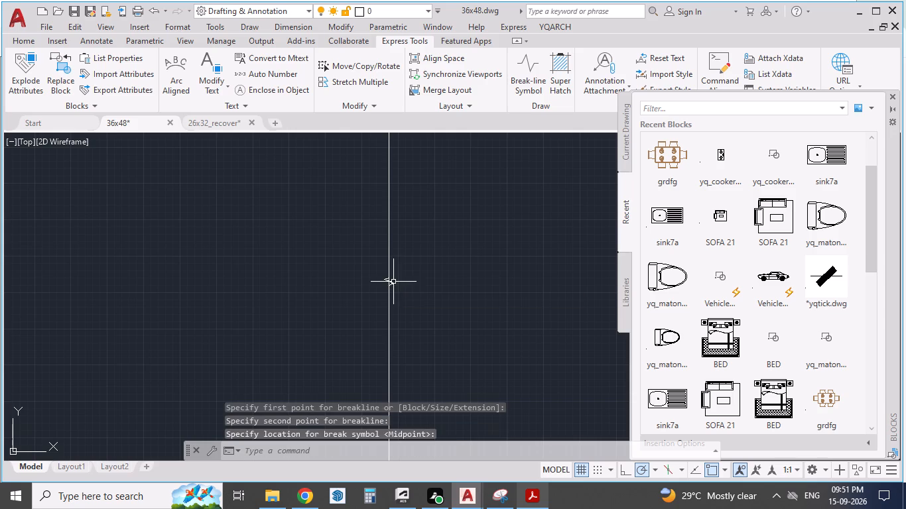
Stretch the two side tips of the utility-side break symbol outward until the zigzag is about 3 1/2" wide.
scroll(415, 295, "up", 2)
scroll(347, 241, "down", 3)
scroll(359, 235, "up", 2)
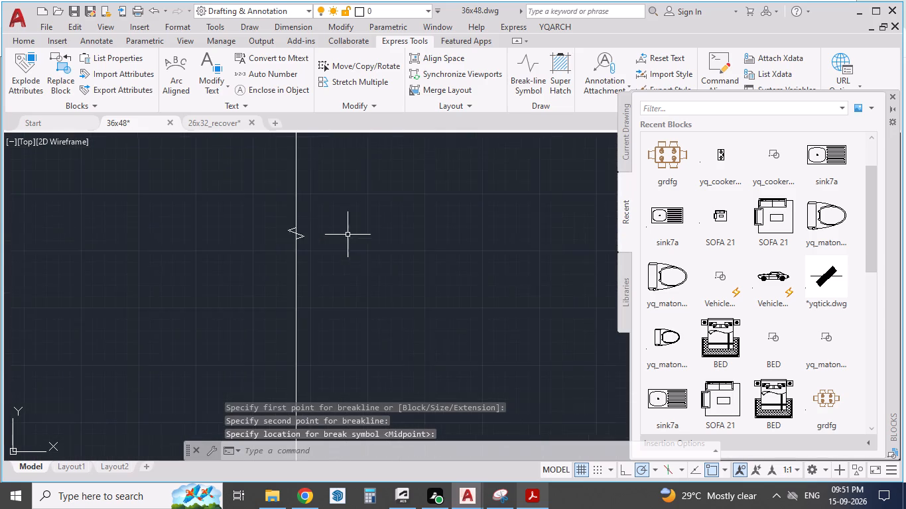
scroll(348, 235, "up", 4)
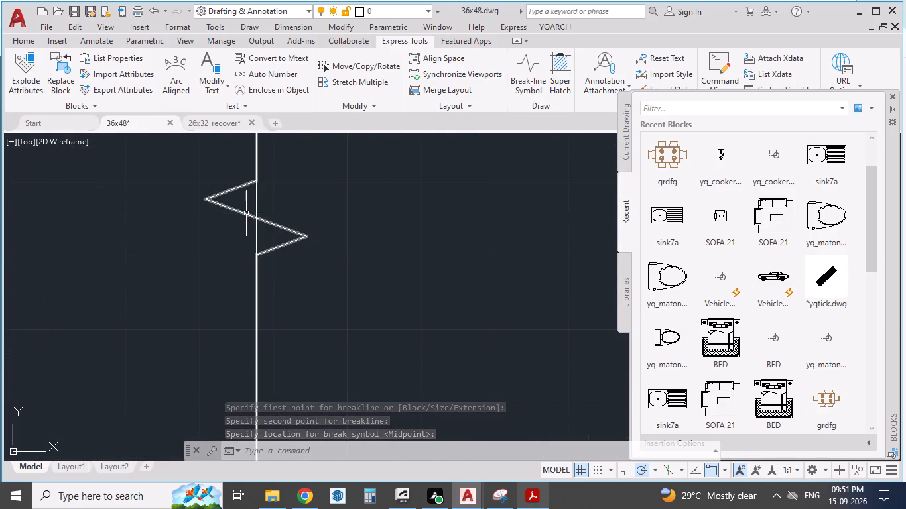
left_click(245, 213)
scroll(365, 256, "down", 1)
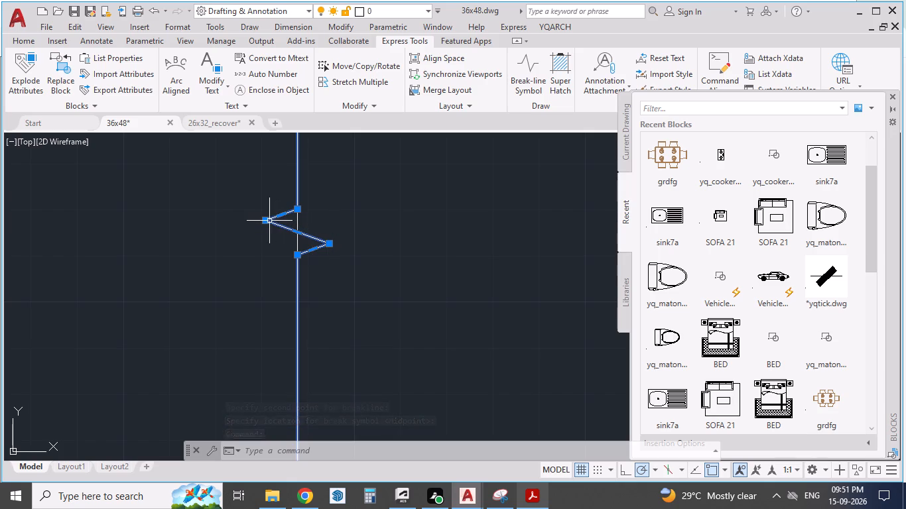
left_click_drag(267, 221, 150, 235)
left_click(150, 235)
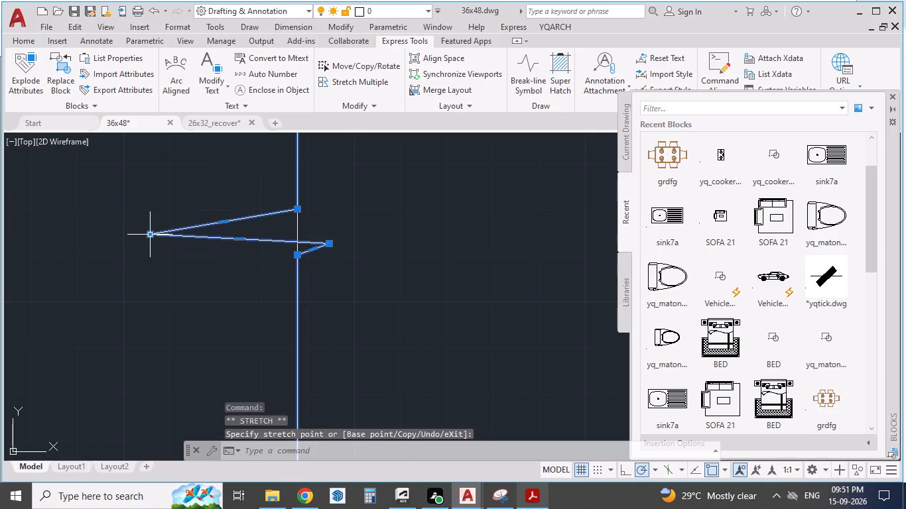
left_click_drag(328, 245, 450, 270)
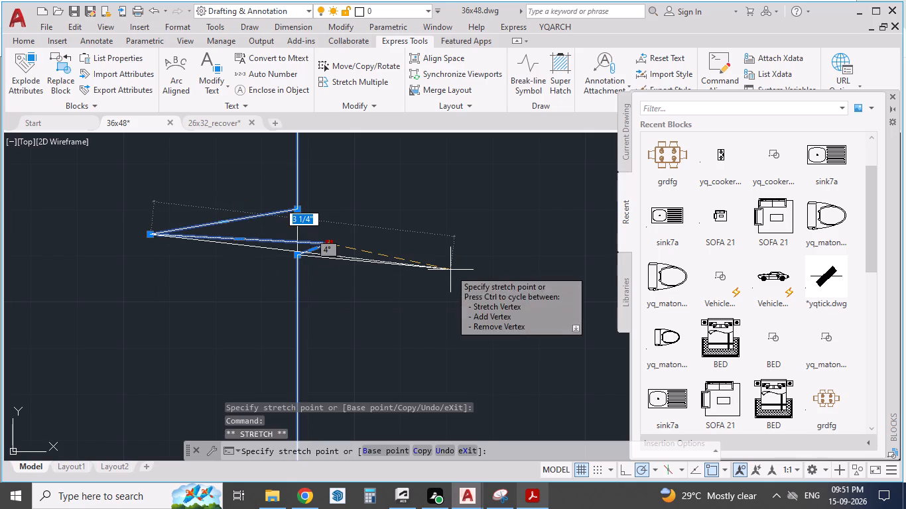
left_click_drag(450, 270, 472, 242)
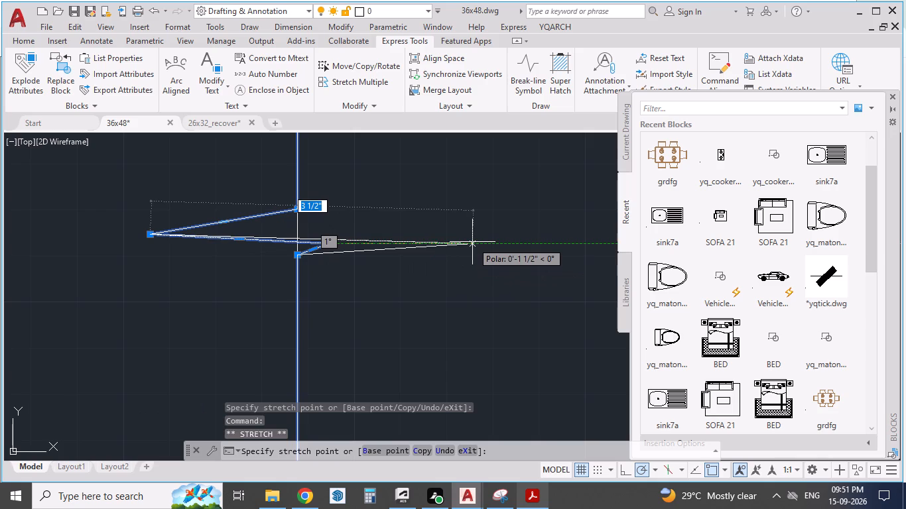
left_click_drag(472, 242, 480, 233)
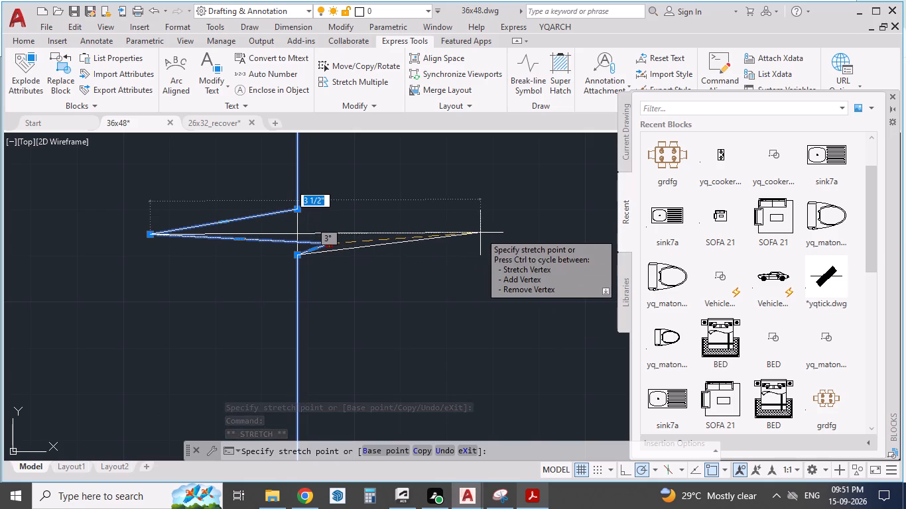
left_click_drag(480, 233, 476, 221)
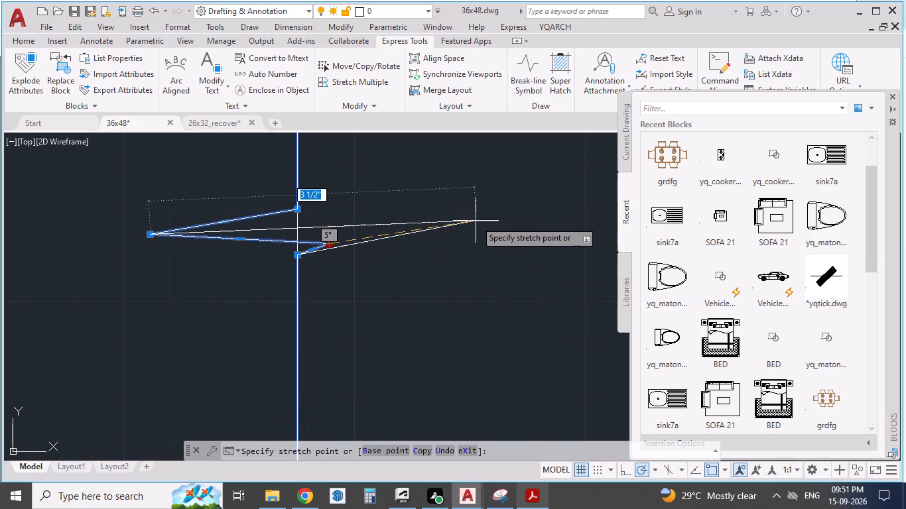
left_click_drag(476, 221, 446, 237)
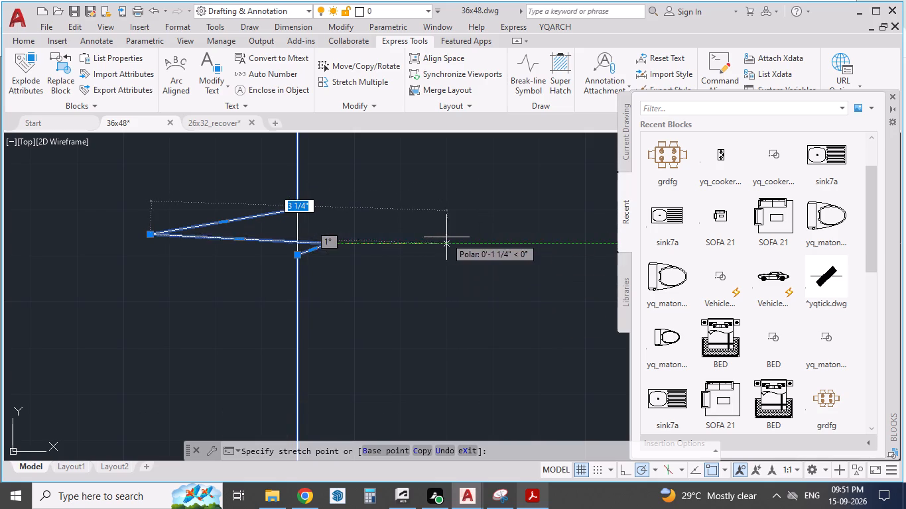
left_click_drag(446, 237, 465, 241)
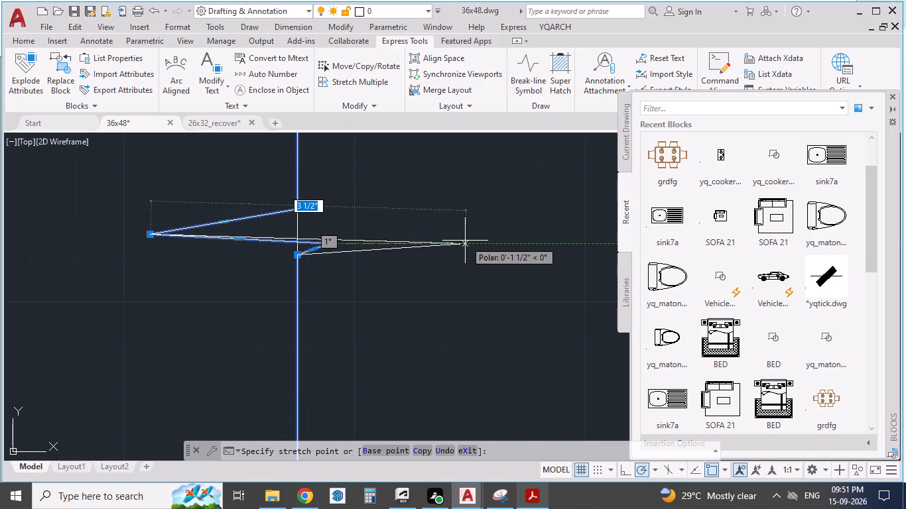
left_click_drag(465, 241, 468, 236)
left_click(468, 236)
Stretch the break symbol's upper and lower vertices apart along the road's end line, keeping both on the line.
left_click_drag(297, 209, 300, 184)
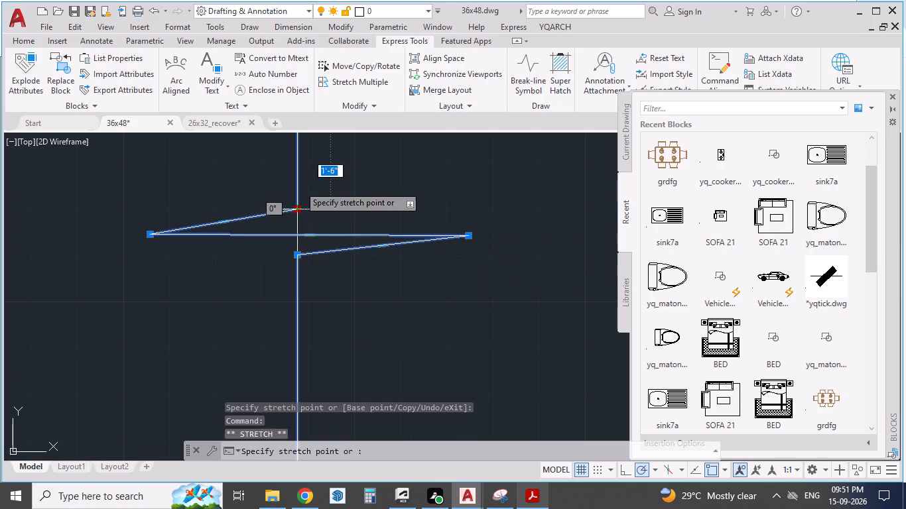
left_click_drag(300, 184, 297, 142)
left_click(296, 142)
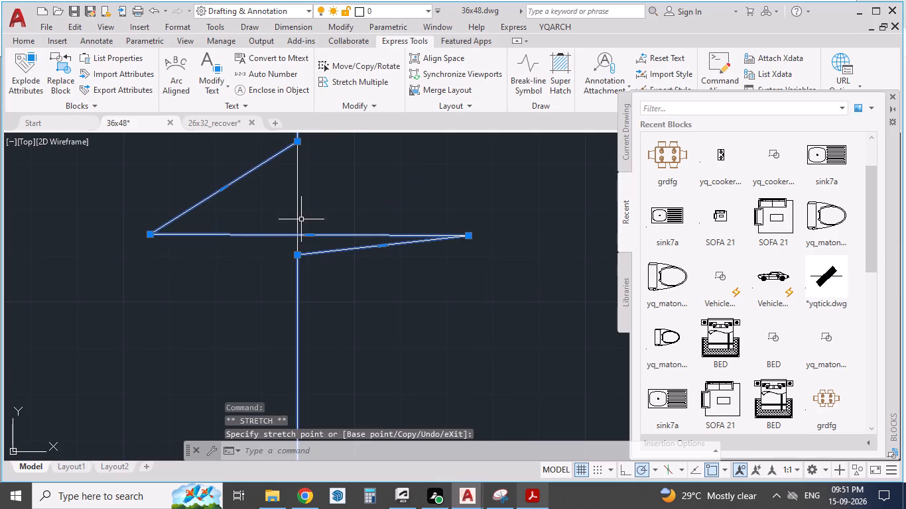
left_click_drag(299, 258, 298, 327)
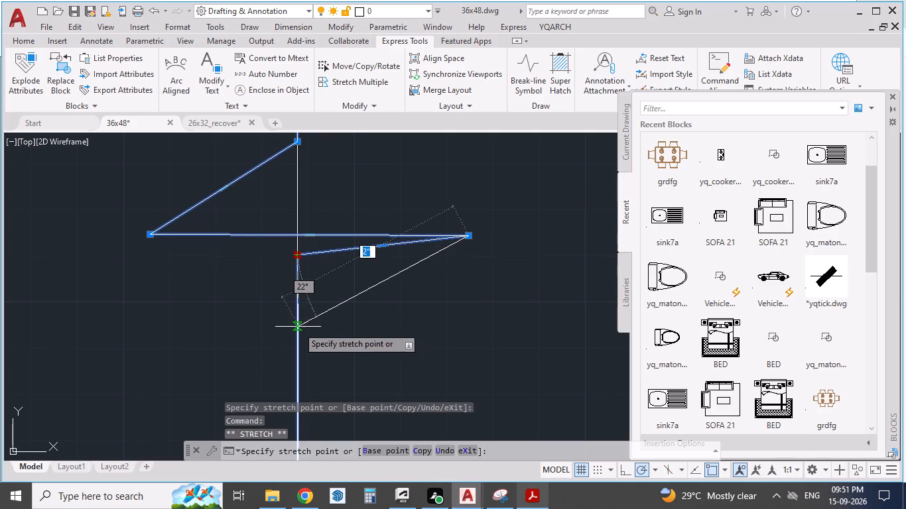
left_click_drag(298, 327, 292, 327)
left_click(289, 327)
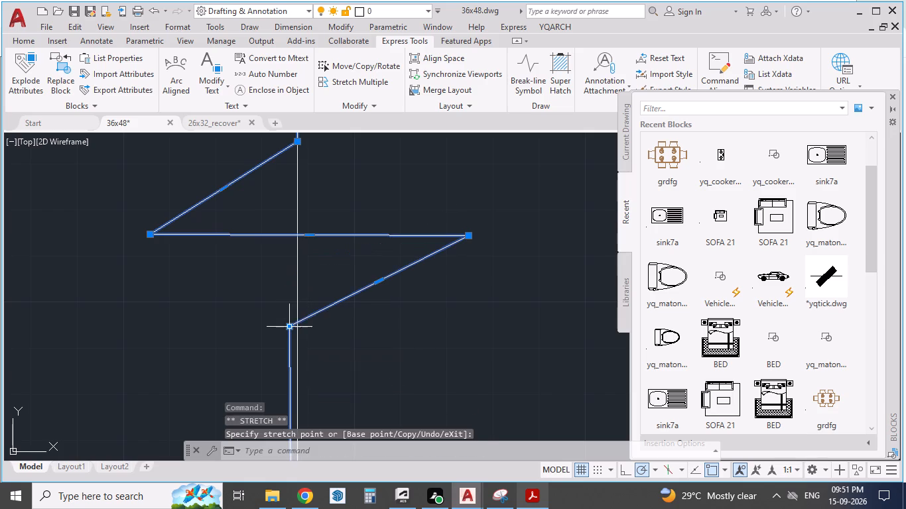
scroll(375, 221, "down", 2)
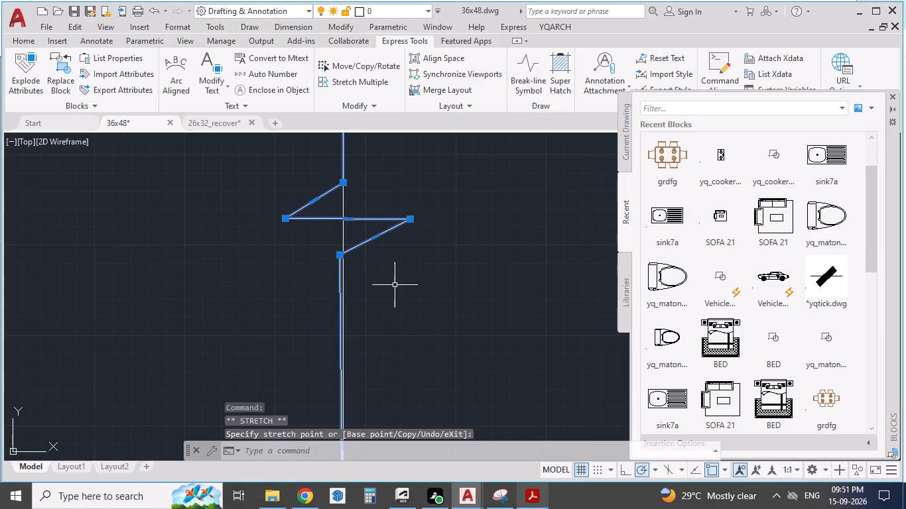
key("ctrl+z")
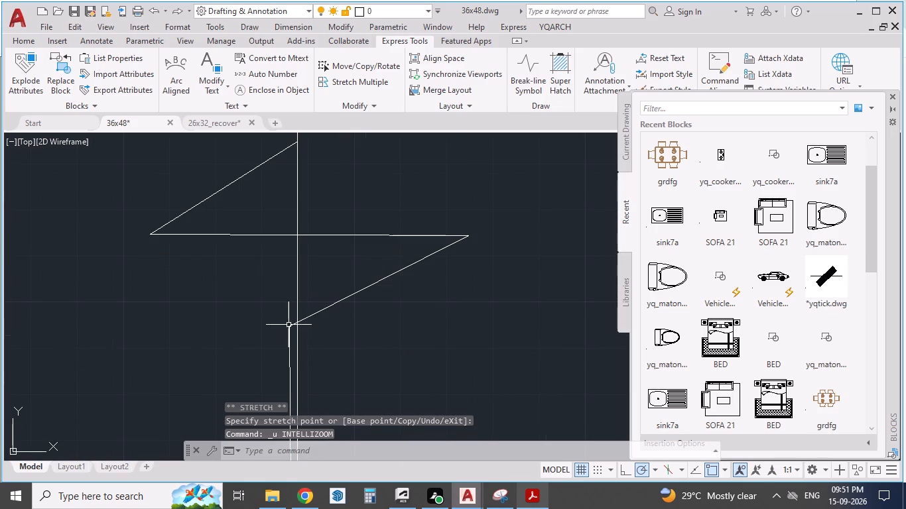
left_click(289, 326)
left_click_drag(289, 326, 298, 326)
left_click(296, 325)
scroll(294, 209, "down", 5)
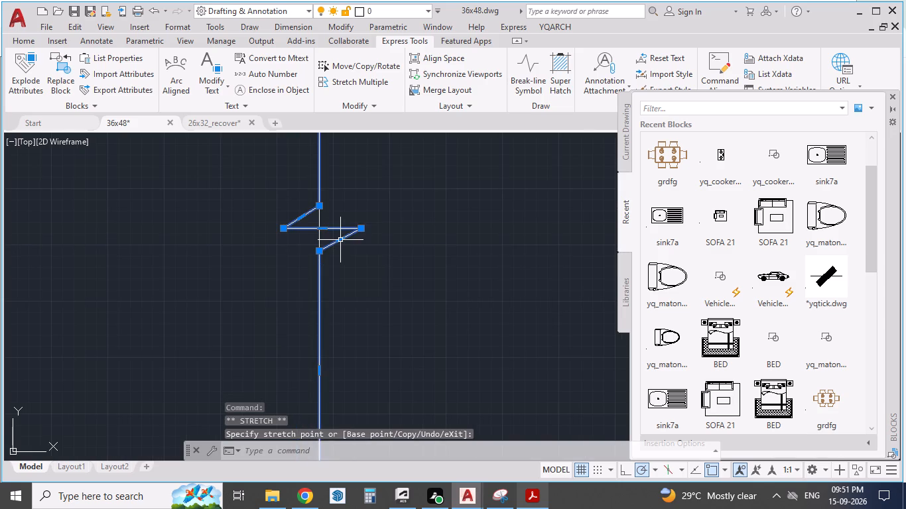
Move the break symbol's upper vertex slightly higher on the line and raise its outer tip to slant the middle stroke.
scroll(300, 221, "up", 2)
left_click_drag(341, 184, 342, 172)
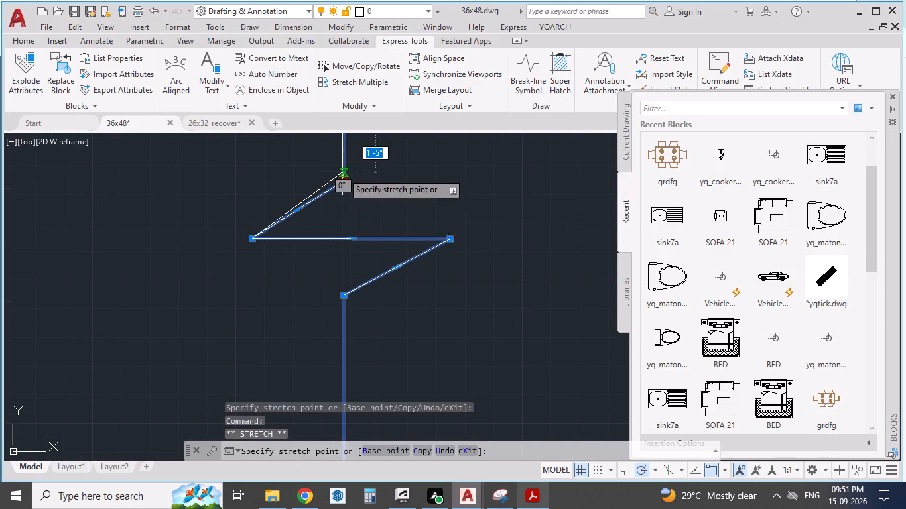
left_click_drag(342, 172, 344, 172)
left_click(344, 172)
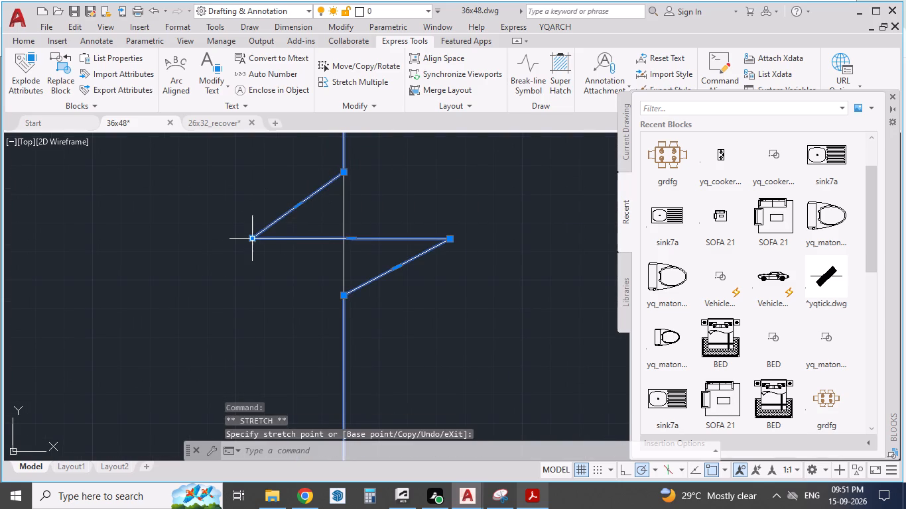
left_click_drag(254, 237, 256, 224)
left_click(256, 224)
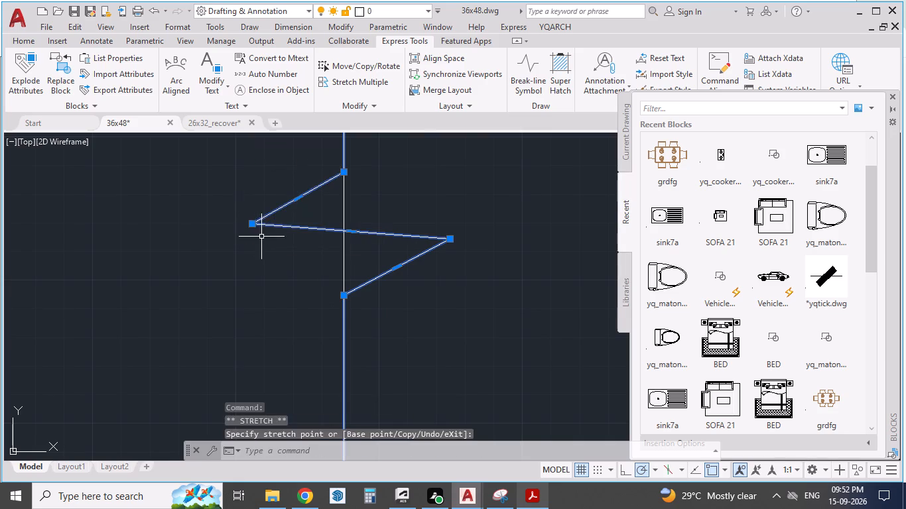
Trim the straight end-line segments running through the break symbol, using the break line as the cutting edge.
type("TR")
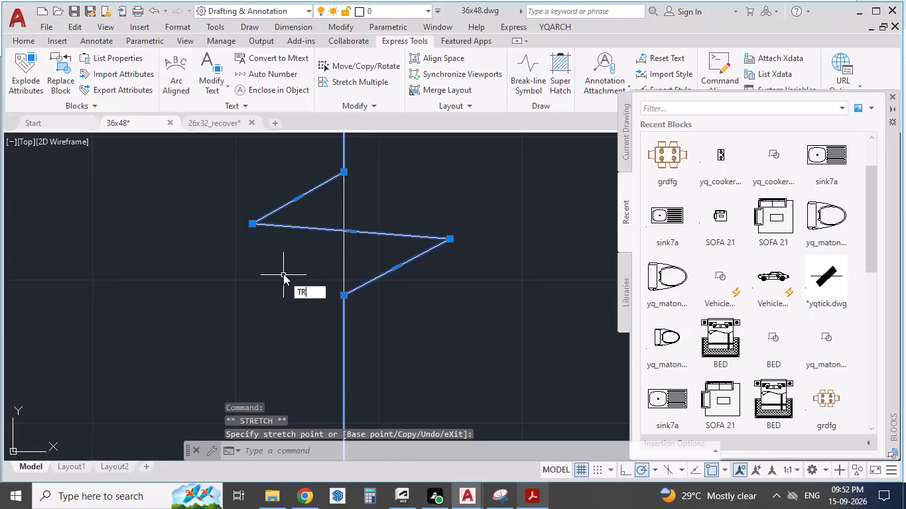
key("Return")
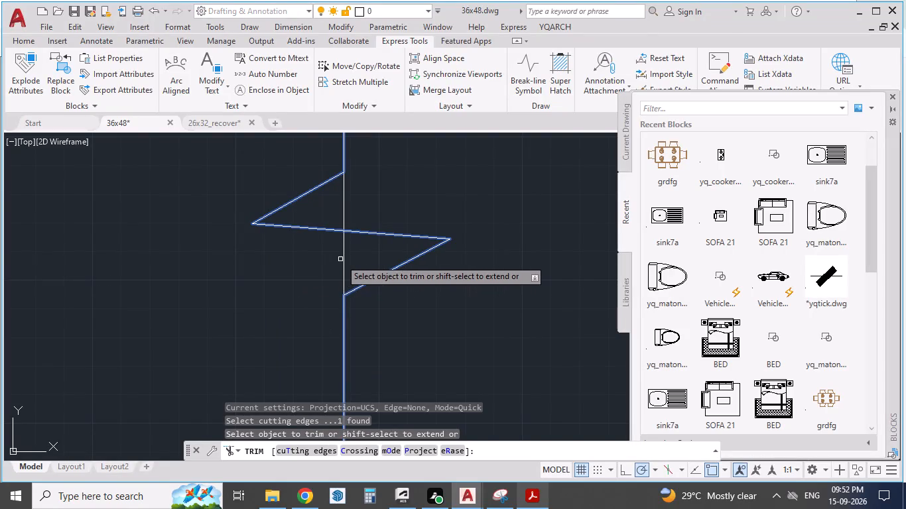
left_click(344, 259)
left_click(344, 196)
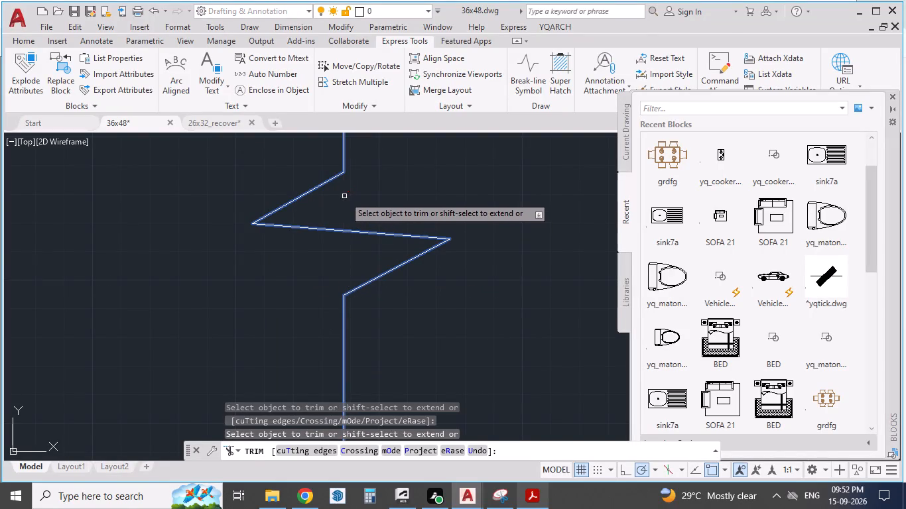
scroll(278, 245, "down", 3)
key("Escape")
key("Escape")
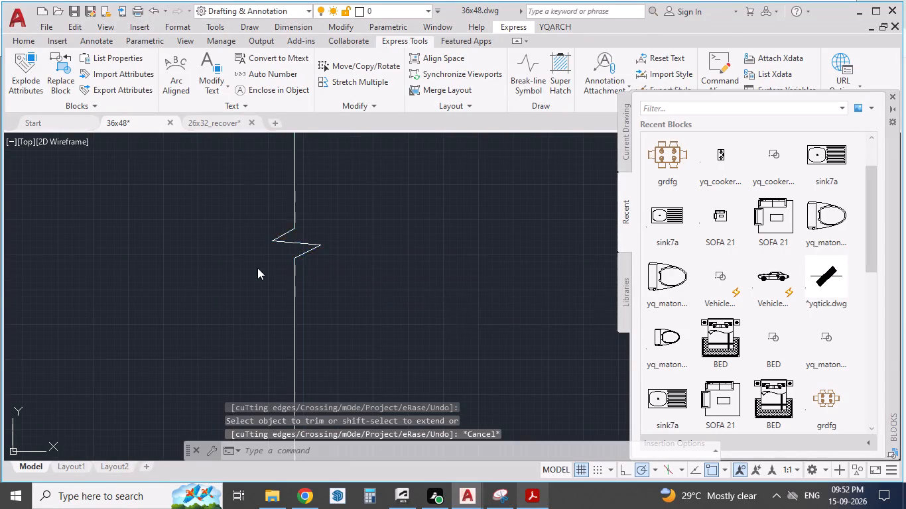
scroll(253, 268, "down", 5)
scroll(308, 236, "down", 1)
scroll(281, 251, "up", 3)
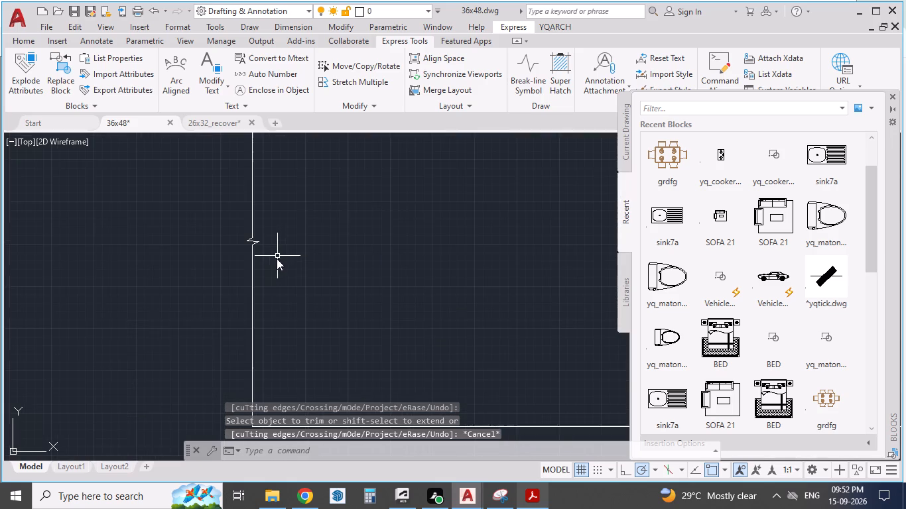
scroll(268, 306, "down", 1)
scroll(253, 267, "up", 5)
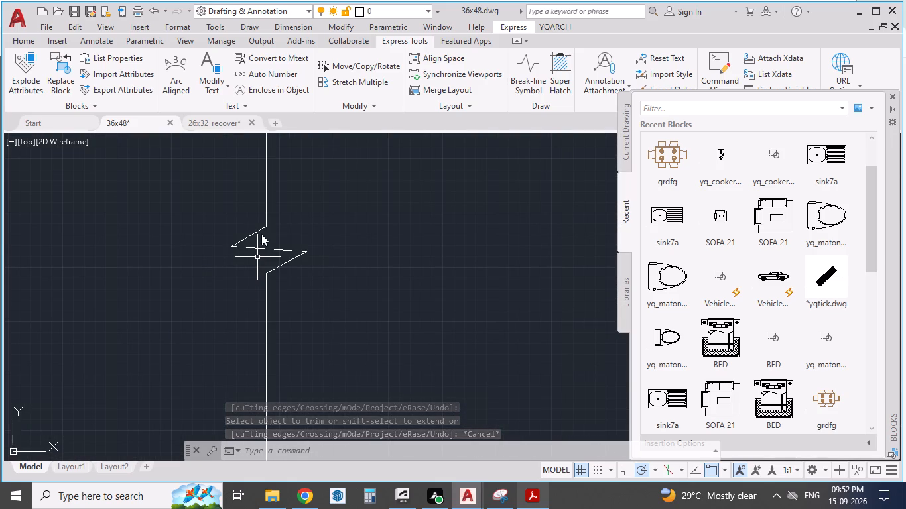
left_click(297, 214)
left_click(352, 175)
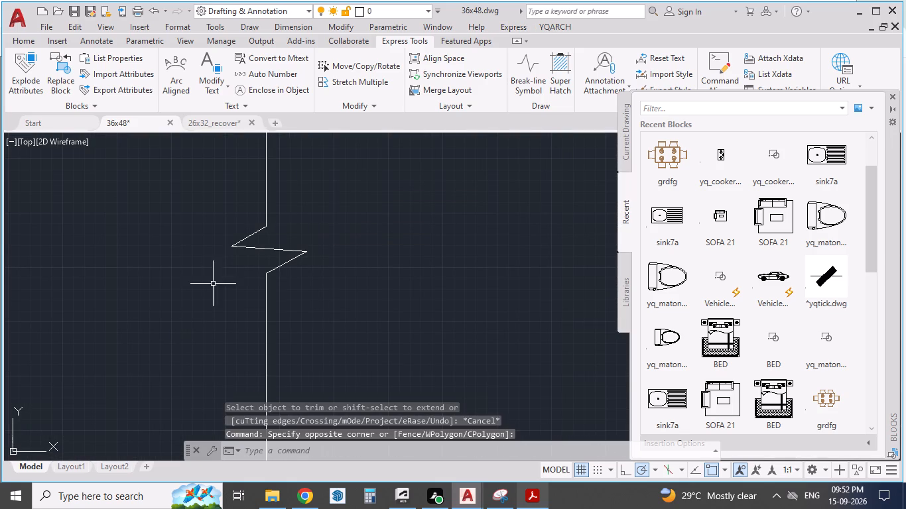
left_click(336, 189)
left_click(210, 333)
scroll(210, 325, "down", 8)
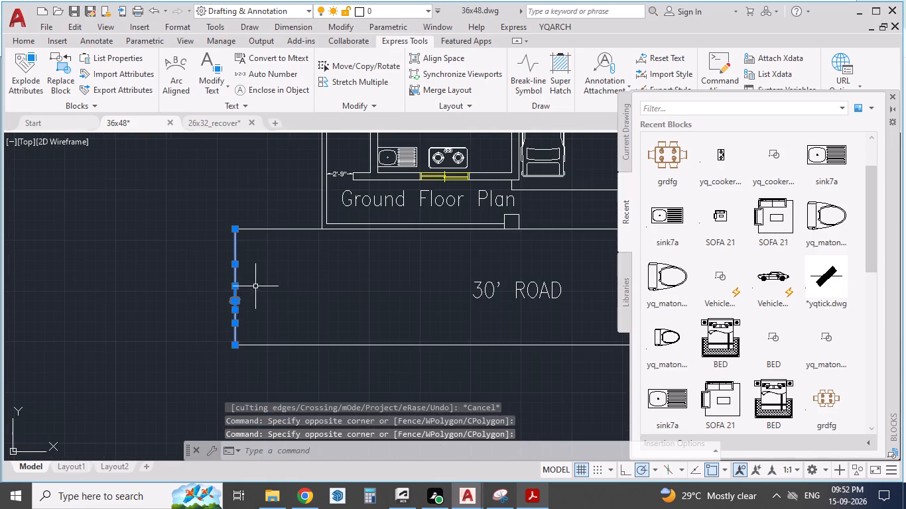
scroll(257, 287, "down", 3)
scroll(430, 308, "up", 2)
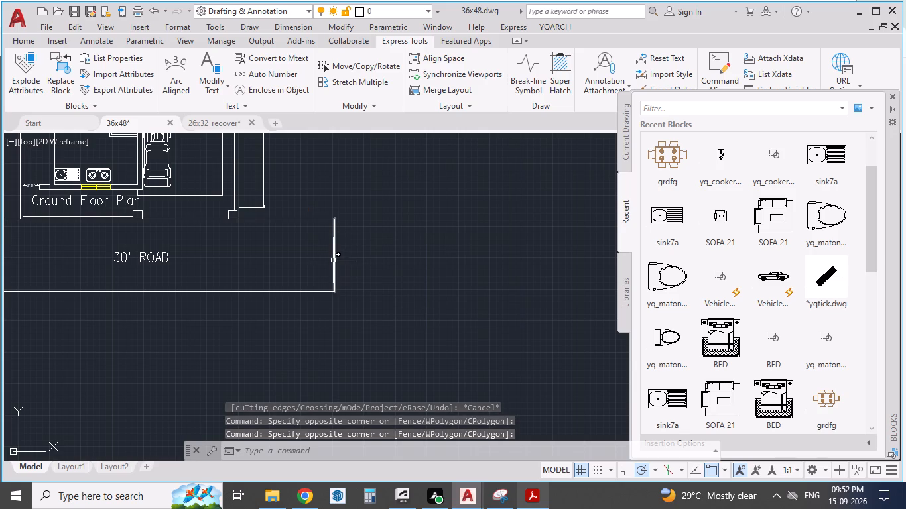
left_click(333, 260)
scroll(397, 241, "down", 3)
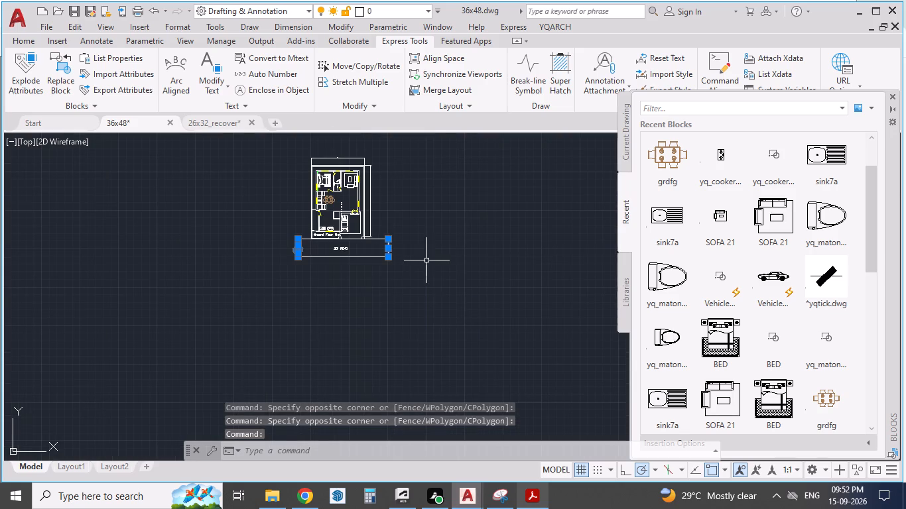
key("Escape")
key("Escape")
Delete the plain vertical line closing the road's end on the portico side.
scroll(396, 259, "up", 4)
left_click(372, 194)
left_click(300, 211)
key("Delete")
scroll(394, 220, "down", 2)
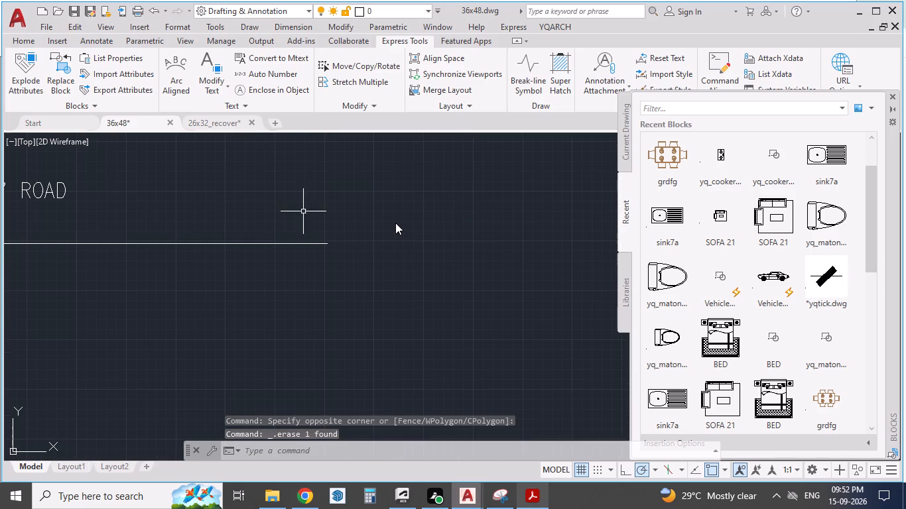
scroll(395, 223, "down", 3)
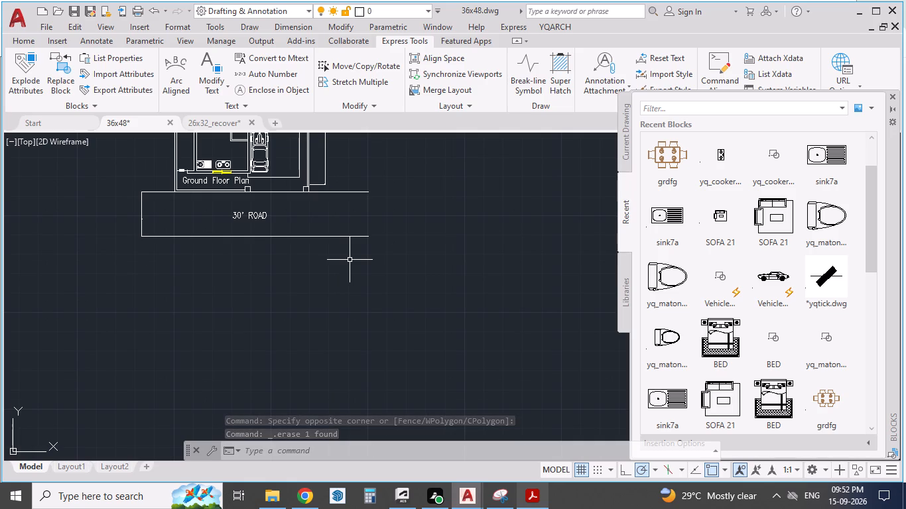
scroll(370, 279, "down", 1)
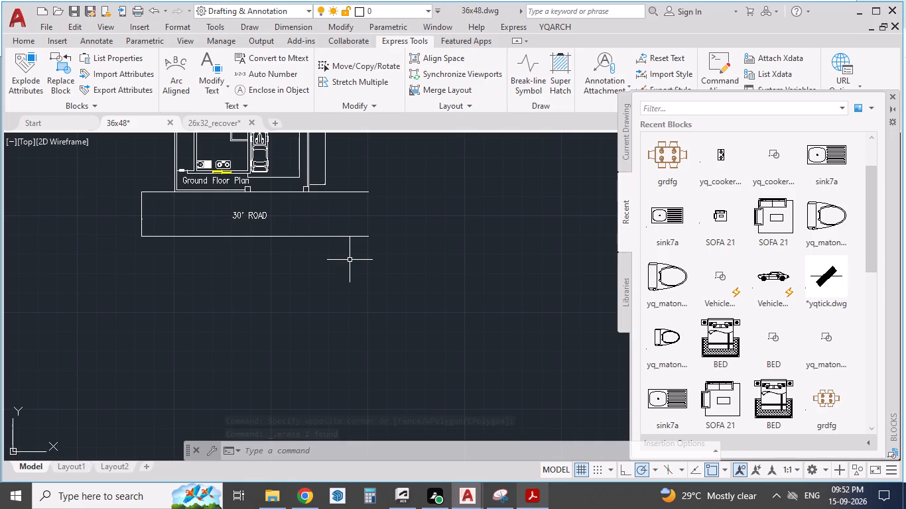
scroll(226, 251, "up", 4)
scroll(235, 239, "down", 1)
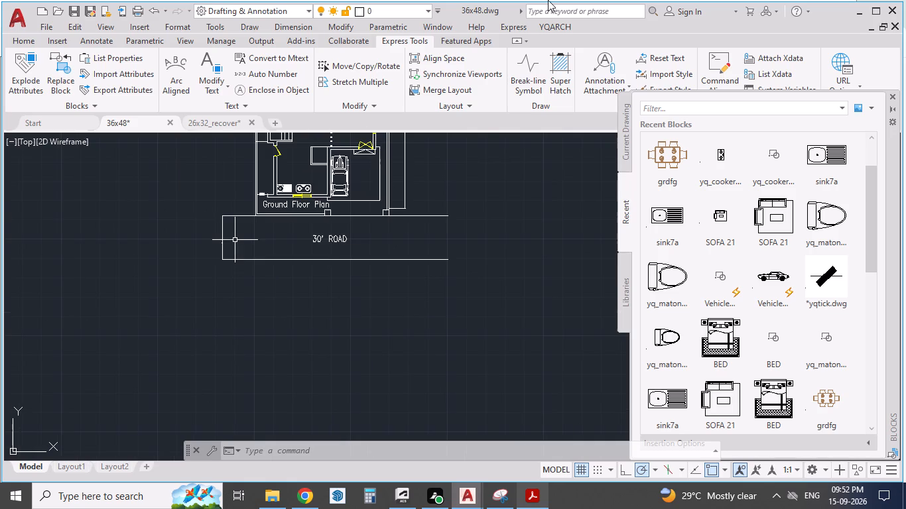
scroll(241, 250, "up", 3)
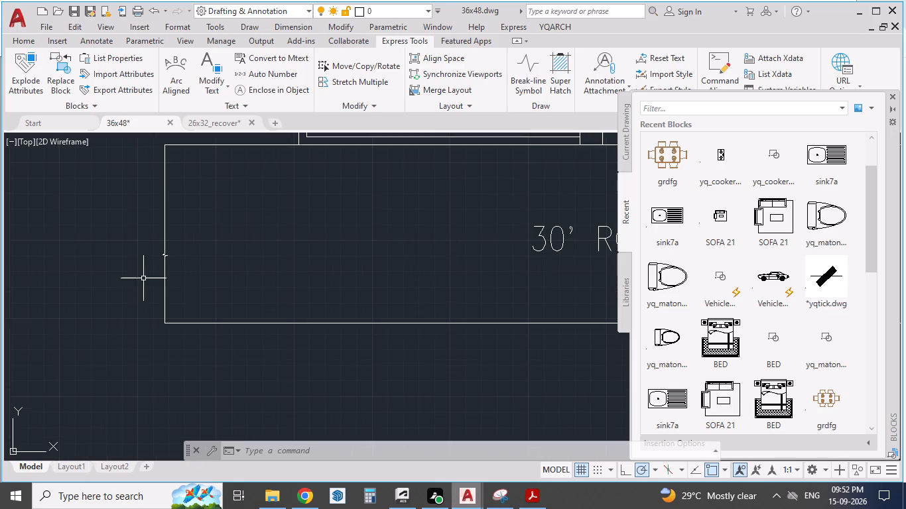
Stretch the upper and lower vertices of the break symbol on the road's kitchen-side end further apart along the end line.
scroll(174, 258, "up", 3)
scroll(118, 253, "up", 3)
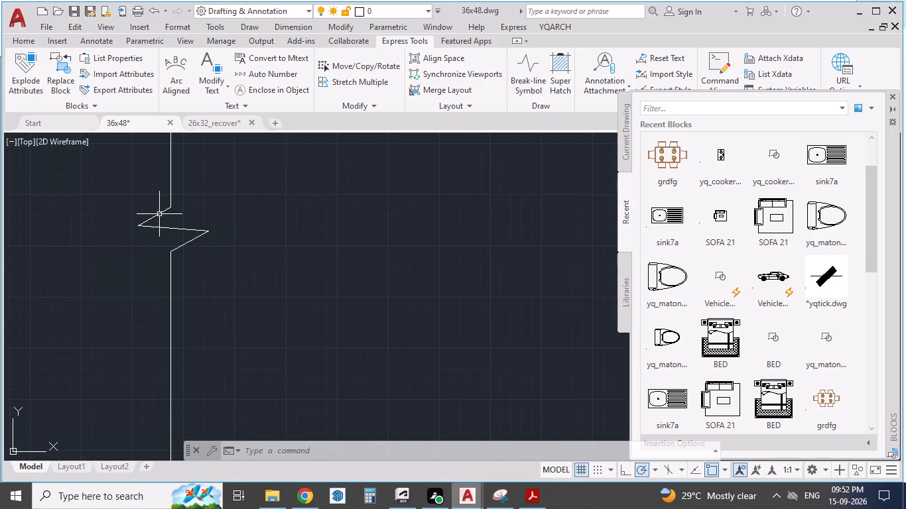
scroll(210, 279, "down", 3)
left_click(200, 269)
scroll(202, 297, "up", 1)
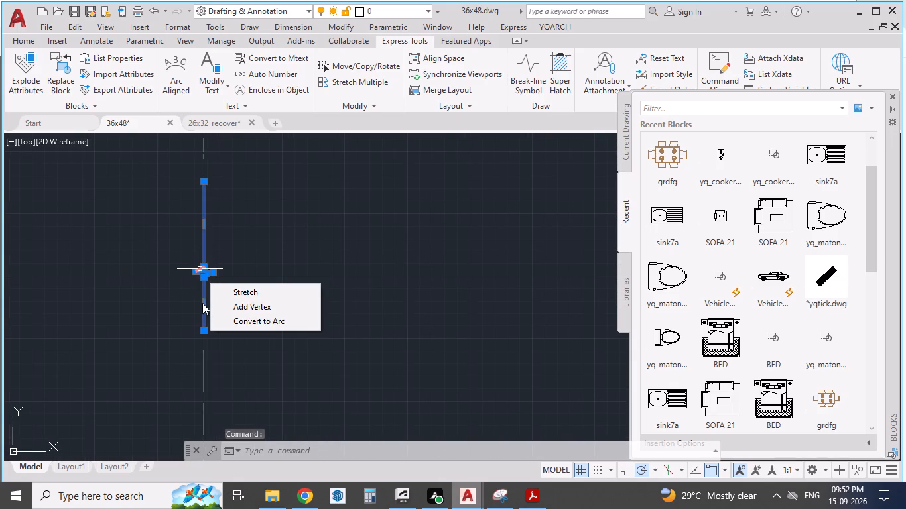
scroll(202, 303, "up", 3)
scroll(207, 304, "down", 1)
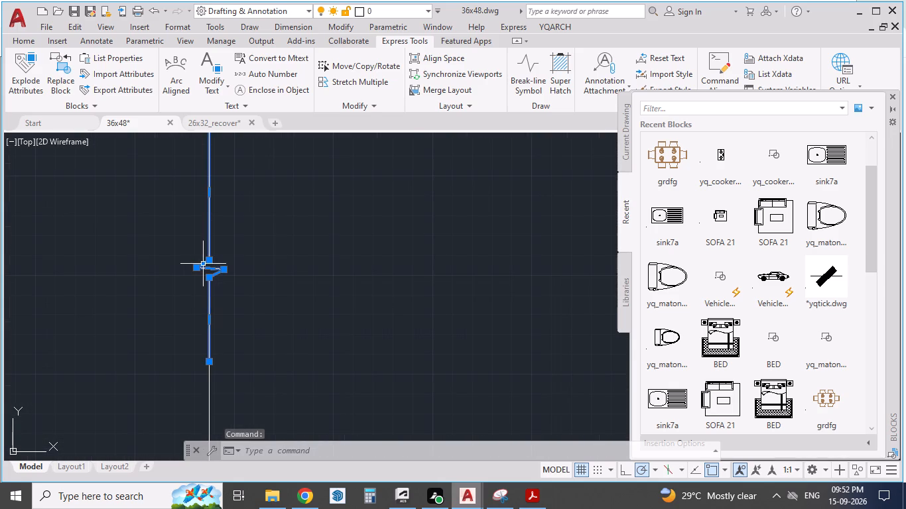
left_click_drag(210, 261, 208, 164)
left_click(208, 164)
left_click_drag(208, 278, 208, 345)
left_click(208, 345)
Stretch the break symbol's two tips outward on opposite sides of the end line, making the slanted middle stroke about 3'-5" long.
left_click_drag(198, 270, 69, 219)
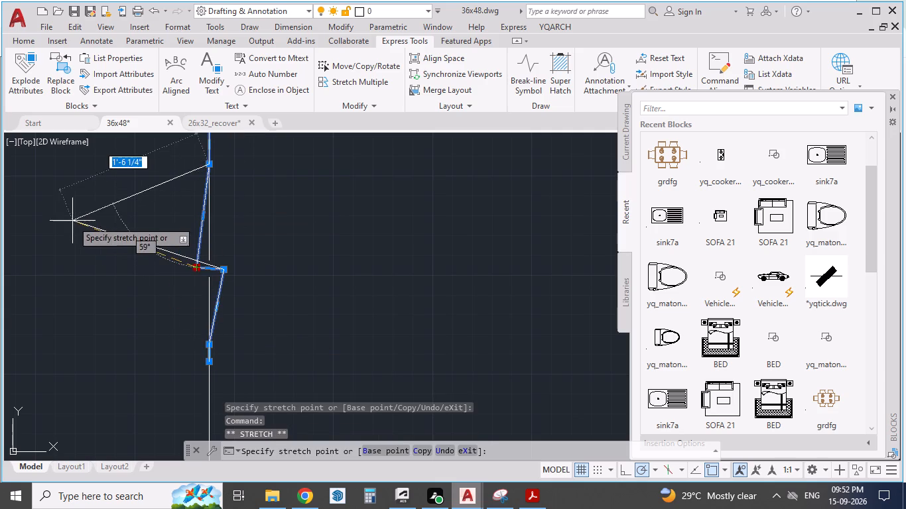
left_click_drag(69, 219, 64, 217)
left_click(63, 217)
left_click_drag(223, 269, 227, 272)
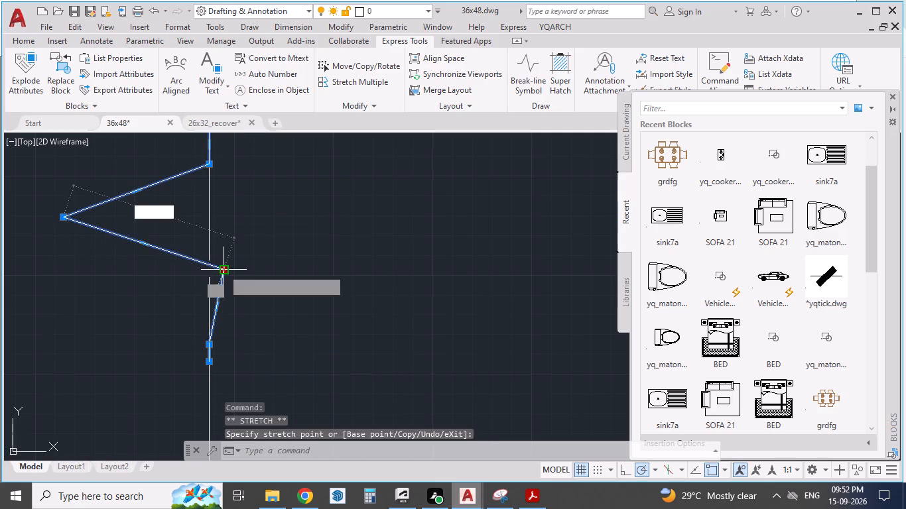
left_click_drag(227, 272, 395, 294)
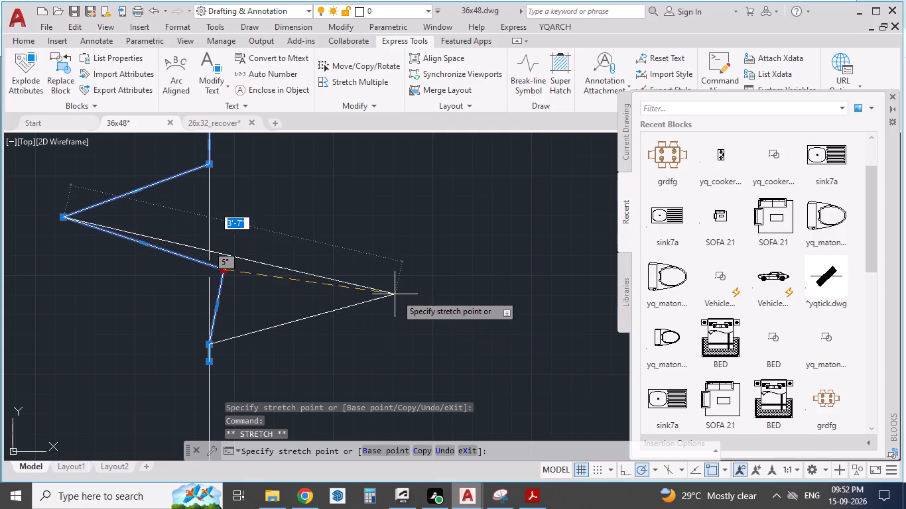
left_click_drag(395, 294, 379, 283)
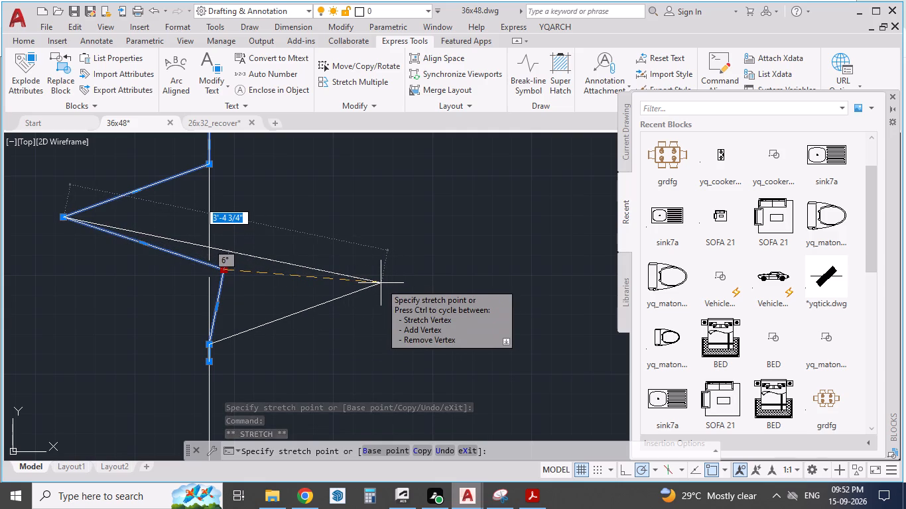
left_click(379, 283)
scroll(434, 333, "down", 3)
scroll(399, 330, "up", 1)
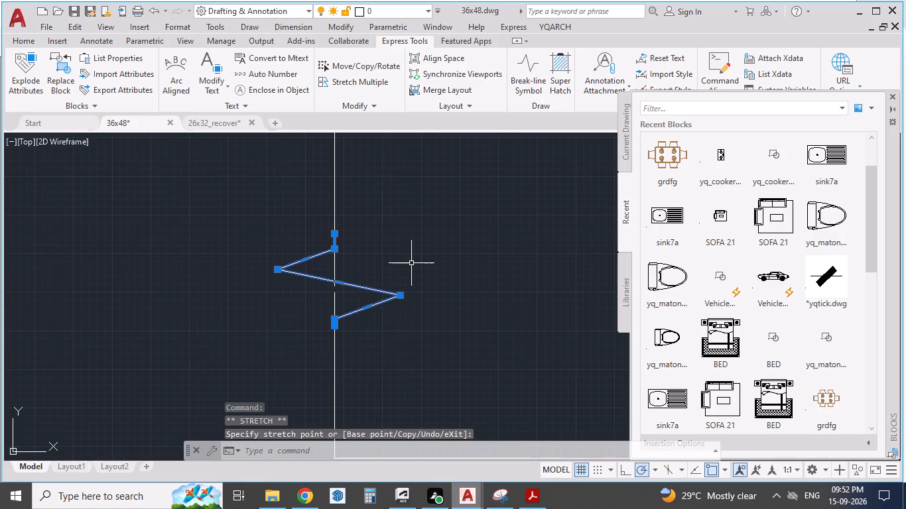
key("Escape")
key("Escape")
scroll(376, 212, "down", 1)
scroll(397, 312, "down", 2)
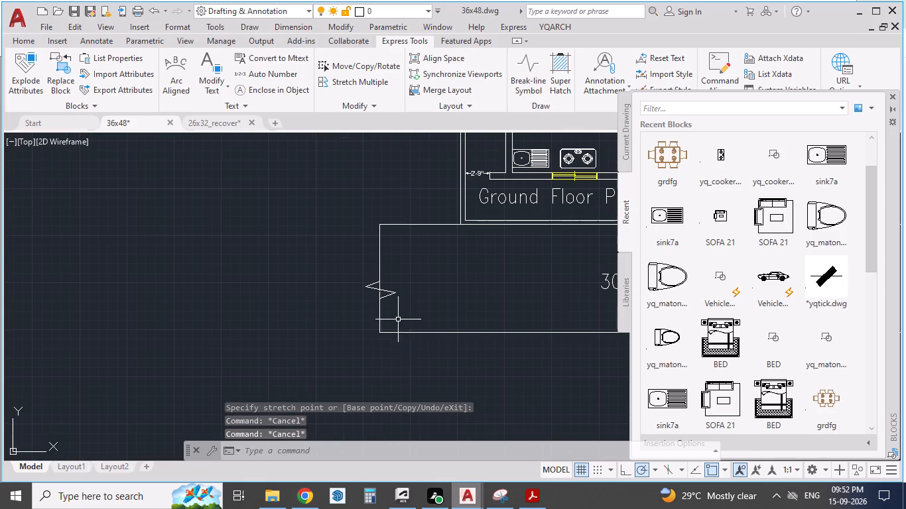
Trim the straight end-line pieces left inside the enlarged break symbol at the road's kitchen-side end.
type("TR")
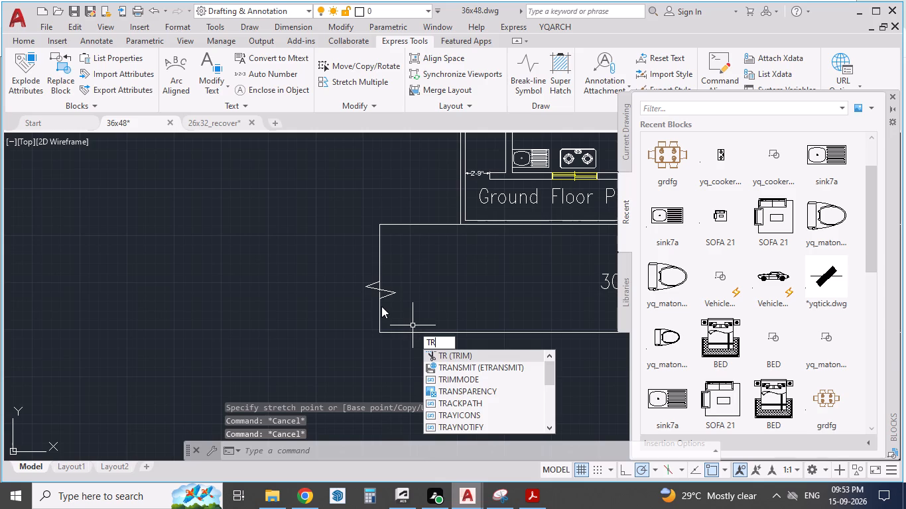
key("Return")
scroll(381, 296, "up", 3)
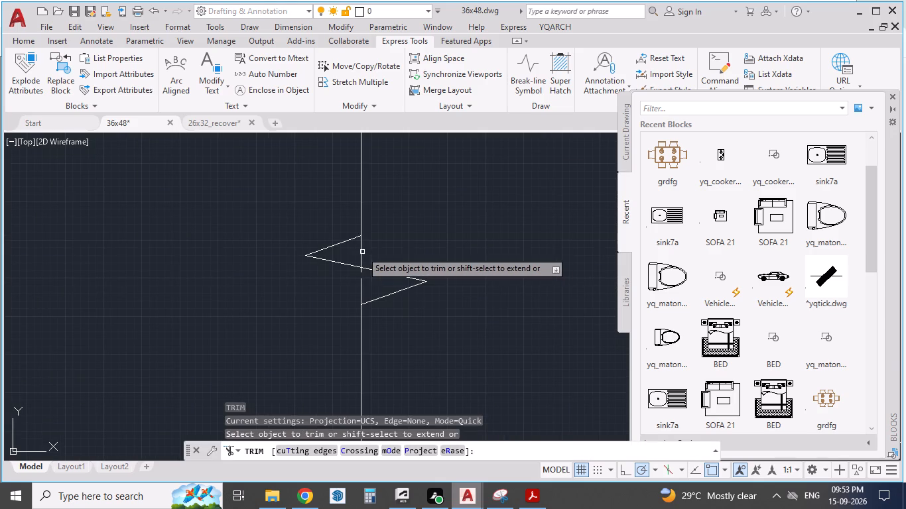
left_click(359, 251)
scroll(359, 280, "up", 4)
left_click(361, 237)
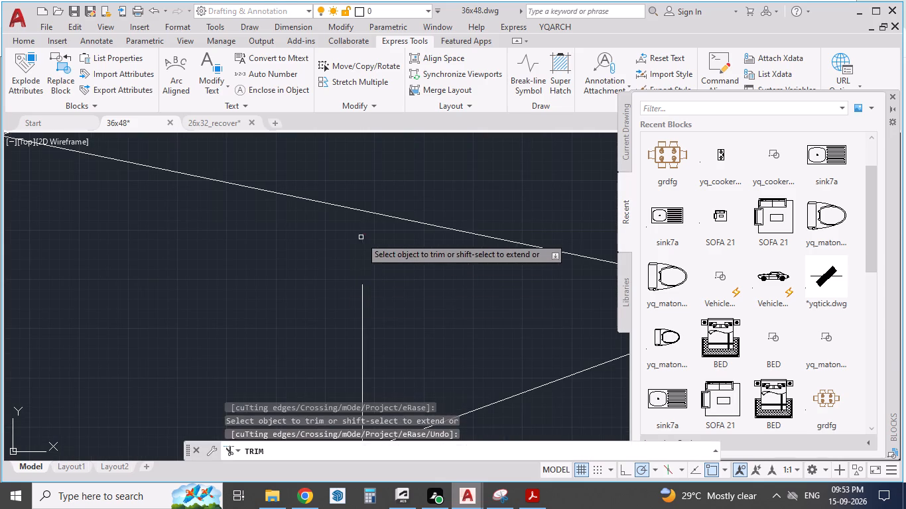
left_click(361, 311)
scroll(314, 294, "down", 7)
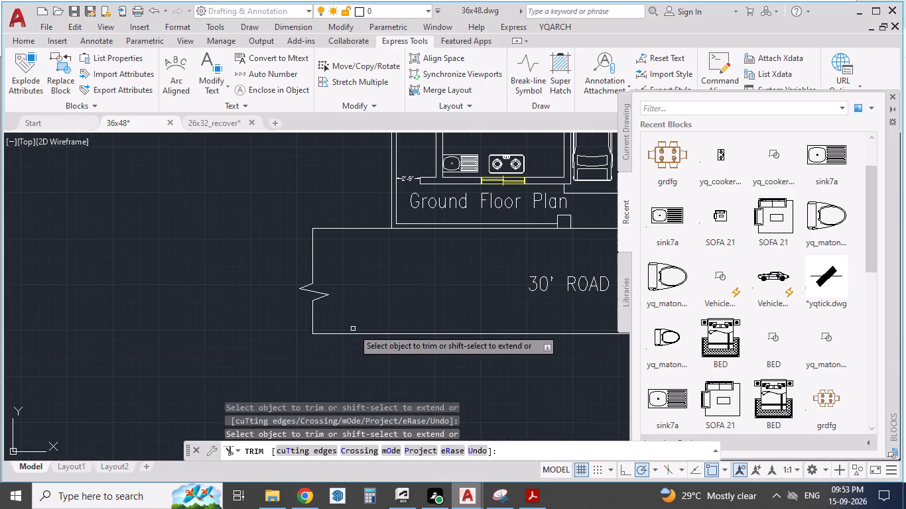
key("Escape")
key("Escape")
Copy the complete break-line end and place the copy at the portico-side end of the 30' road, joining both road edges.
left_click(358, 255)
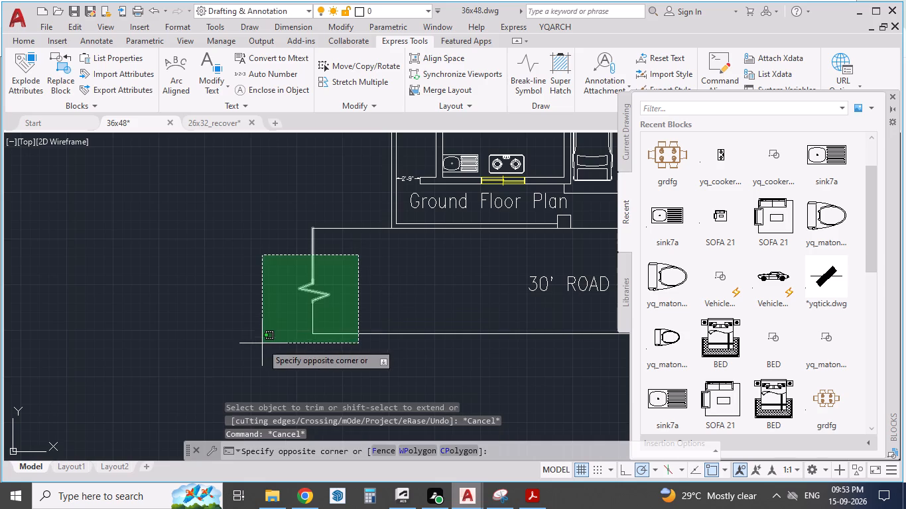
left_click(263, 316)
key("ctrl+c")
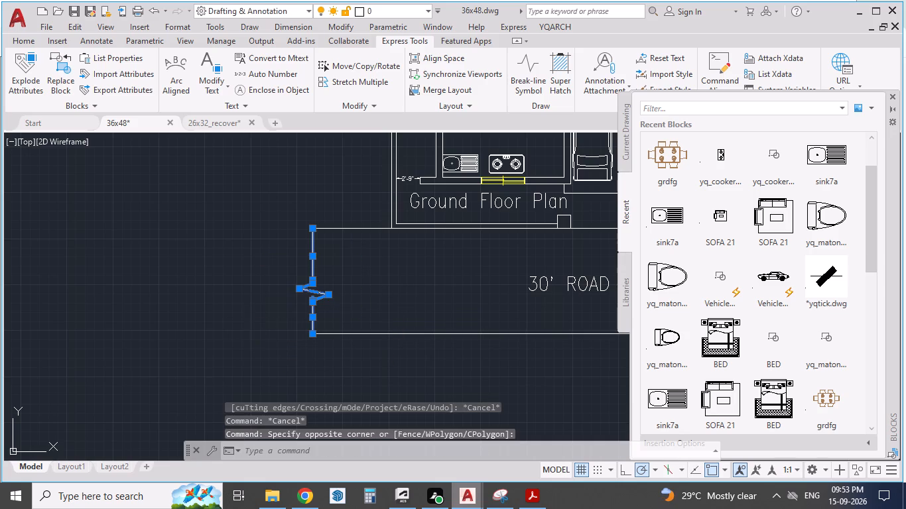
scroll(211, 315, "down", 5)
scroll(382, 298, "up", 3)
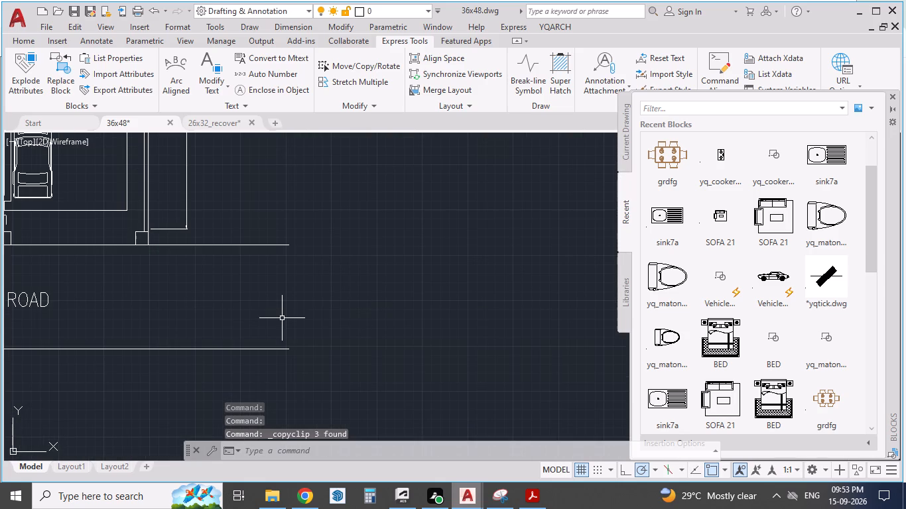
key("ctrl+v")
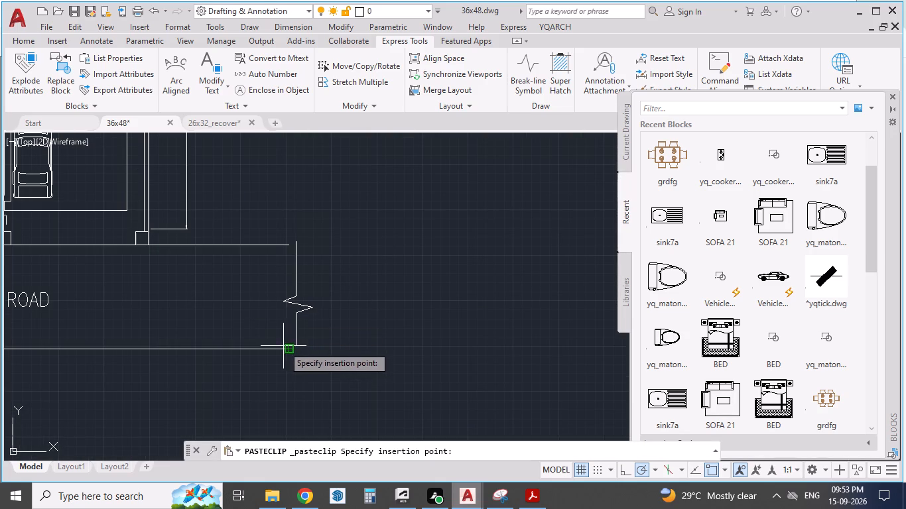
scroll(283, 351, "up", 3)
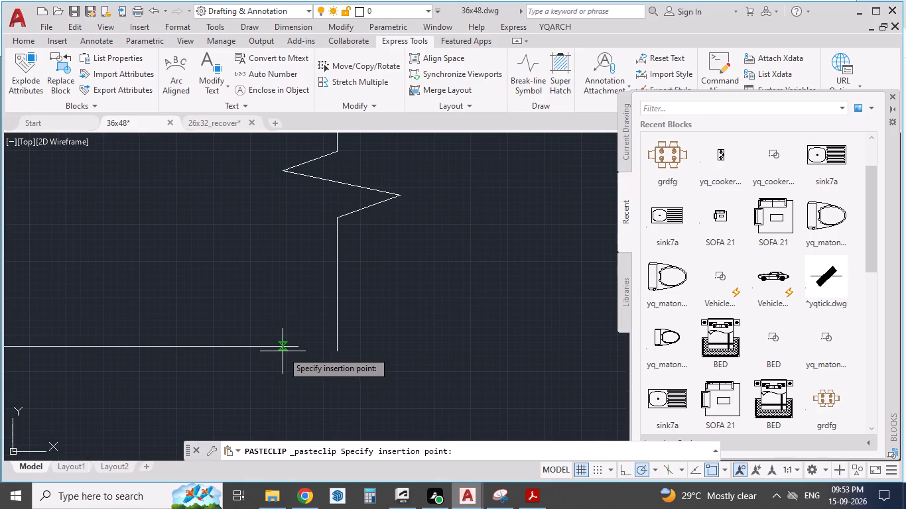
left_click(242, 347)
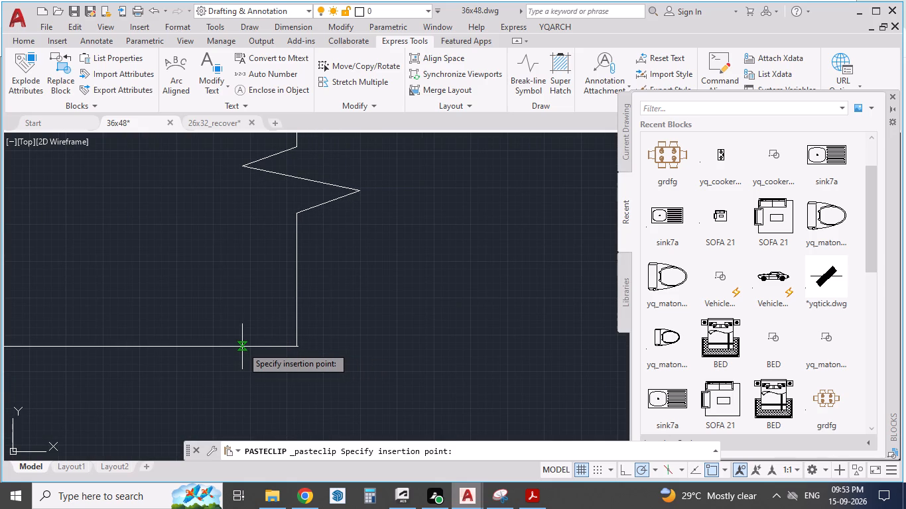
scroll(336, 350, "down", 2)
scroll(436, 276, "down", 1)
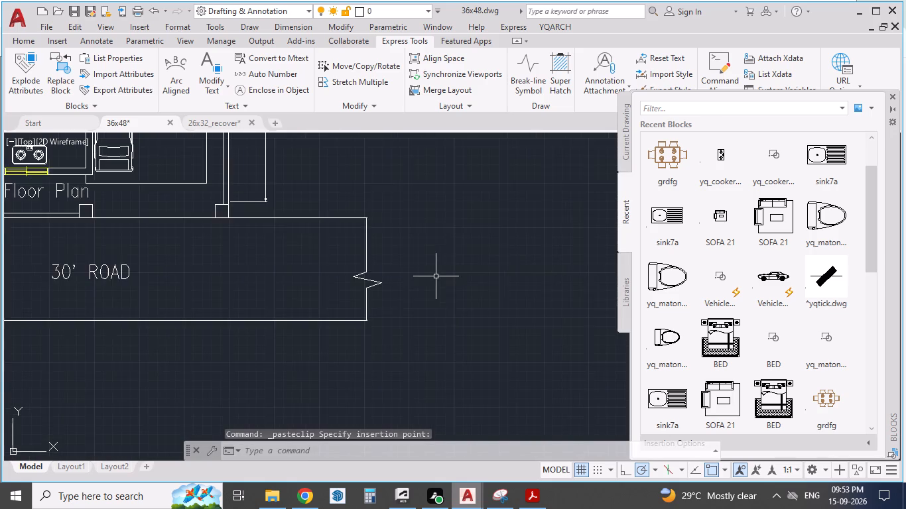
scroll(442, 275, "down", 2)
scroll(252, 335, "up", 1)
scroll(318, 346, "down", 2)
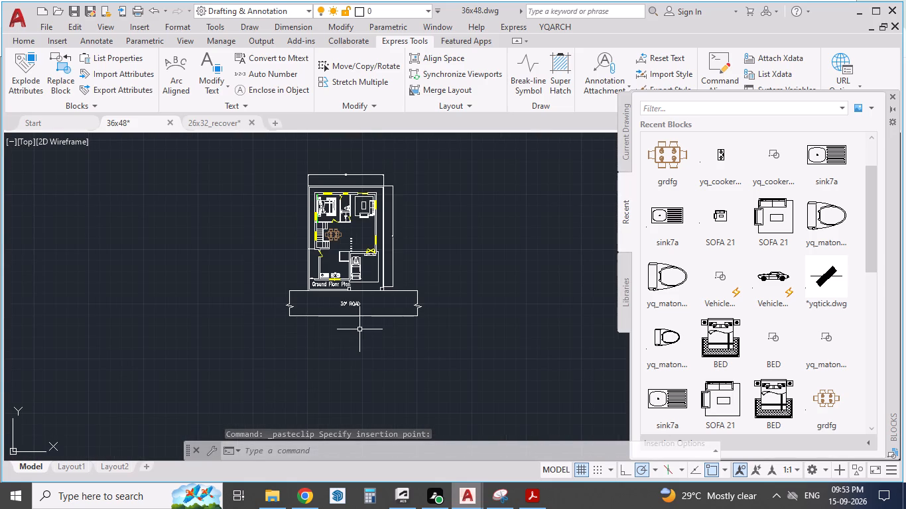
key("Escape")
key("Escape")
Copy the BEDROOM label from the 26x32_recover drawing and paste it into the kitchen of the 36x48 plan.
scroll(338, 284, "up", 2)
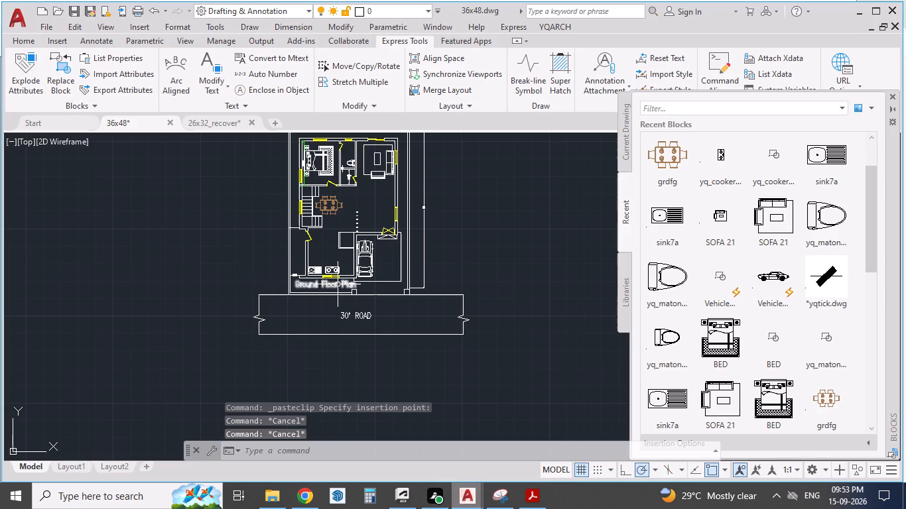
scroll(338, 284, "up", 1)
scroll(354, 361, "down", 2)
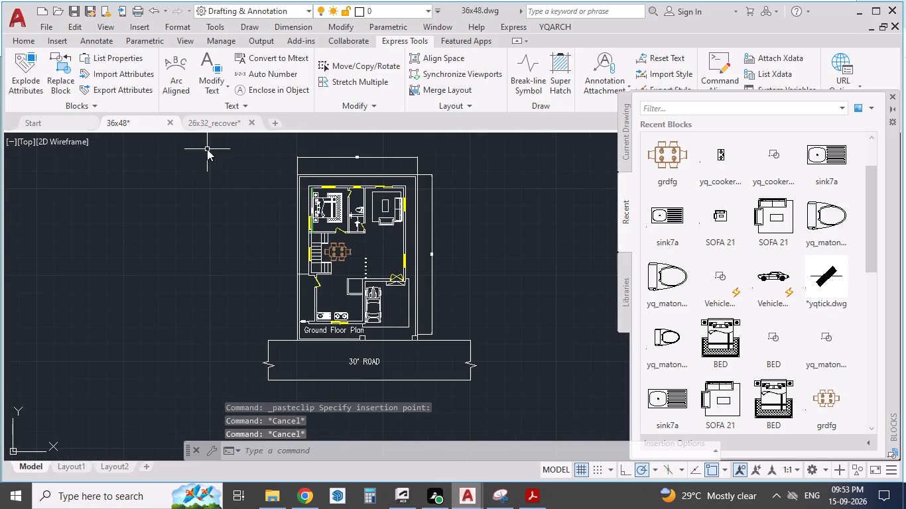
left_click(215, 125)
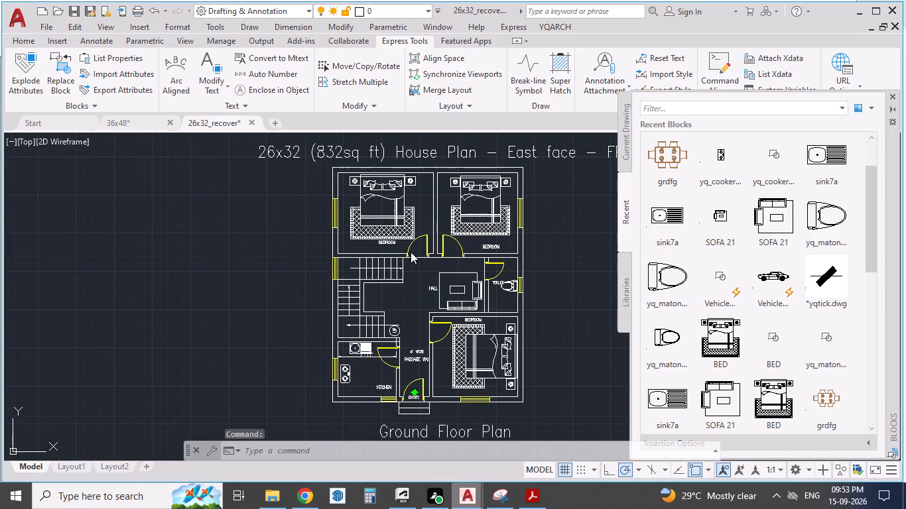
left_click(390, 242)
key("ctrl+c")
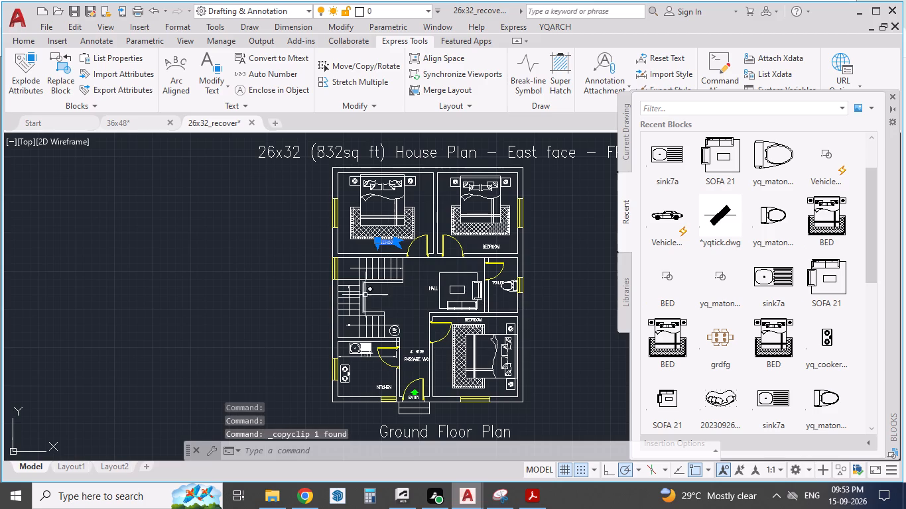
left_click(127, 123)
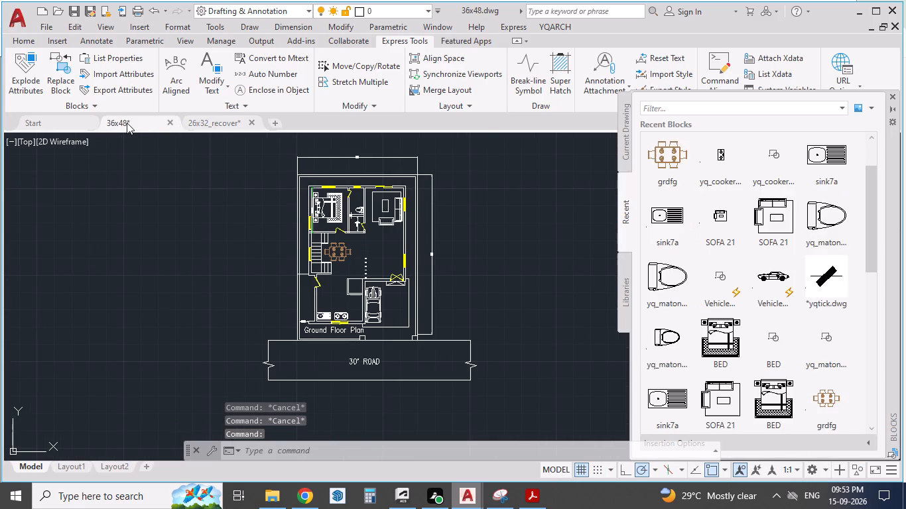
scroll(373, 260, "up", 1)
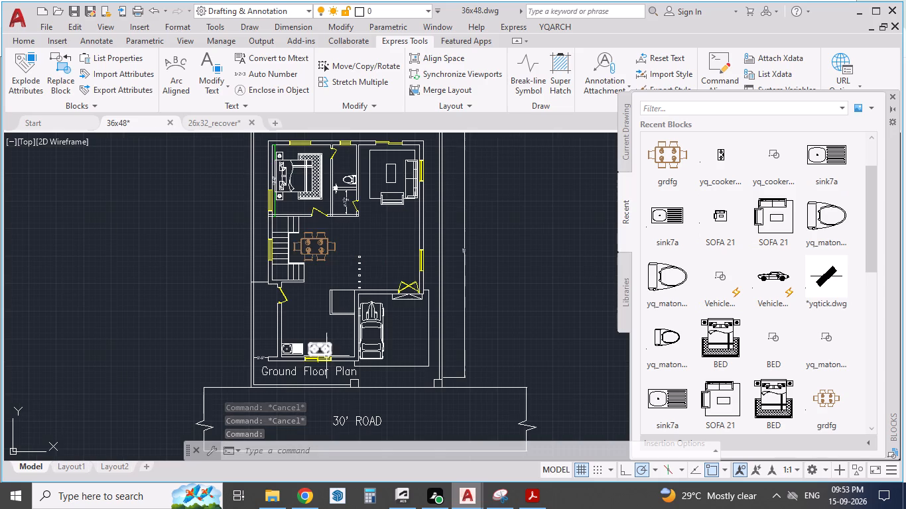
scroll(326, 357, "up", 1)
key("ctrl+v")
left_click(277, 321)
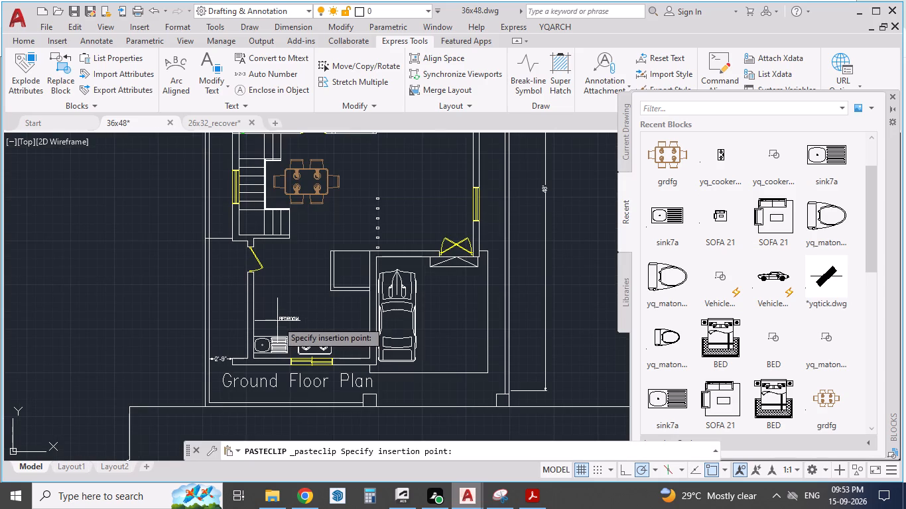
Move the BEDROOM label from the kitchen into the bedroom, placing it below the bed near the door.
scroll(318, 322, "down", 2)
scroll(320, 321, "up", 4)
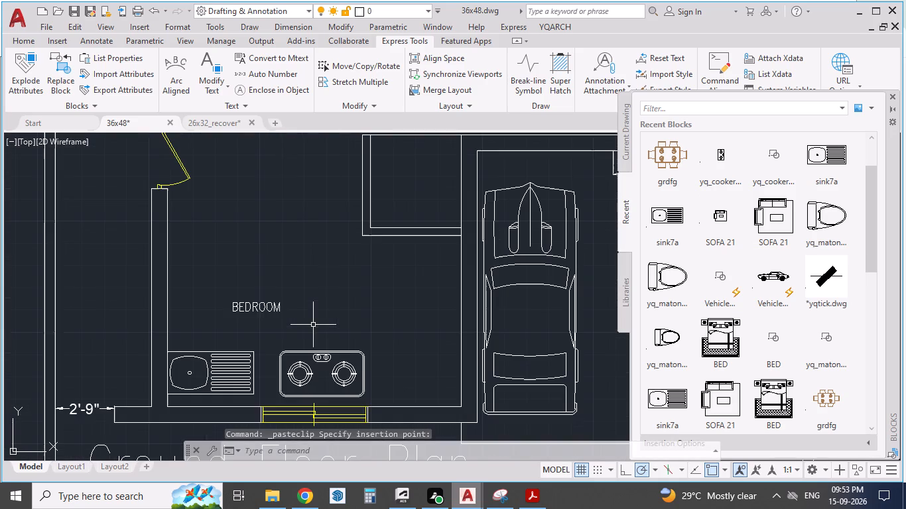
left_click(267, 311)
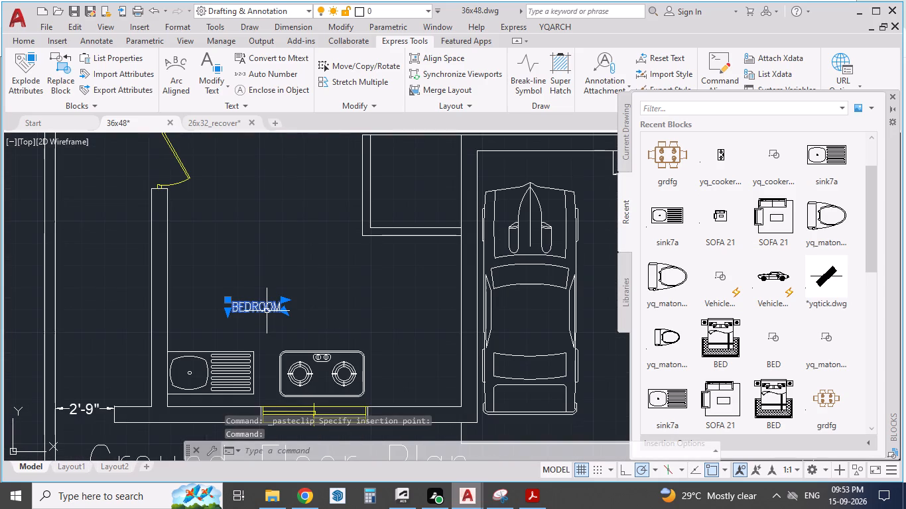
key("ctrl+x")
scroll(267, 311, "down", 4)
scroll(256, 215, "up", 3)
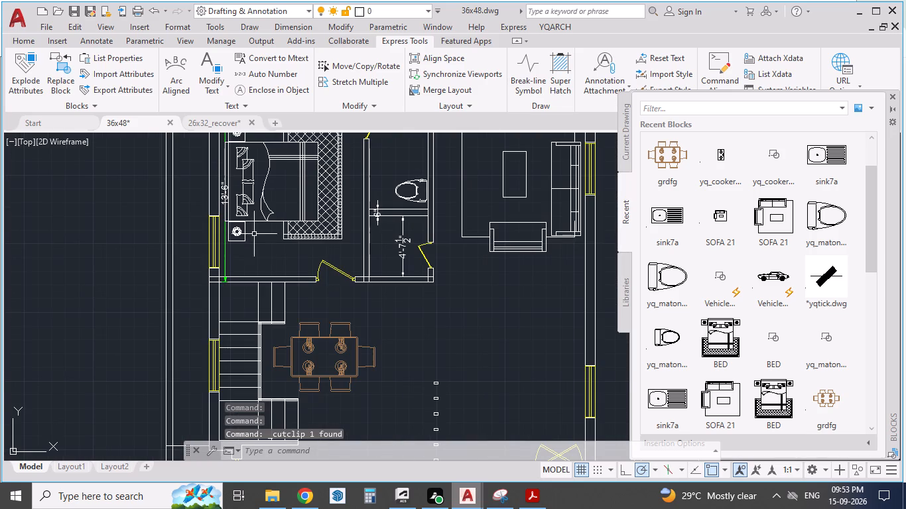
key("ctrl+v")
left_click(265, 256)
scroll(308, 219, "down", 1)
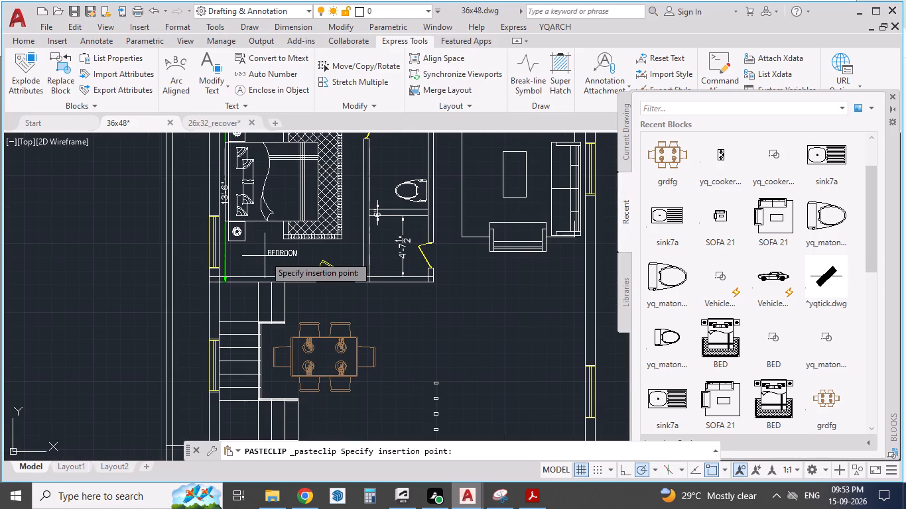
scroll(308, 219, "down", 2)
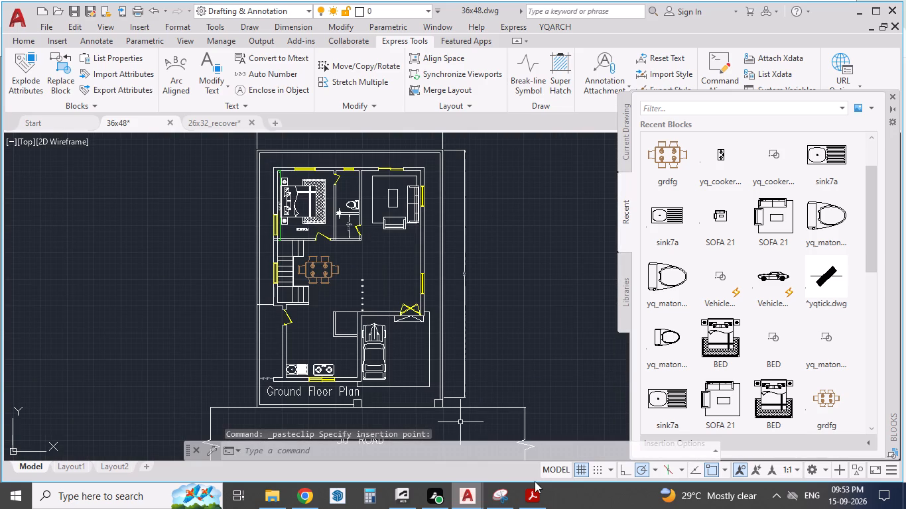
Check the room names and sizes on the PDF reference plan, returning to the 36x48 drawing.
left_click(535, 498)
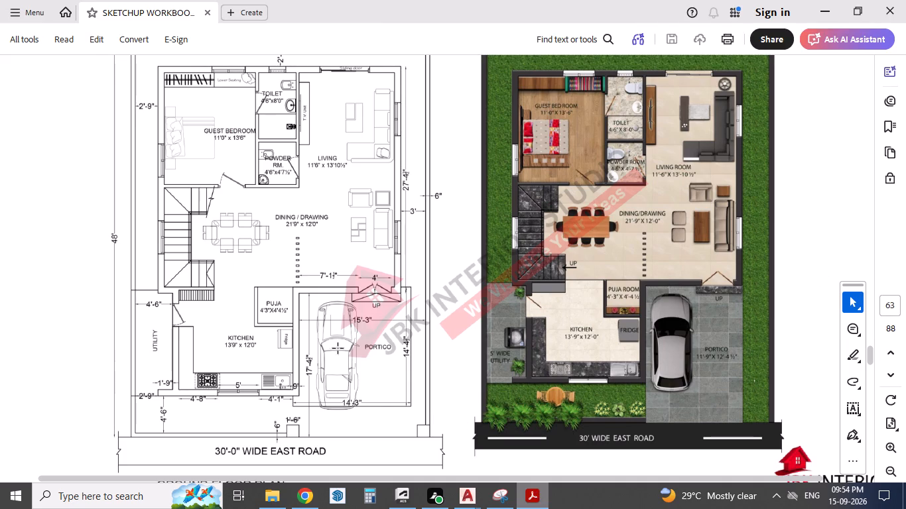
left_click(466, 494)
left_click(435, 441)
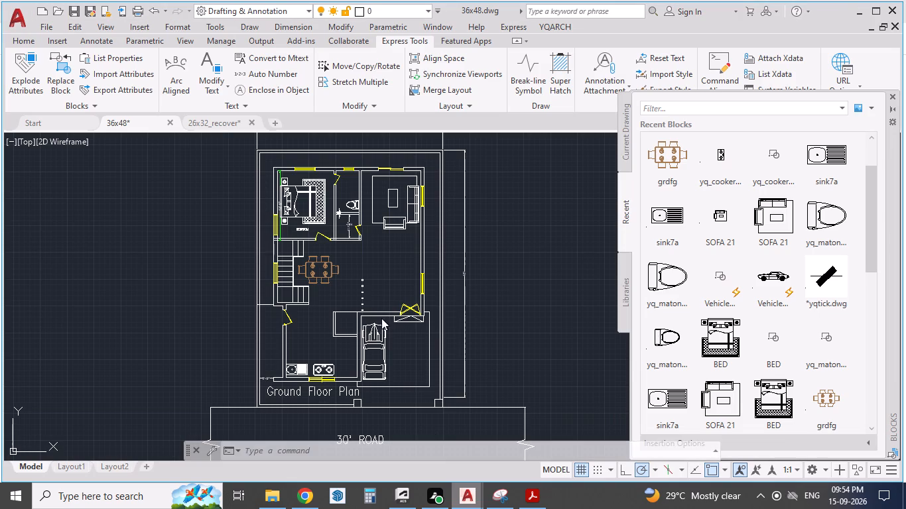
Copy the HALL label from the 26x32_recover drawing and paste it beside the sofa set in the 36x48 plan's living room.
left_click(218, 117)
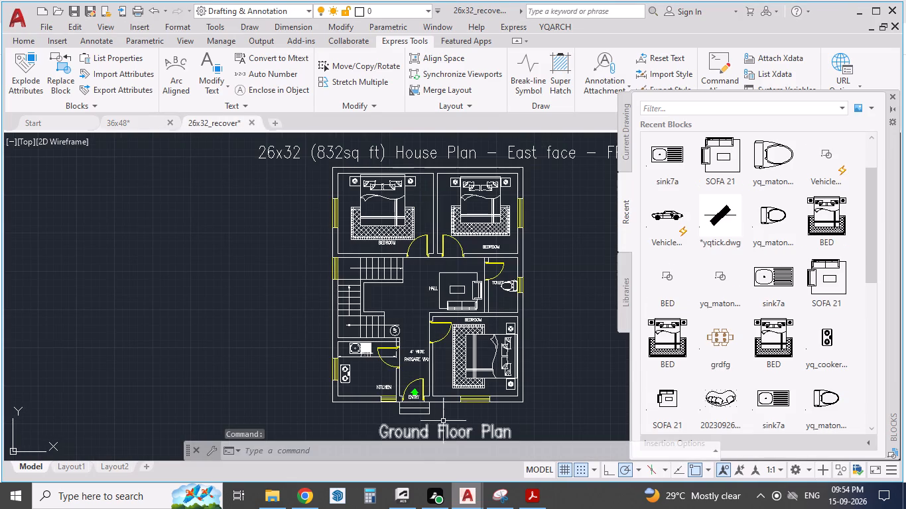
scroll(445, 293, "up", 2)
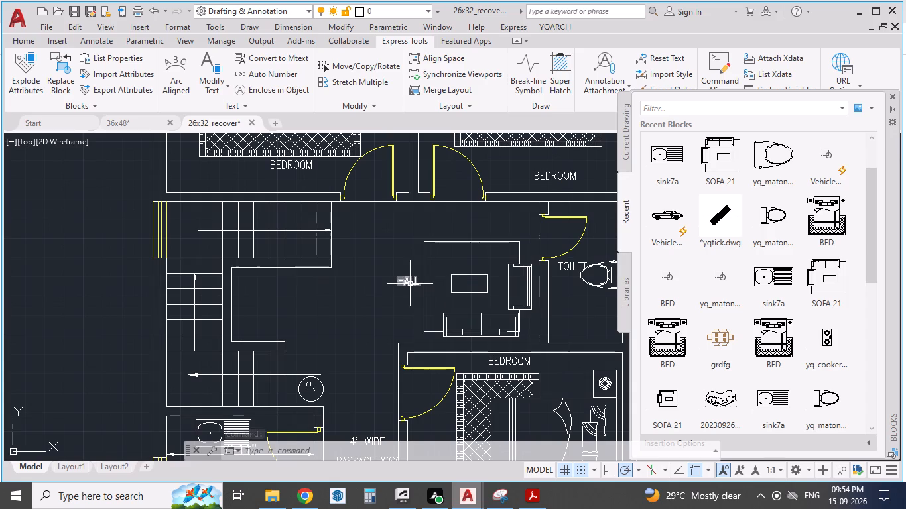
left_click(410, 284)
key("ctrl+c")
left_click(410, 284, "ctrl")
left_click(135, 123)
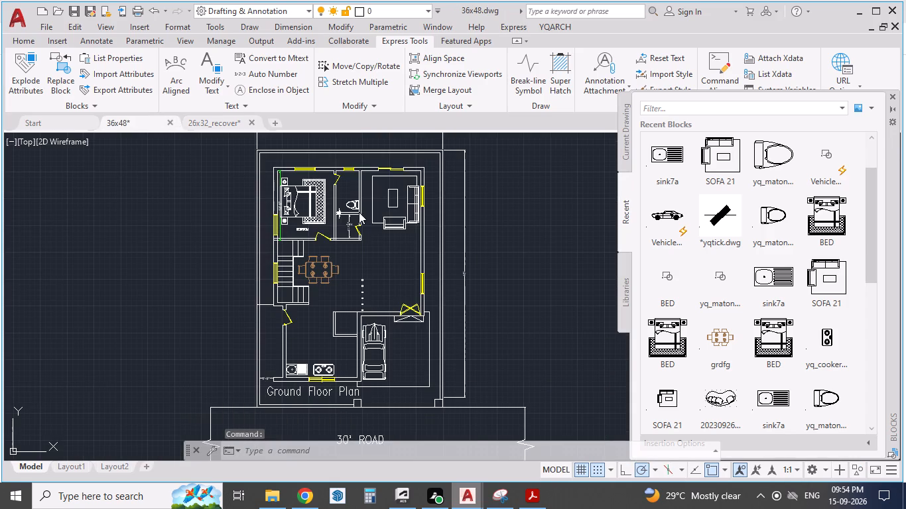
scroll(381, 190, "up", 2)
key("ctrl+v")
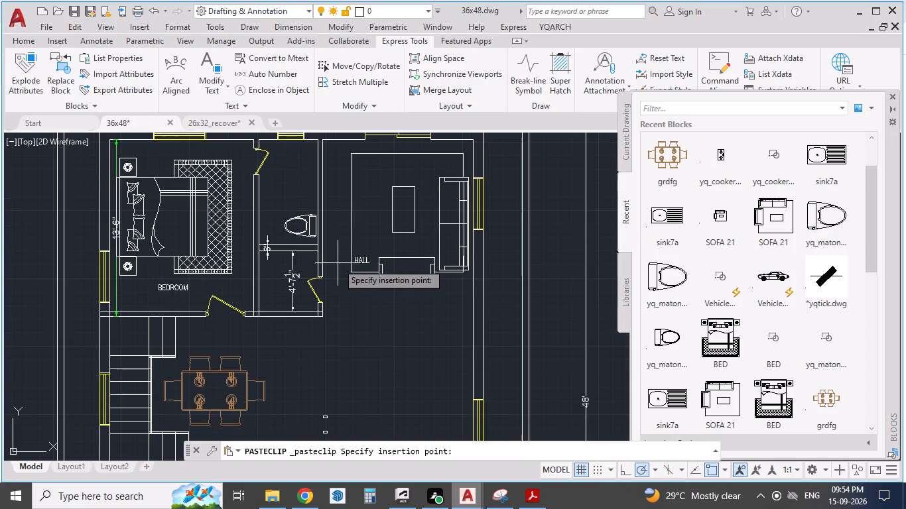
left_click(337, 257)
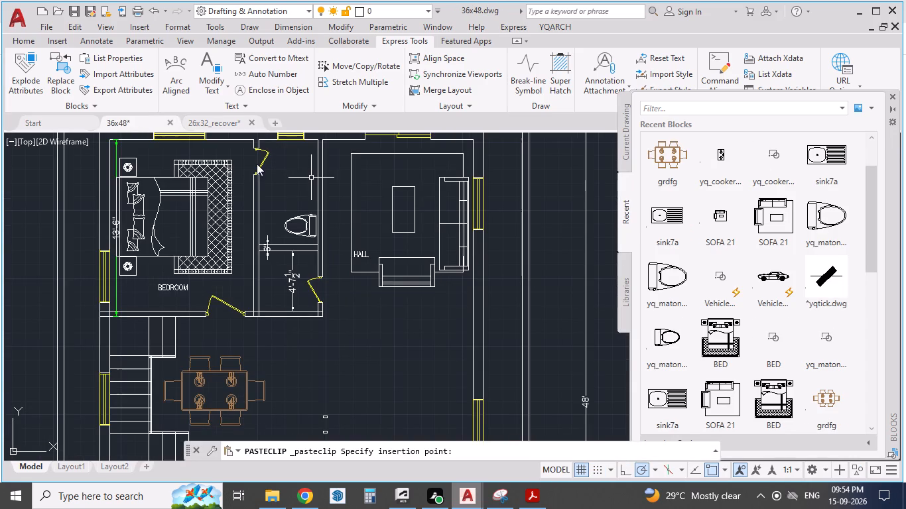
Copy the TOILET label from the 26x32_recover drawing and paste it above the WC in the 36x48 plan's toilet.
left_click(204, 119)
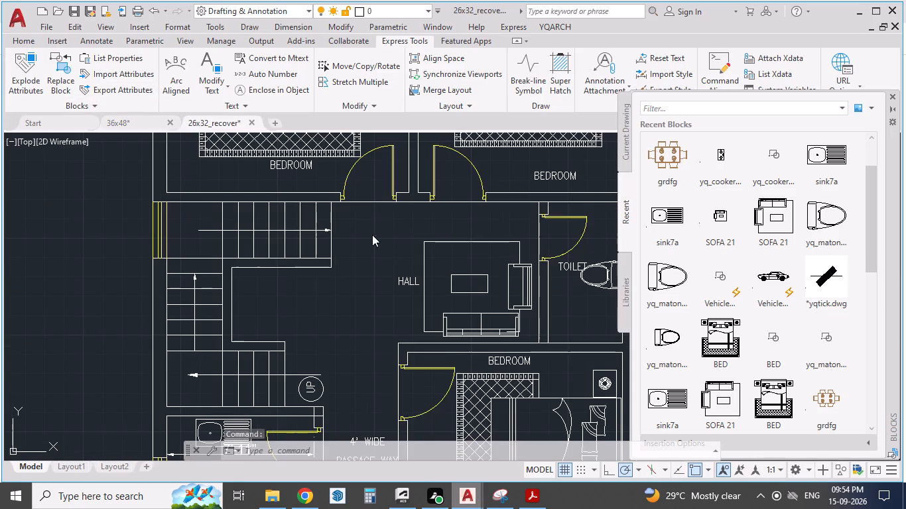
scroll(361, 239, "down", 1)
left_click(493, 258)
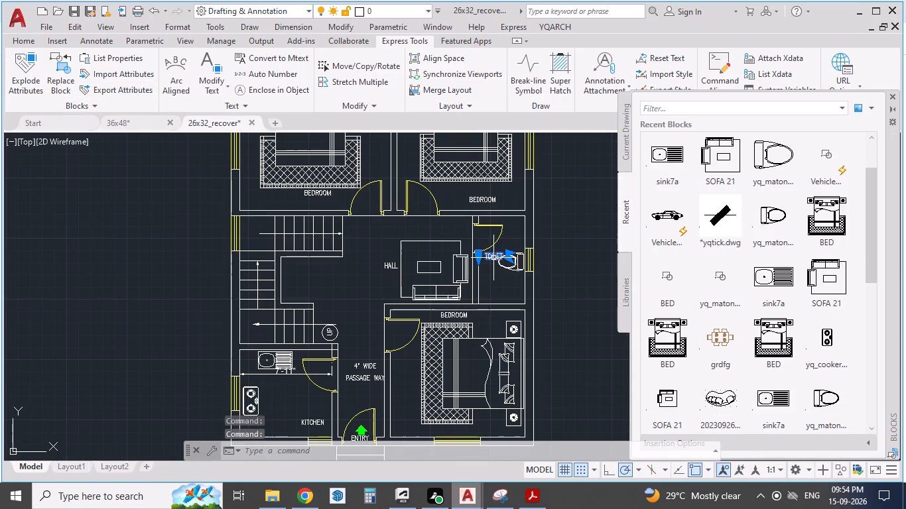
key("ctrl+c")
left_click(123, 127)
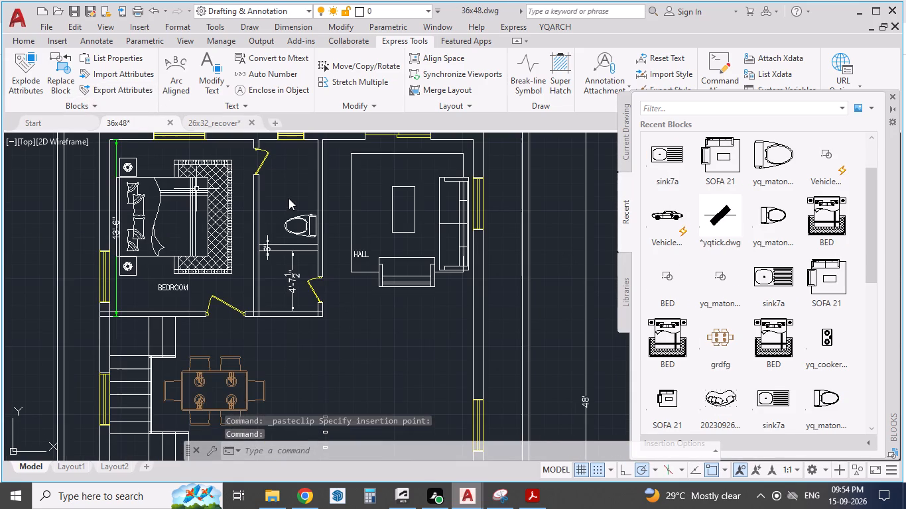
key("ctrl+v")
left_click(279, 196)
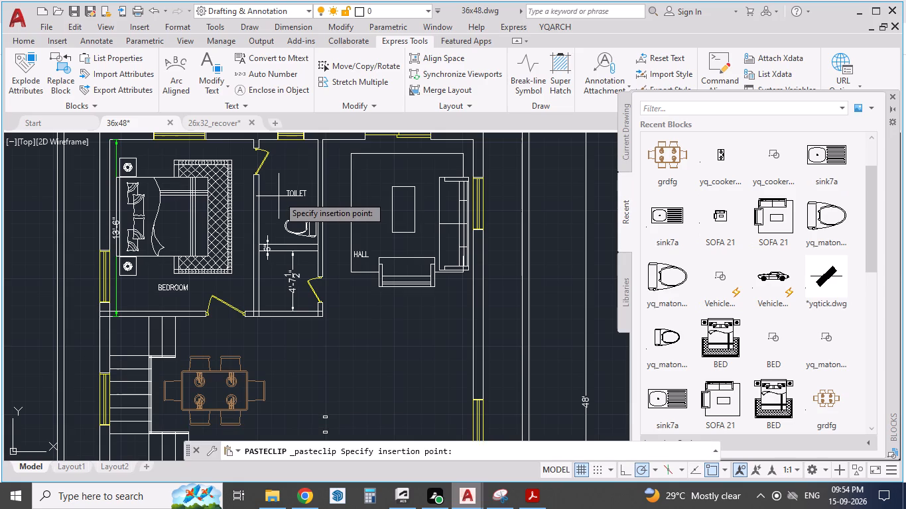
Paste another TOILET label into the small room below the toilet, beside the 4'-7 1/2" dimension.
scroll(269, 308, "up", 2)
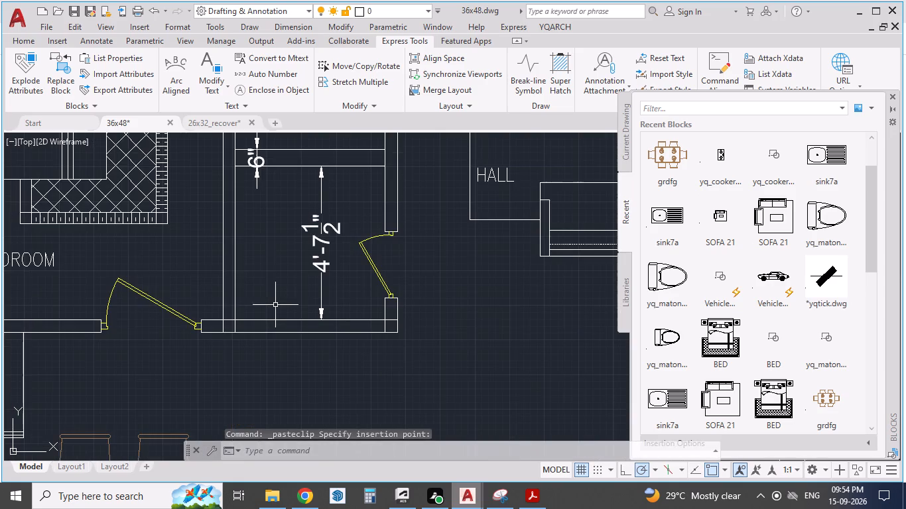
key("ctrl+v")
left_click(263, 274)
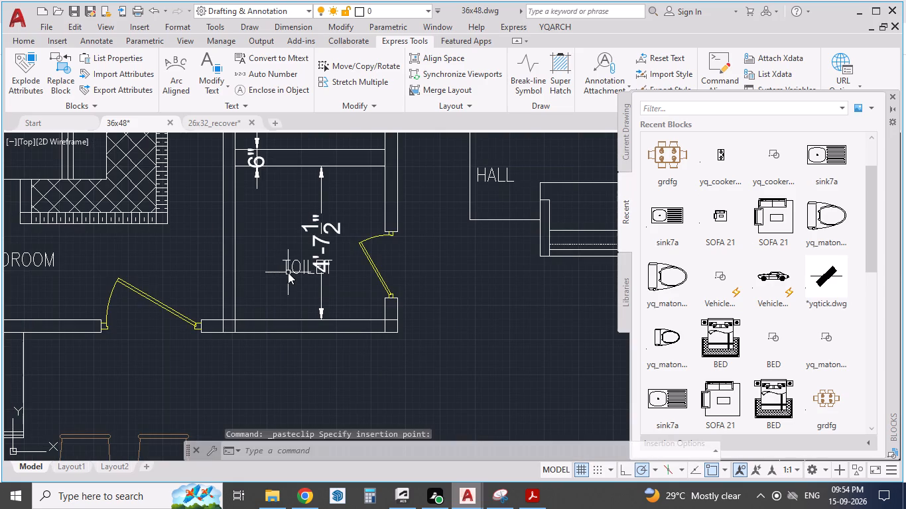
Check the small room's name on the PDF reference plan and change its pasted label to POWDER ROOM.
left_click(289, 272)
triple_click(289, 272)
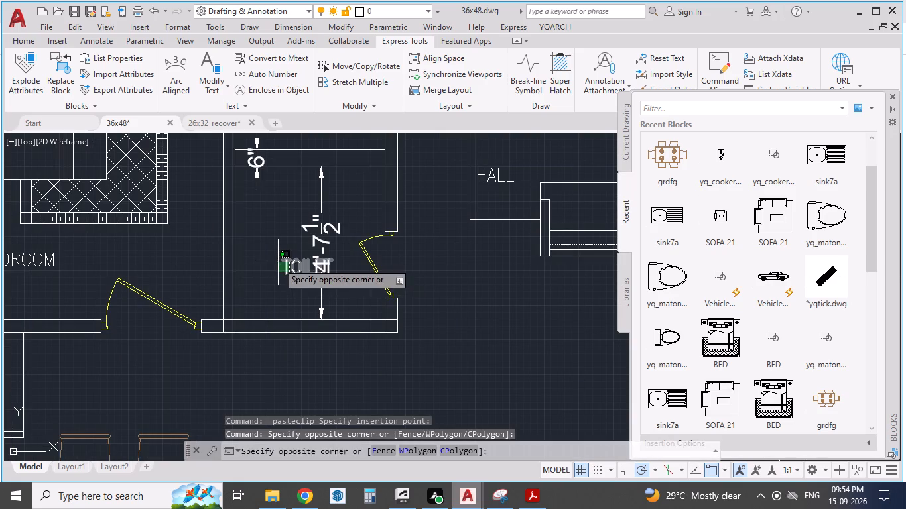
left_click(278, 262)
left_click(545, 501)
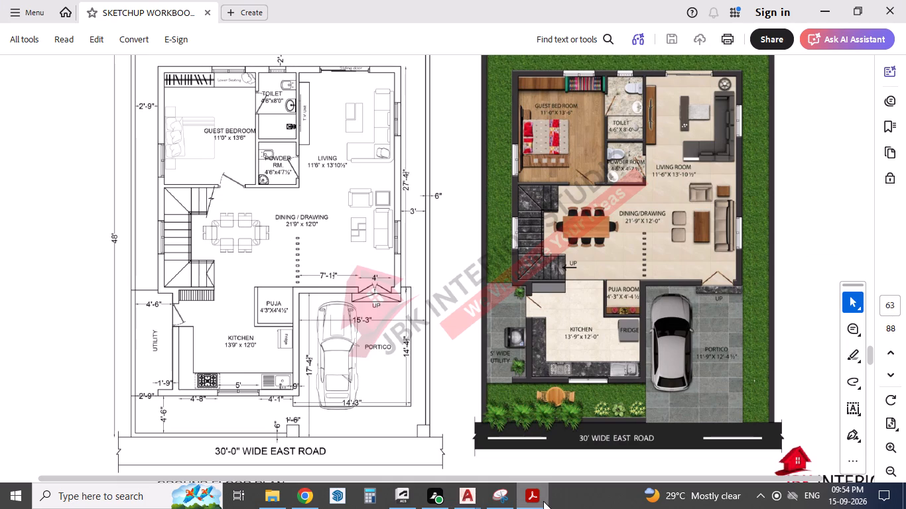
left_click(540, 500)
type("PO")
key("Escape")
triple_click(292, 274)
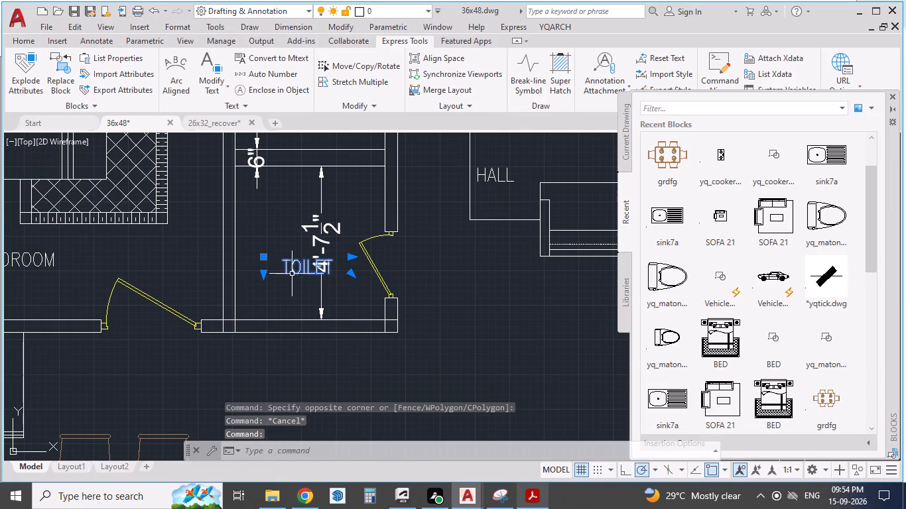
left_click_drag(339, 270, 250, 266)
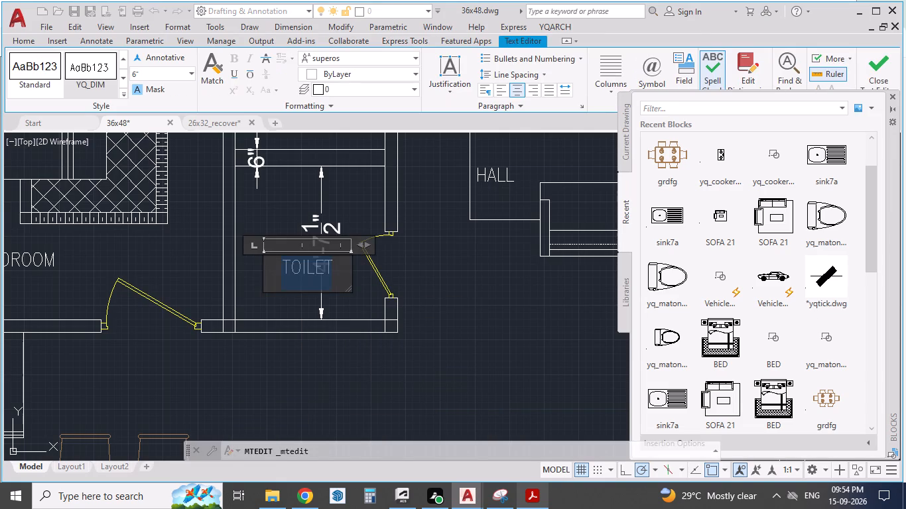
left_click_drag(250, 266, 186, 266)
type("PO")
type("WDER")
key("space")
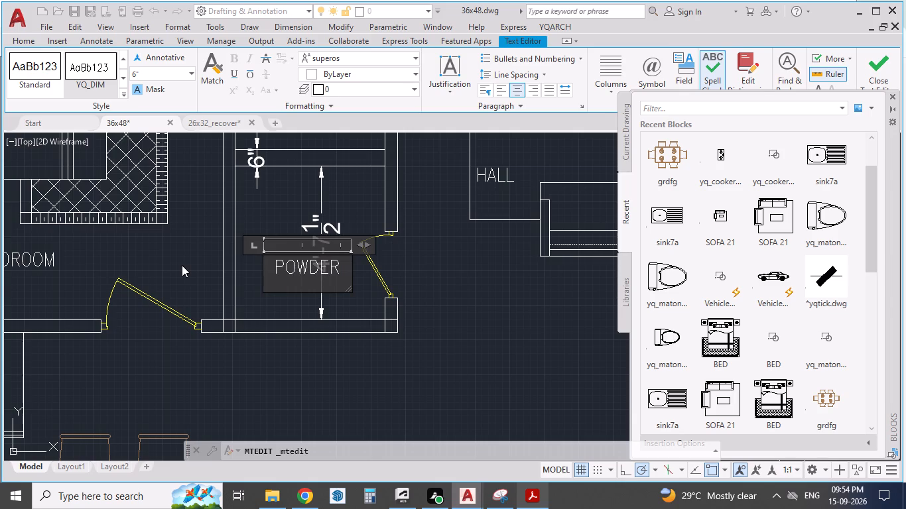
type("ROOM")
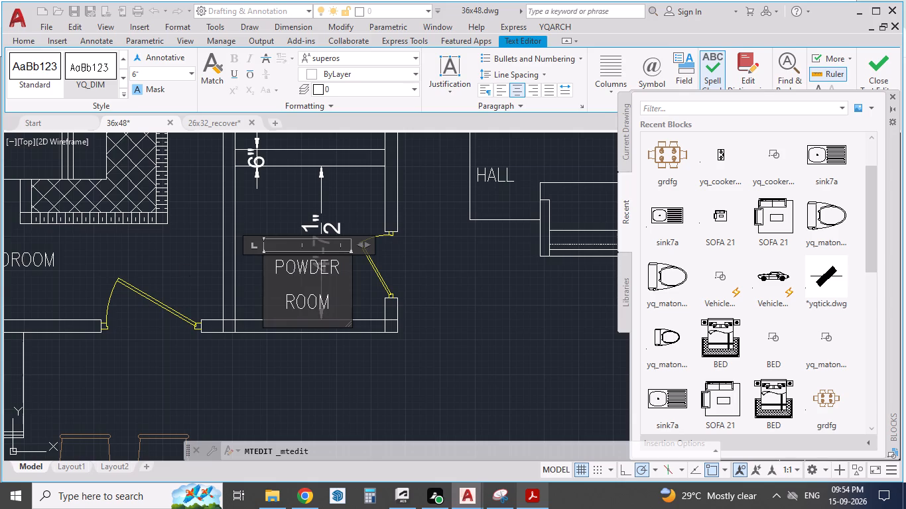
left_click(452, 270)
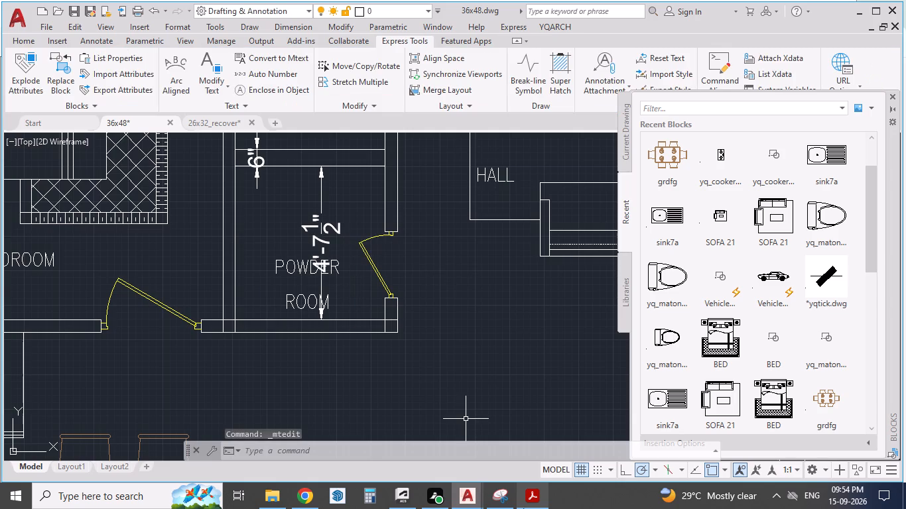
Check the PDF reference plan, paste another TOILET label beside the dining table, and change its text to DINING.
left_click(528, 497)
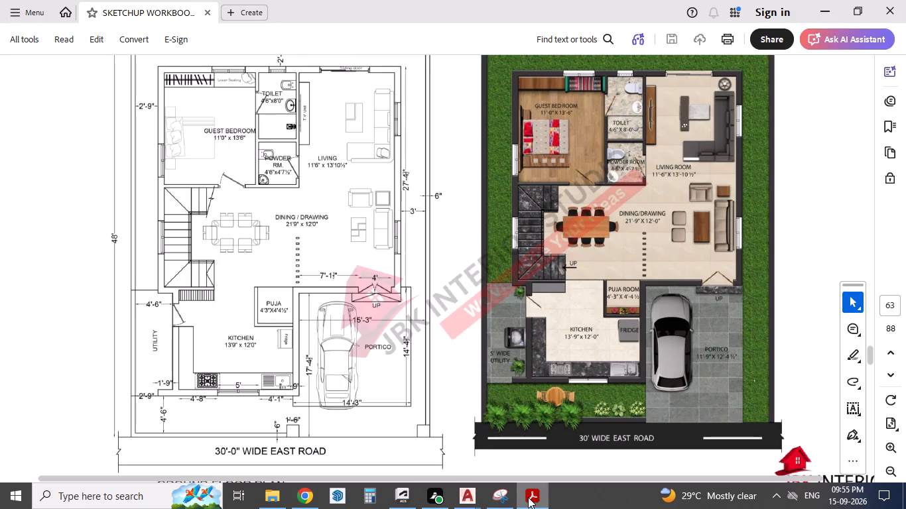
left_click(528, 497)
scroll(357, 199, "down", 2)
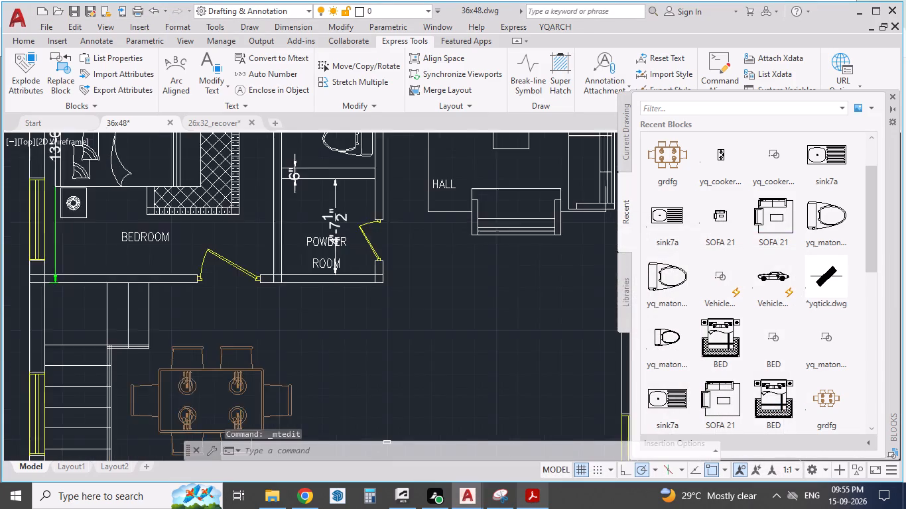
key("ctrl+v")
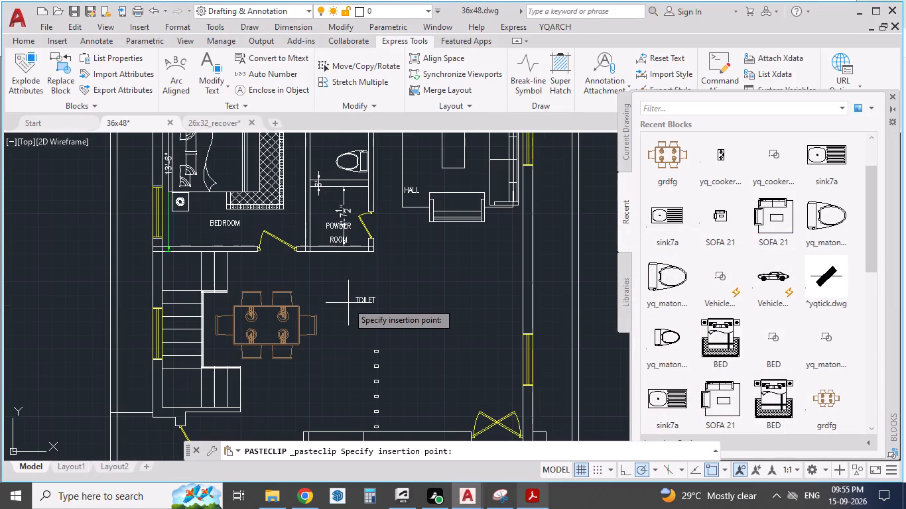
left_click(346, 304)
triple_click(371, 301)
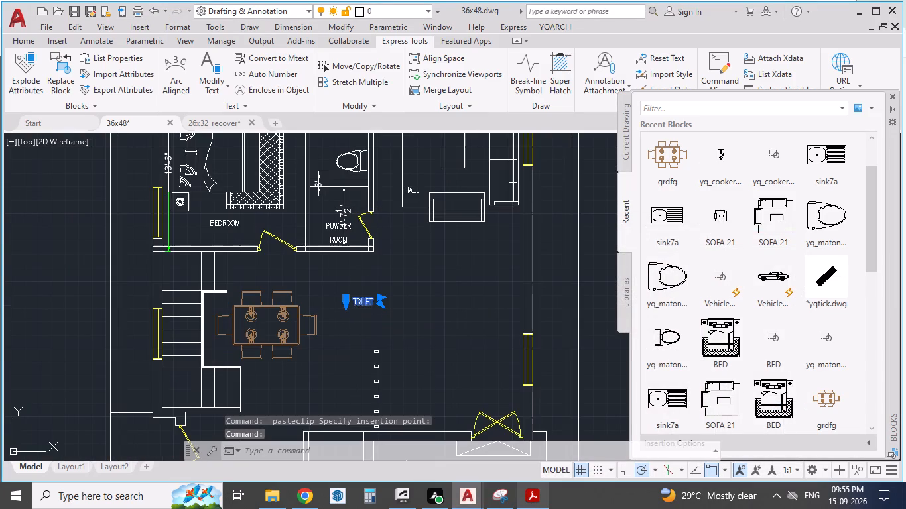
scroll(377, 307, "up", 1)
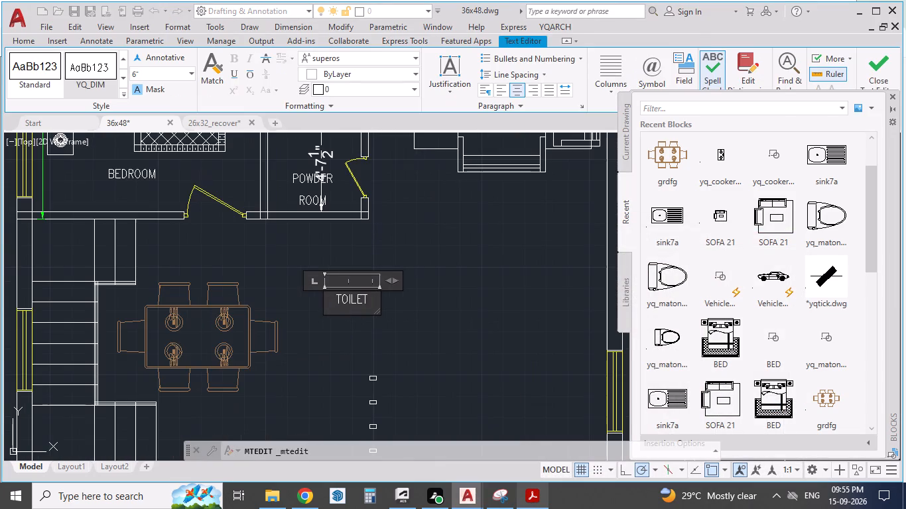
left_click_drag(371, 297, 238, 286)
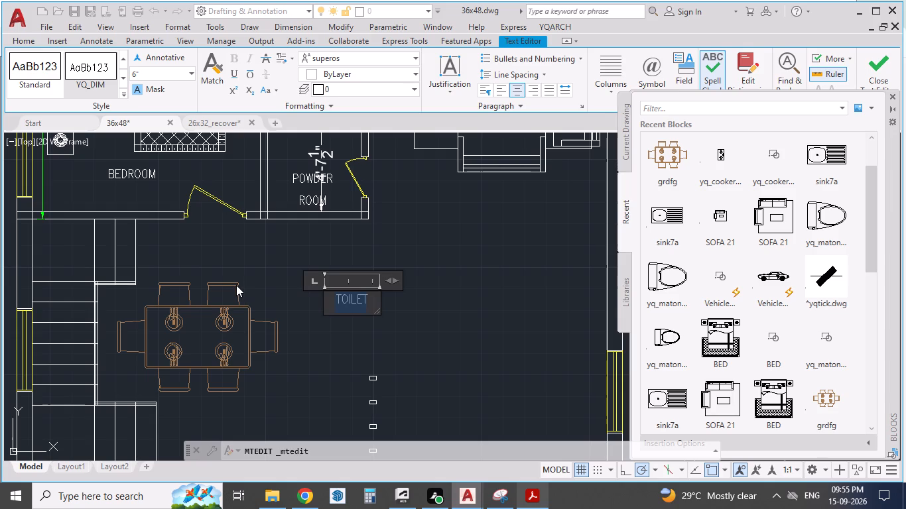
type("DIN")
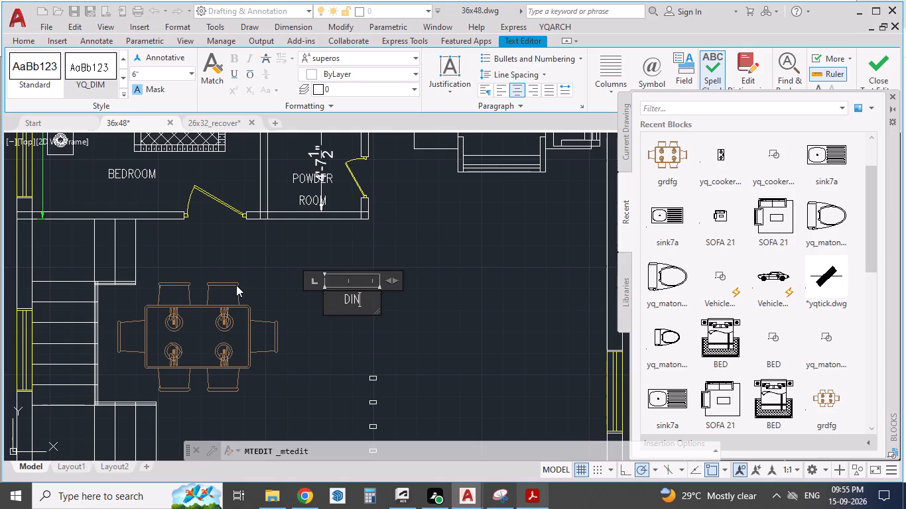
type("IN")
key("g")
left_click(437, 340)
Check the PDF reference plan, paste another TOILET label into the small room beside the car, and change its text to PUJA ROOM.
scroll(412, 299, "down", 1)
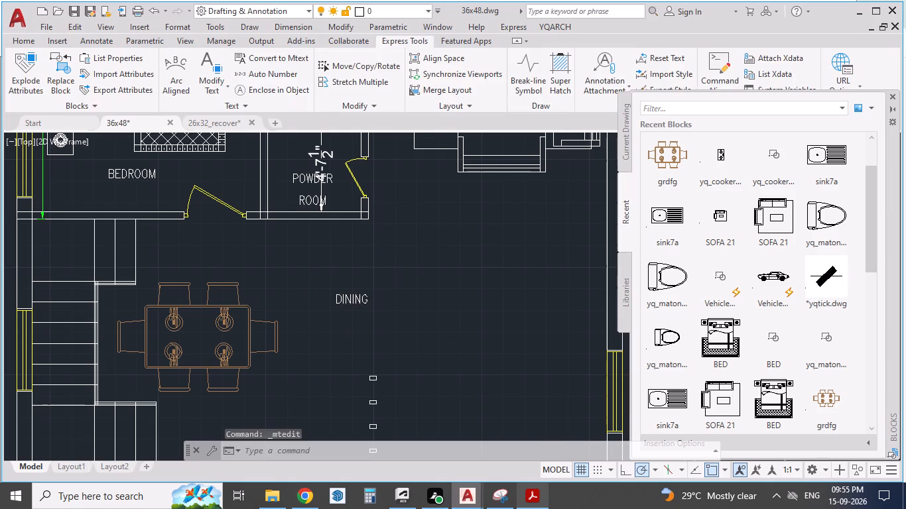
left_click(525, 499)
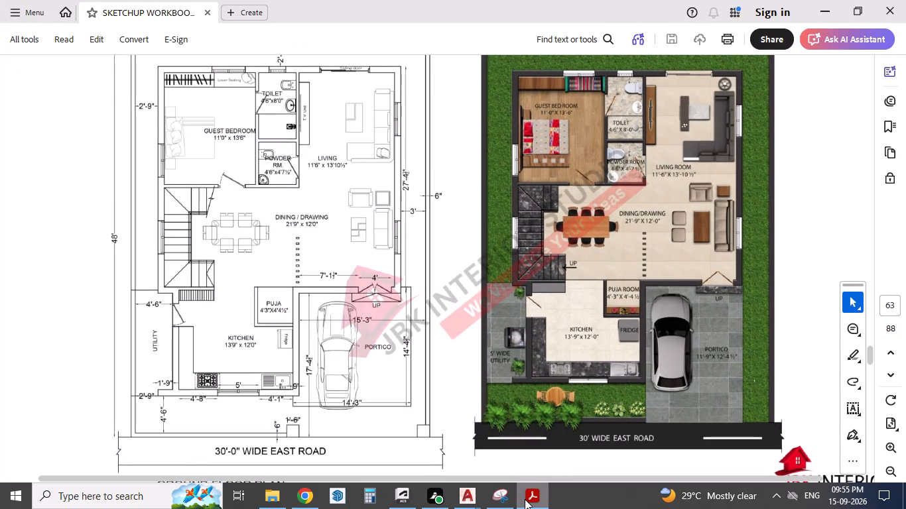
left_click(525, 499)
scroll(372, 252, "down", 1)
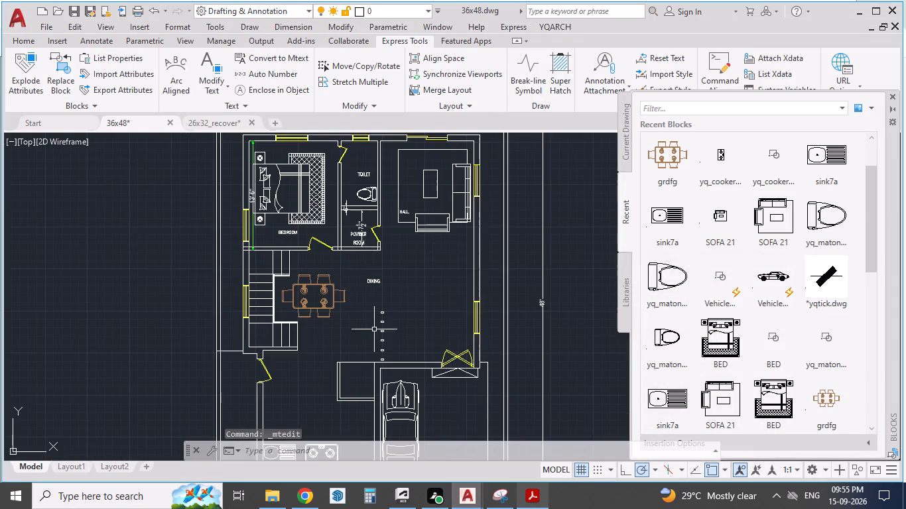
scroll(367, 378, "up", 2)
key("ctrl+v")
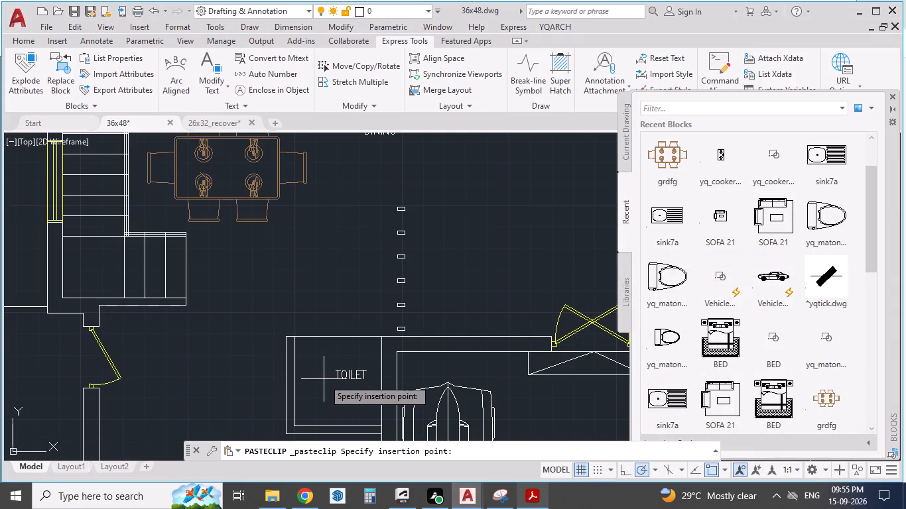
left_click(324, 379)
left_click(355, 375)
left_click(355, 375)
left_click_drag(368, 372, 288, 361)
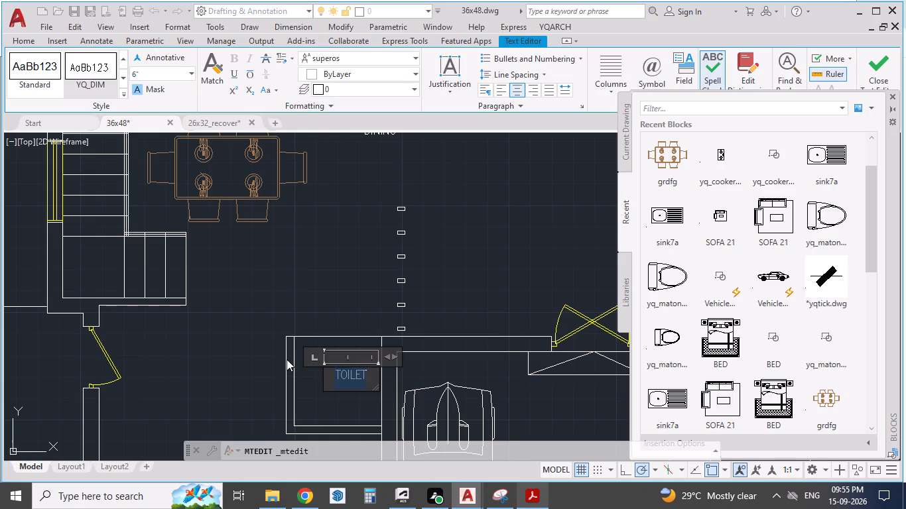
type("PUJ")
type("A ROOM")
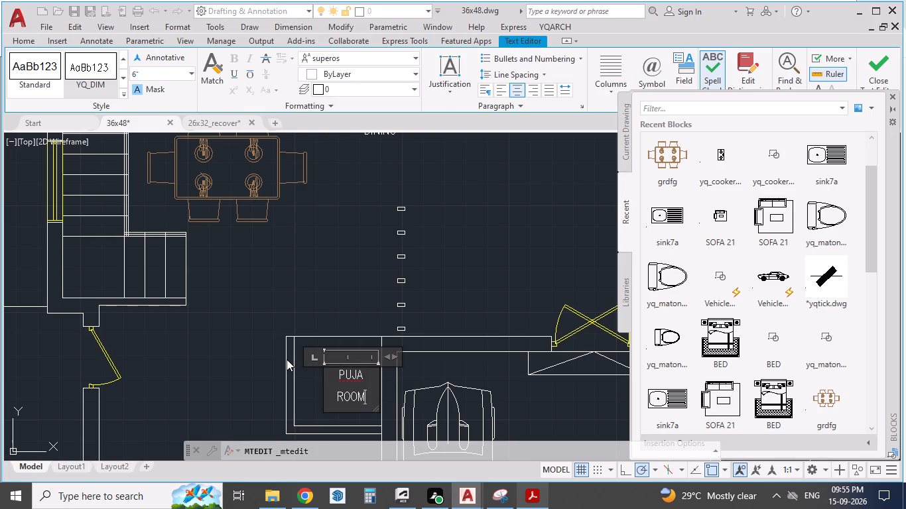
left_click(226, 341)
Check the PDF reference plan, paste another TOILET label into the open area beside the car, and change its text to PORTICO.
scroll(416, 298, "down", 2)
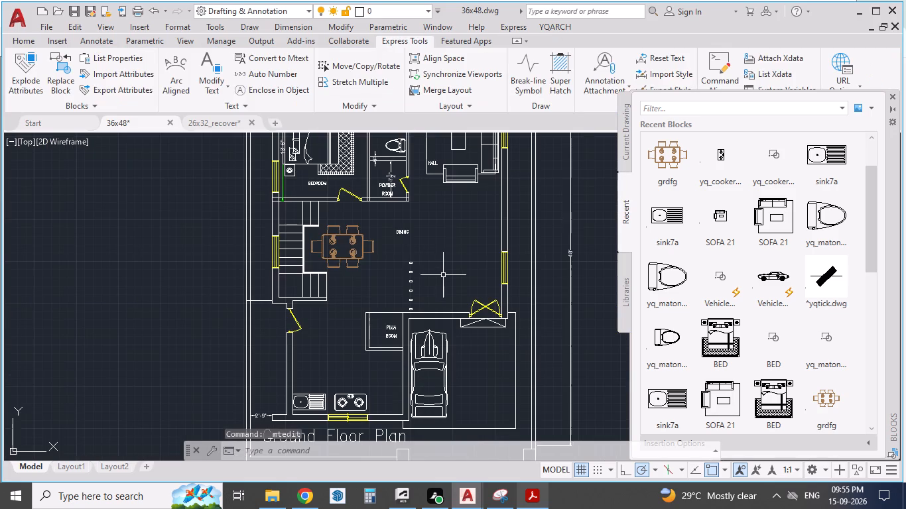
left_click(532, 498)
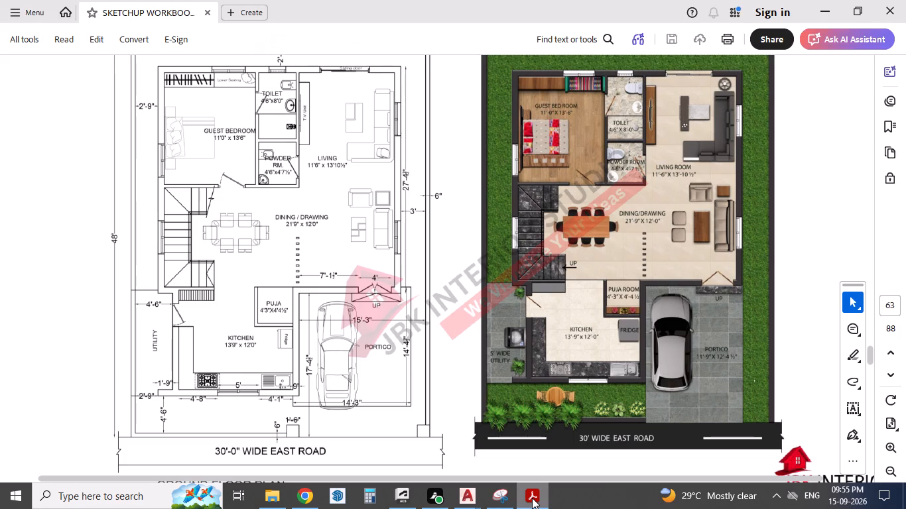
left_click(532, 498)
scroll(413, 267, "down", 1)
scroll(461, 345, "up", 2)
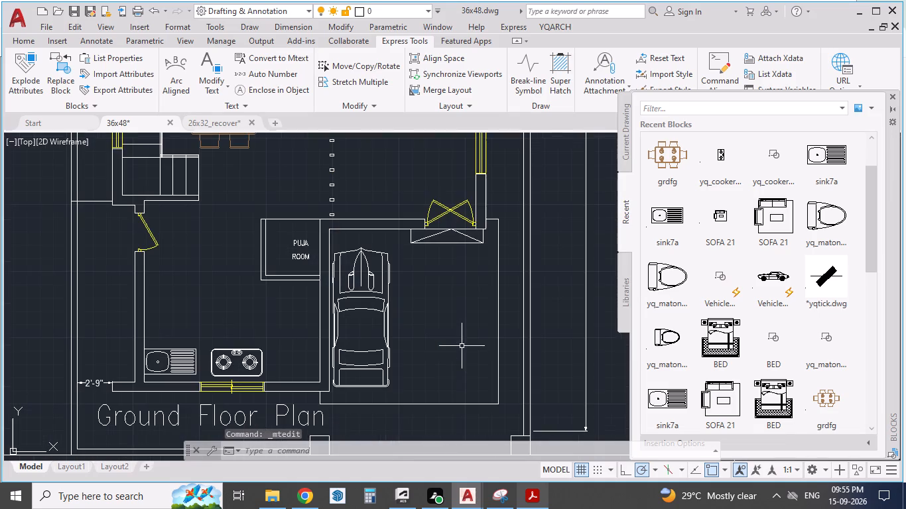
key("ctrl+v")
left_click(430, 337)
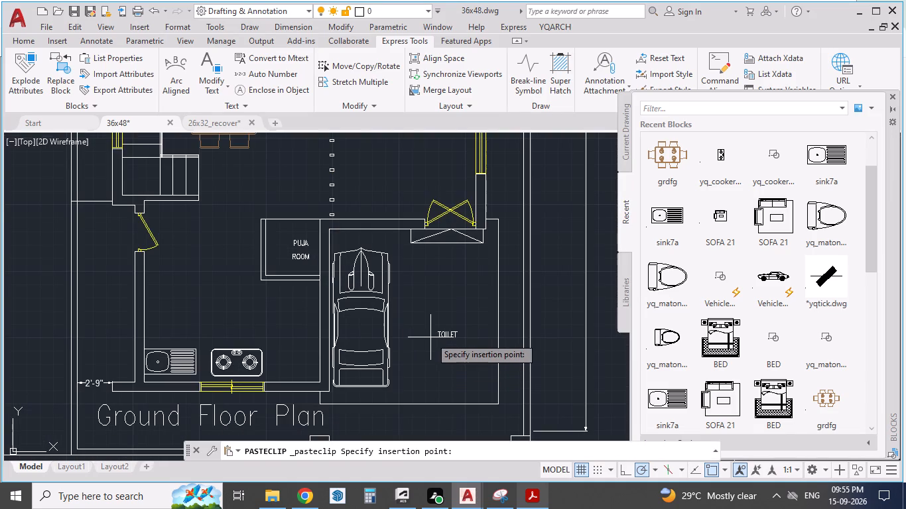
triple_click(452, 336)
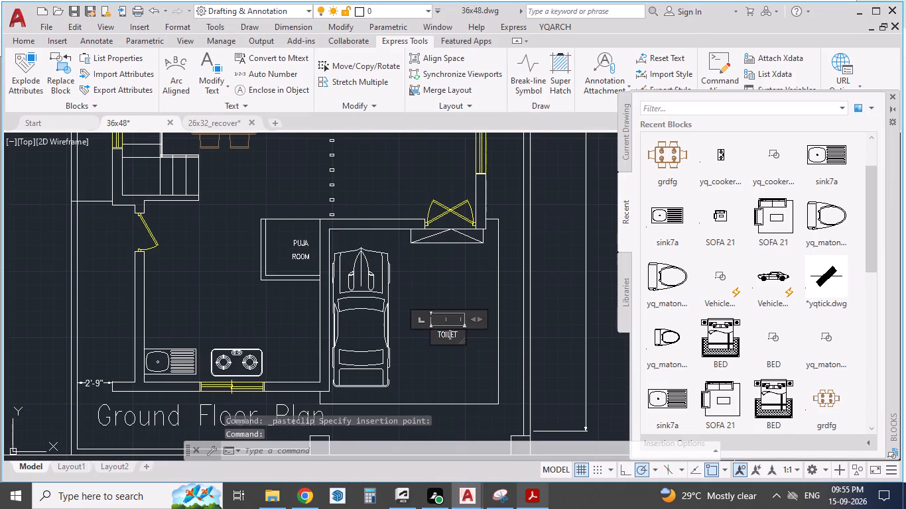
scroll(452, 336, "up", 2)
left_click_drag(460, 332, 332, 313)
type("PORTICO")
left_click(332, 313)
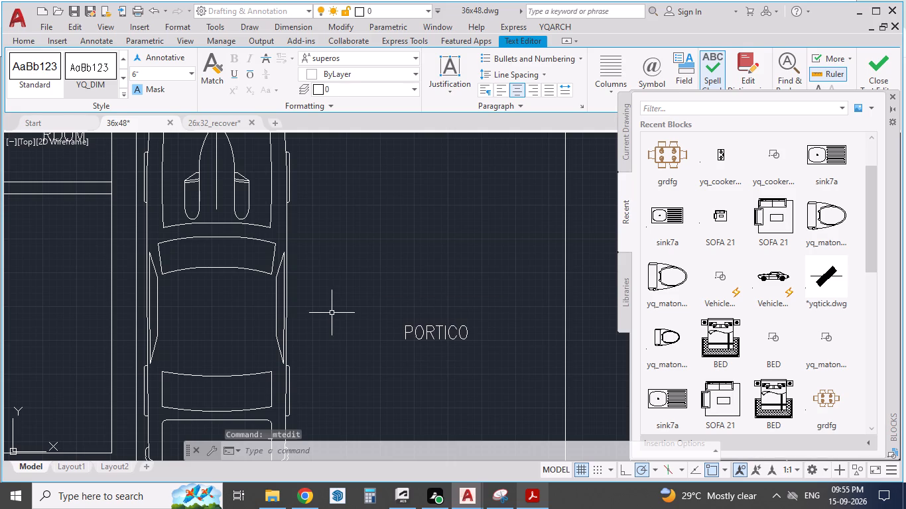
Paste another TOILET label into the room above the sink and cooker, and change its text to KITCHEN.
scroll(454, 309, "down", 4)
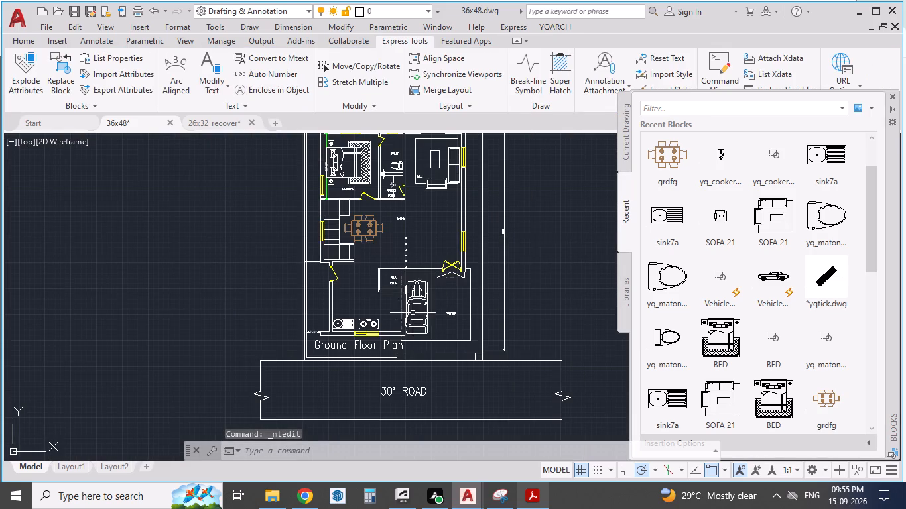
scroll(371, 278, "up", 3)
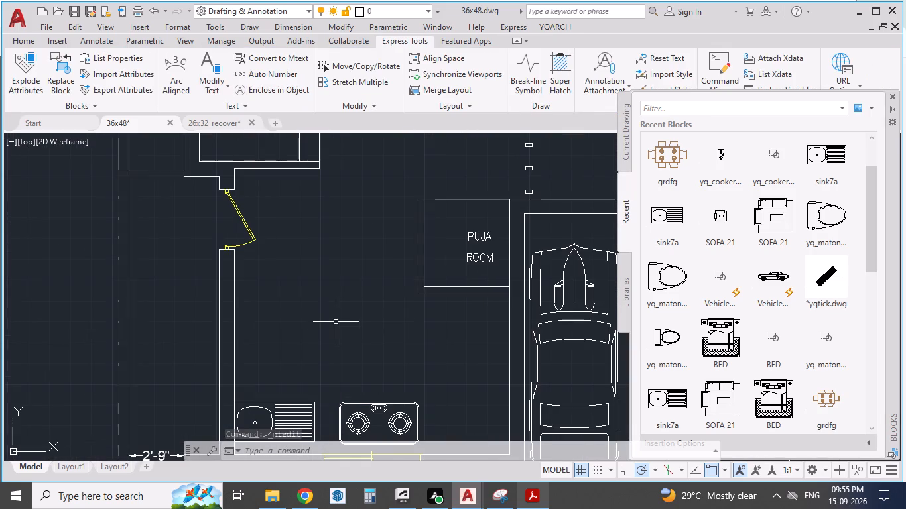
key("ctrl+v")
left_click(332, 323)
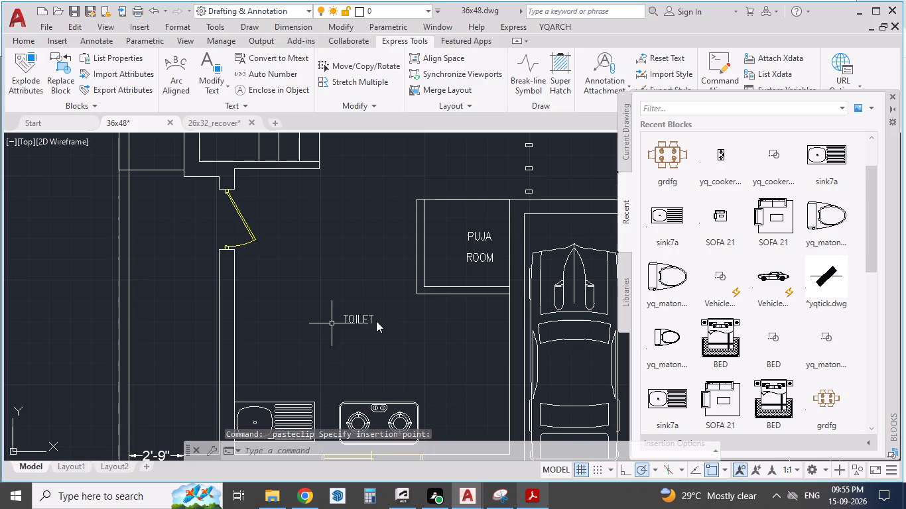
double_click(368, 315)
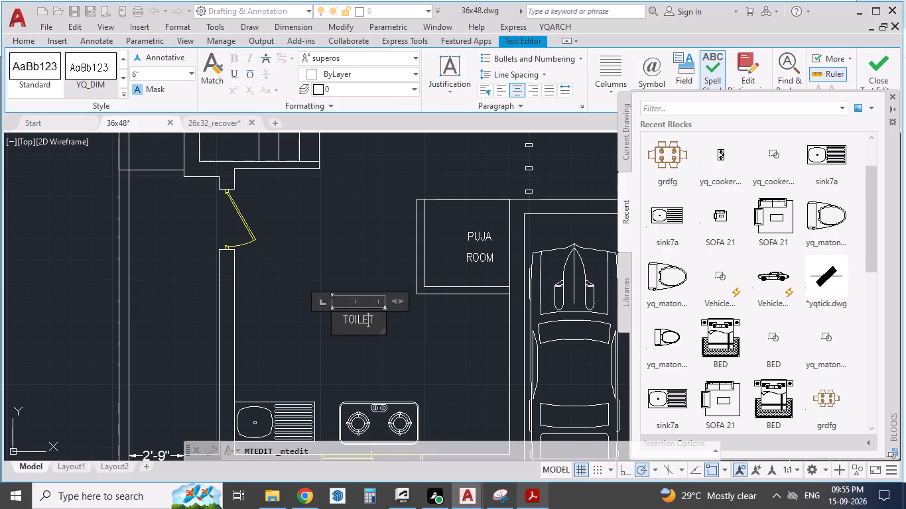
left_click_drag(377, 317, 244, 311)
type("KITCHEN")
left_click_drag(267, 313, 265, 308)
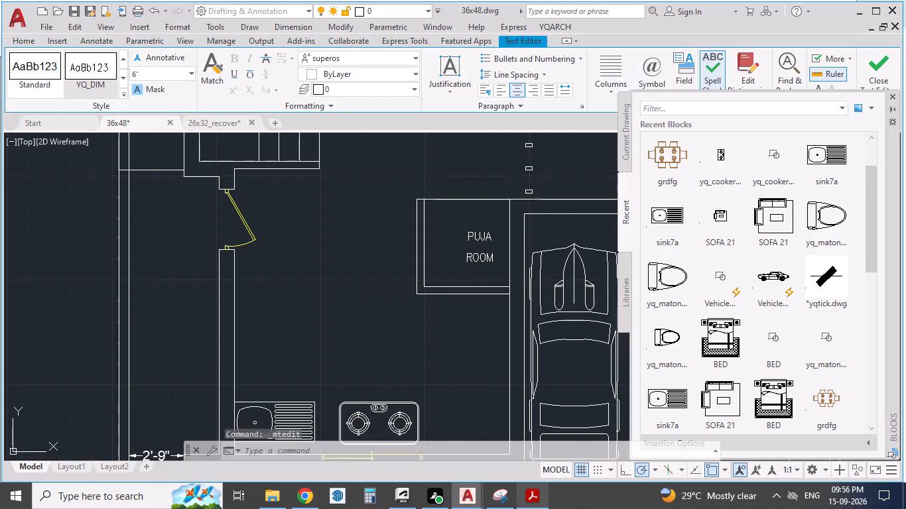
Review the labelled 36x48 plan against the room names and dimensions on the PDF reference plan.
scroll(288, 290, "down", 3)
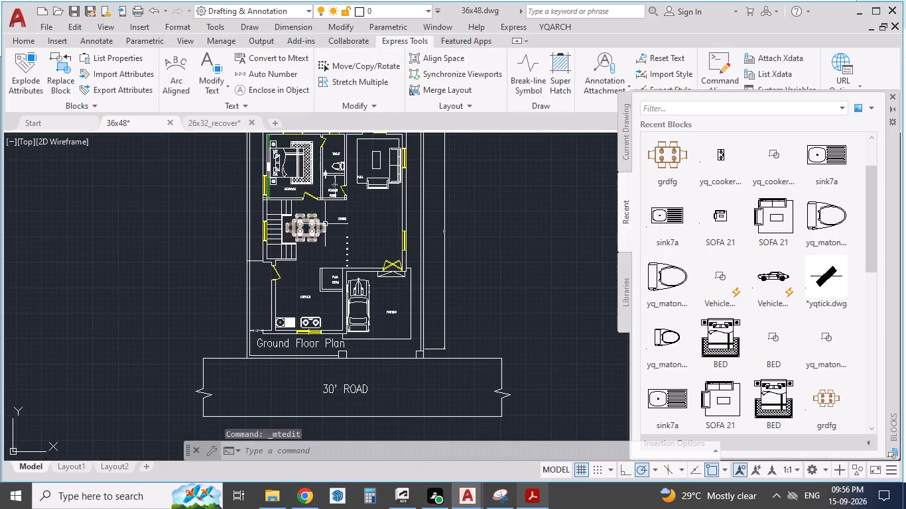
scroll(344, 186, "up", 1)
scroll(342, 213, "down", 2)
scroll(355, 190, "up", 1)
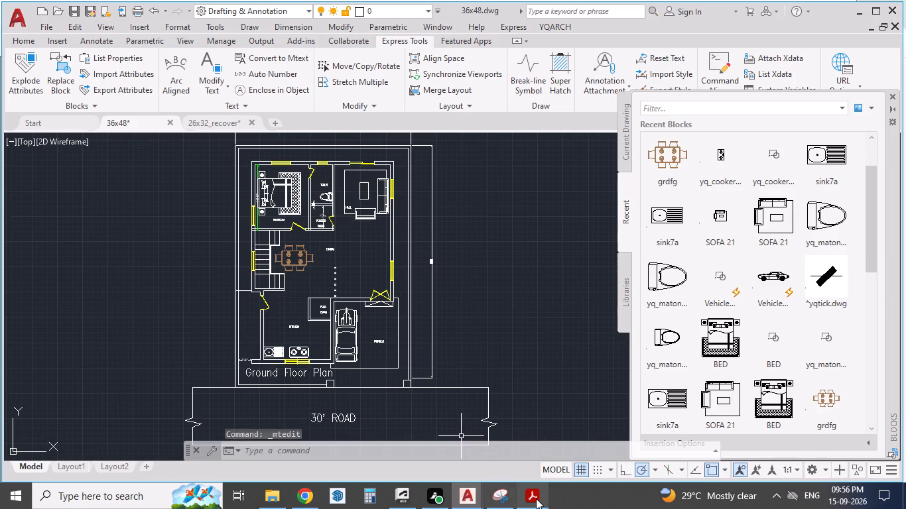
left_click(533, 498)
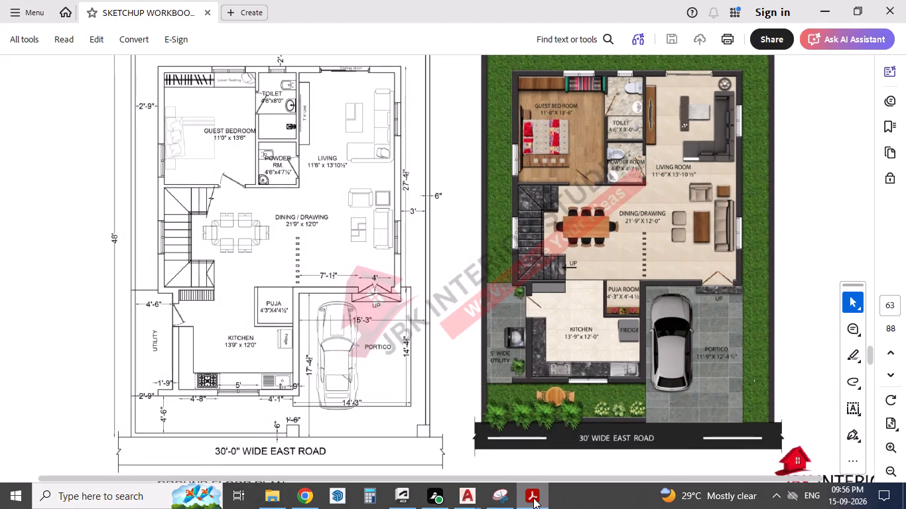
scroll(444, 337, "up", 2)
scroll(442, 336, "down", 2)
left_click(525, 508)
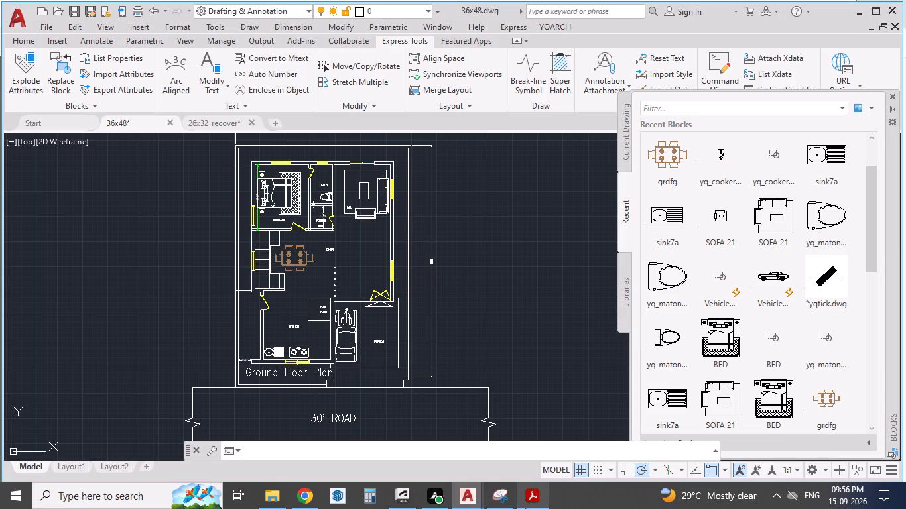
Save the 36x48 drawing with the completed room labels.
scroll(399, 347, "down", 1)
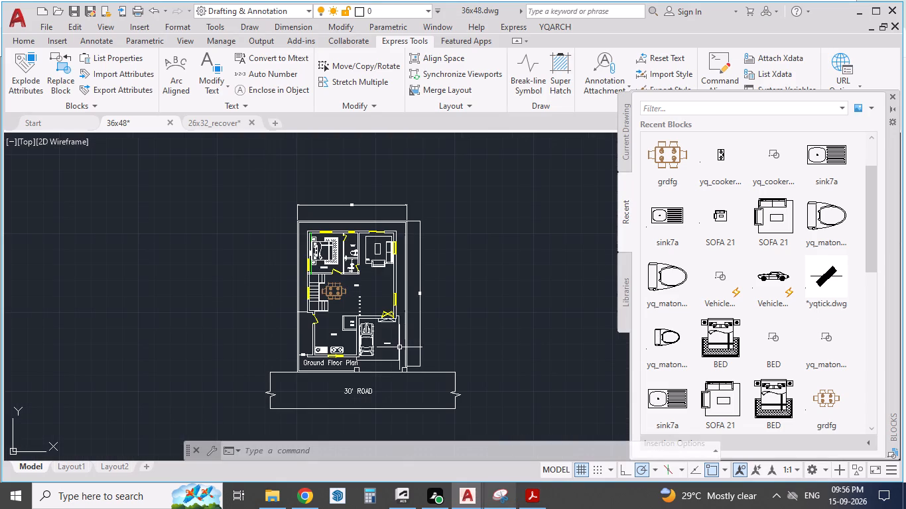
key("ctrl+s")
Close the 26x32_recover drawing without saving its changes.
left_click(249, 119)
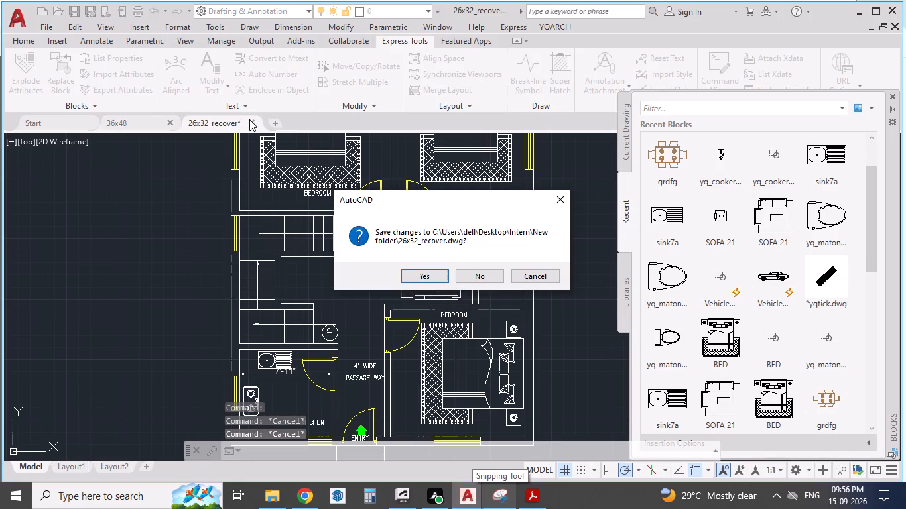
left_click(469, 278)
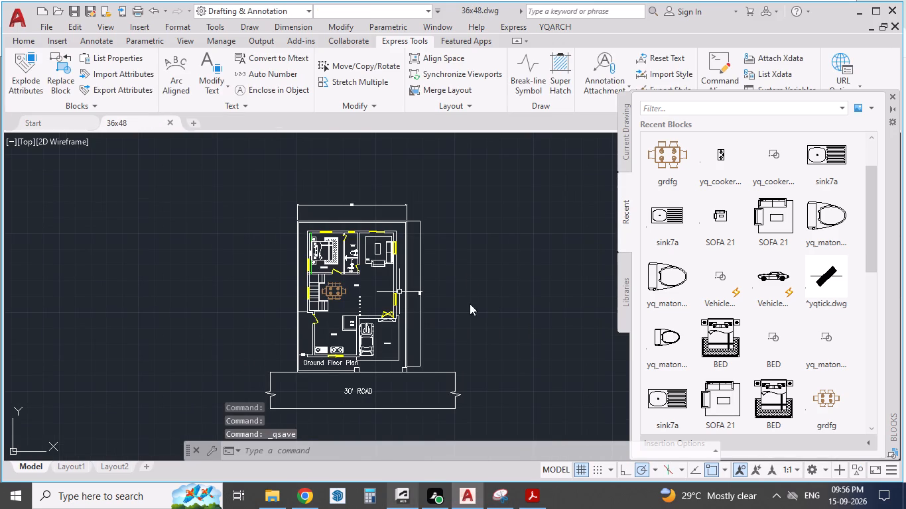
Close the Blocks palette to clear the drawing area around the 36x48 plan.
left_click(891, 99)
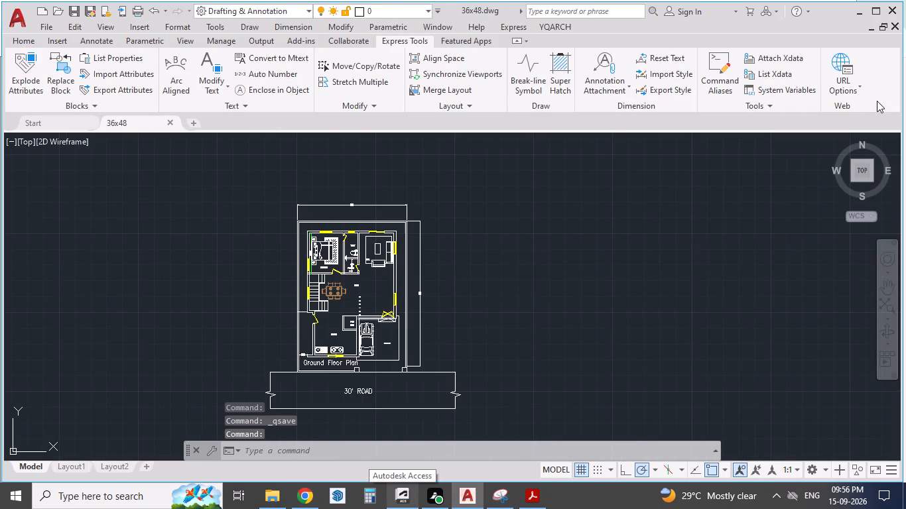
scroll(480, 224, "down", 1)
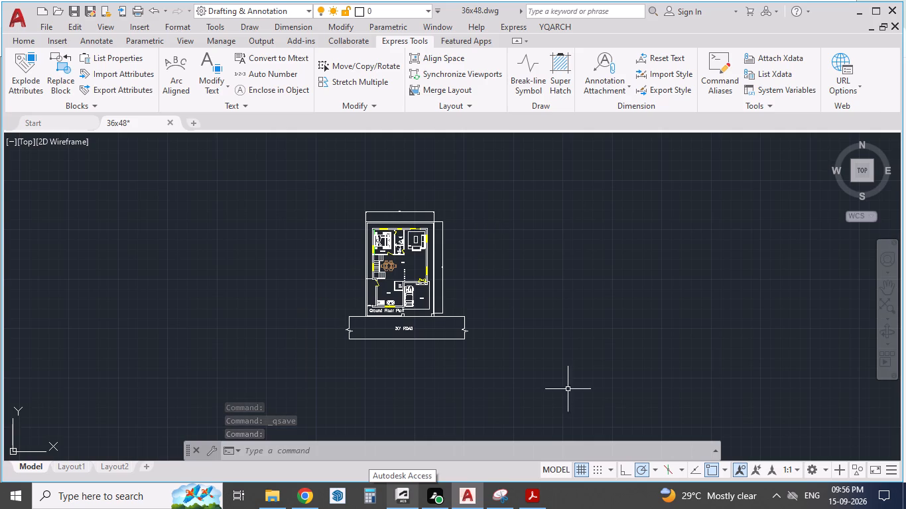